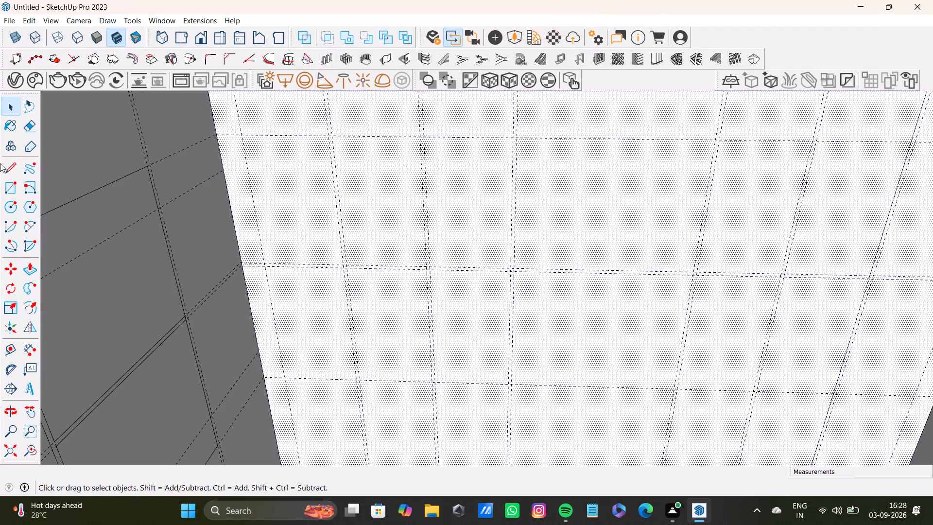
# Draw the first shutter rectangle, 3' 3 15/16" by 1', on the back wall guides beside the wall with the finished panels.
pyautogui.click(9, 189)
pyautogui.scroll(5, 259, 131)
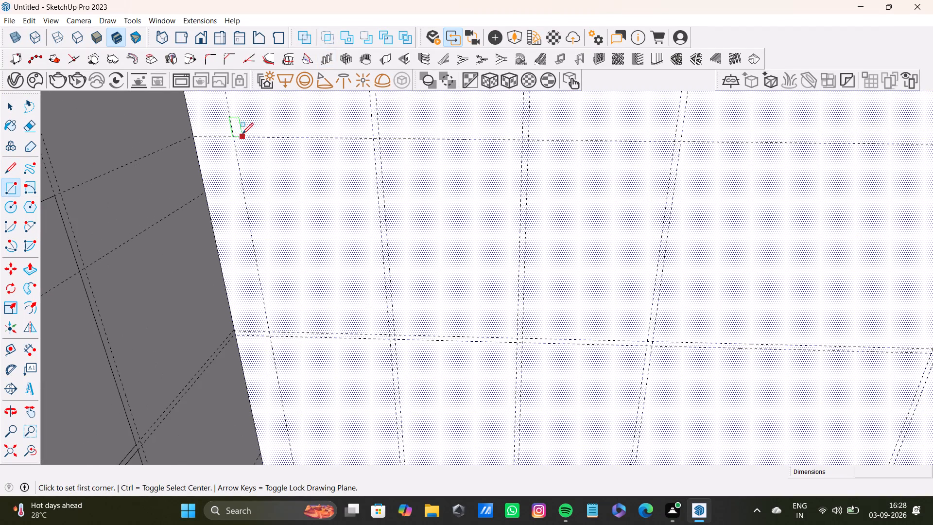
pyautogui.click(233, 135)
pyautogui.scroll(-4, 331, 287)
pyautogui.keyDown('shift'); pyautogui.moveTo(361, 320); pyautogui.dragTo(362, 199, button='middle'); pyautogui.keyUp('shift')
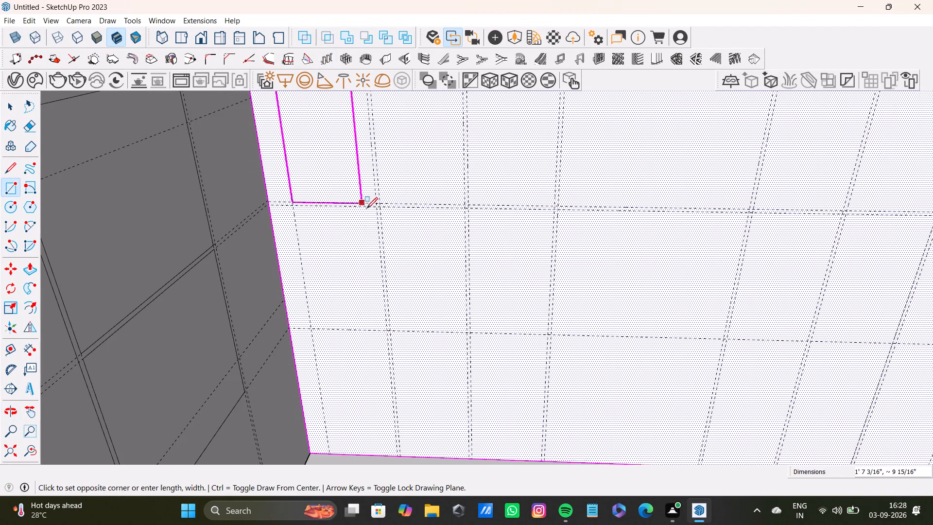
pyautogui.scroll(6, 384, 330)
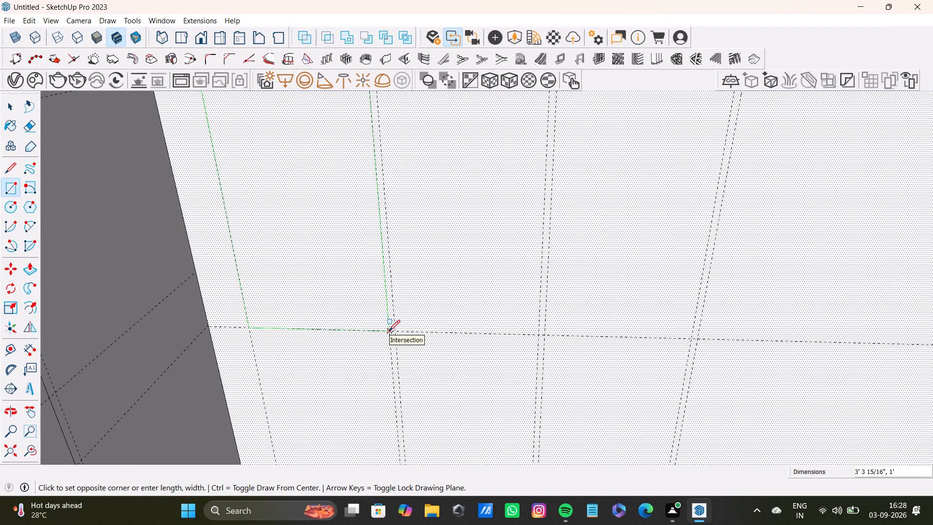
pyautogui.click(389, 330)
# Draw the second full-height shutter rectangle between its guides, across the 0.5" gap from the first shutter.
pyautogui.scroll(-9, 337, 272)
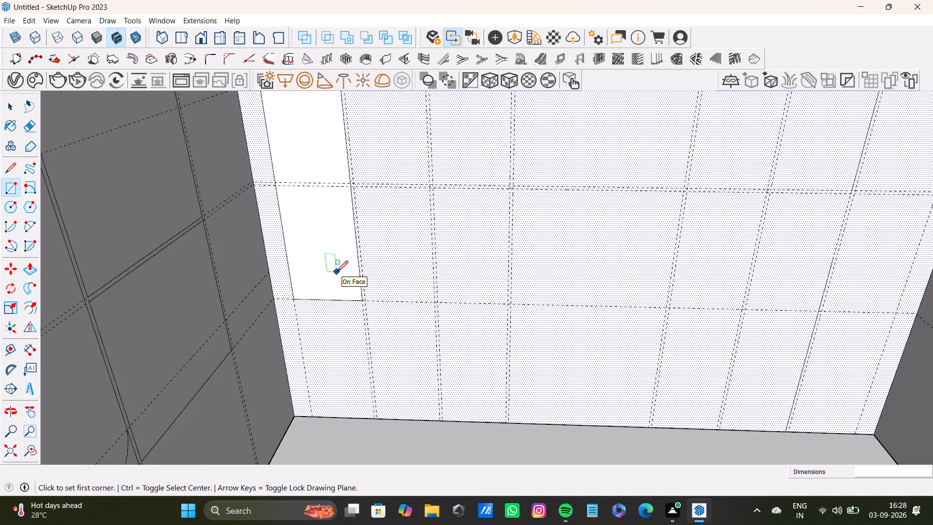
pyautogui.scroll(-1, 337, 272)
pyautogui.keyDown('shift'); pyautogui.moveTo(360, 177); pyautogui.dragTo(345, 276, button='middle'); pyautogui.keyUp('shift')
pyautogui.scroll(11, 326, 226)
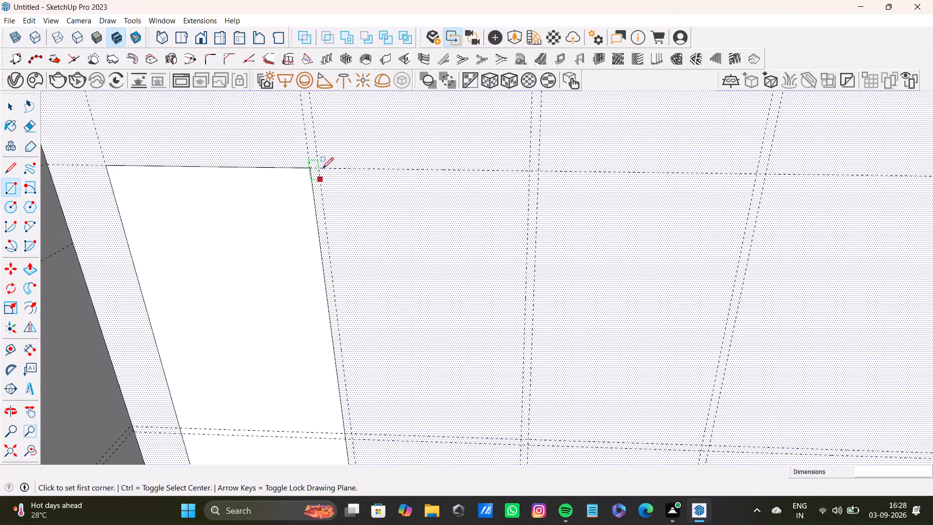
pyautogui.click(321, 163)
pyautogui.scroll(-4, 419, 272)
pyautogui.keyDown('shift'); pyautogui.moveTo(437, 342); pyautogui.dragTo(420, 188, button='middle'); pyautogui.keyUp('shift')
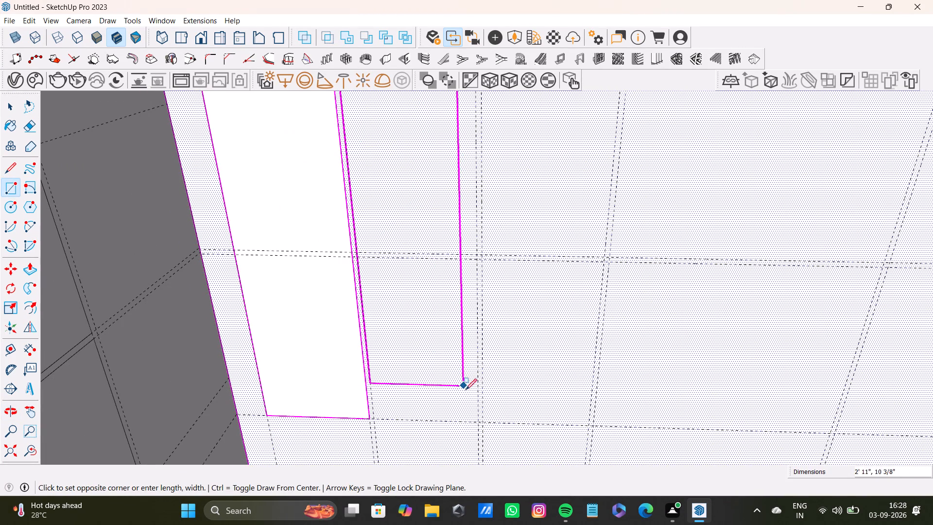
pyautogui.click(477, 420)
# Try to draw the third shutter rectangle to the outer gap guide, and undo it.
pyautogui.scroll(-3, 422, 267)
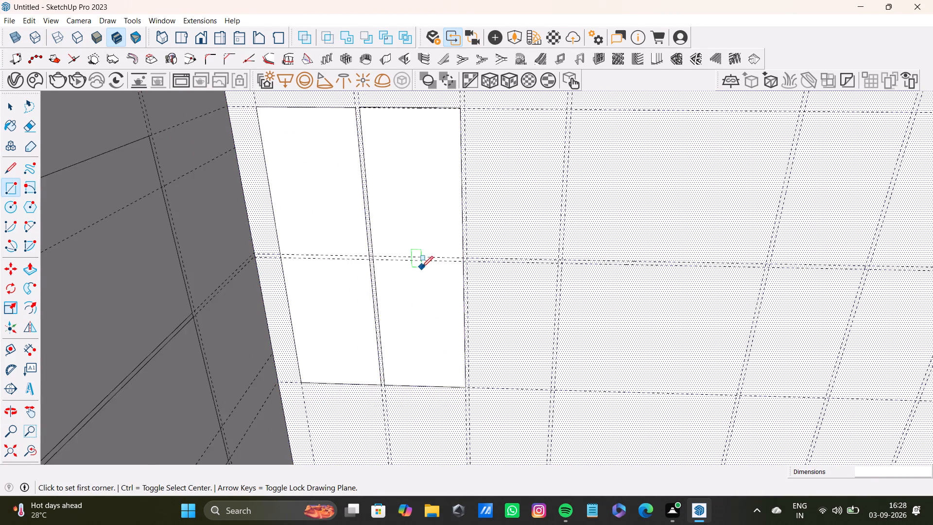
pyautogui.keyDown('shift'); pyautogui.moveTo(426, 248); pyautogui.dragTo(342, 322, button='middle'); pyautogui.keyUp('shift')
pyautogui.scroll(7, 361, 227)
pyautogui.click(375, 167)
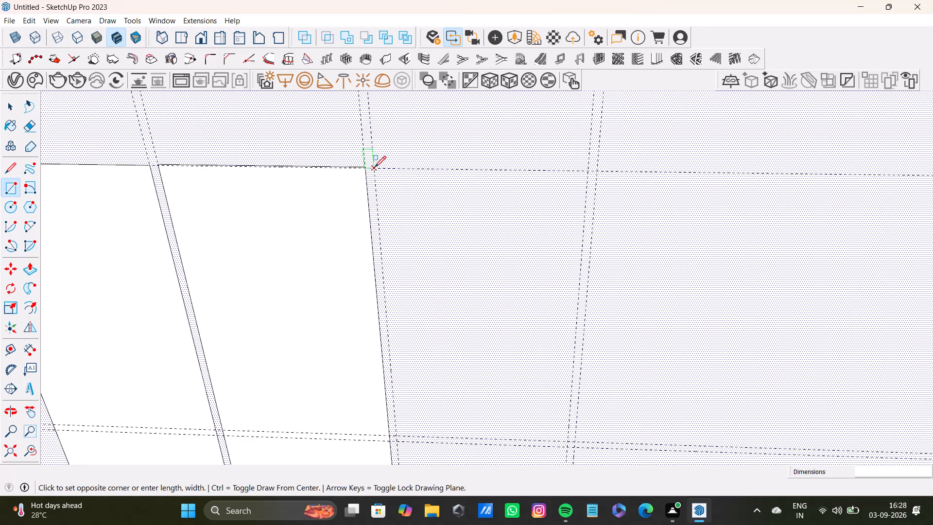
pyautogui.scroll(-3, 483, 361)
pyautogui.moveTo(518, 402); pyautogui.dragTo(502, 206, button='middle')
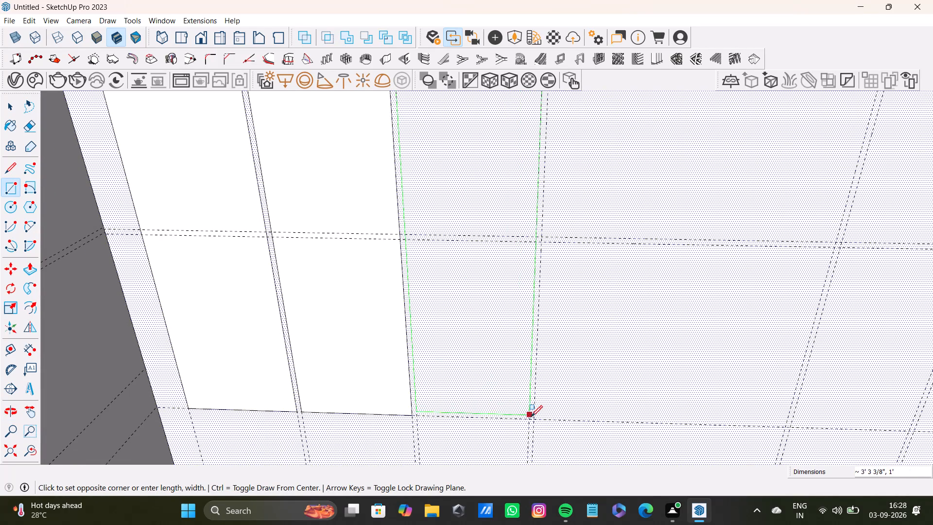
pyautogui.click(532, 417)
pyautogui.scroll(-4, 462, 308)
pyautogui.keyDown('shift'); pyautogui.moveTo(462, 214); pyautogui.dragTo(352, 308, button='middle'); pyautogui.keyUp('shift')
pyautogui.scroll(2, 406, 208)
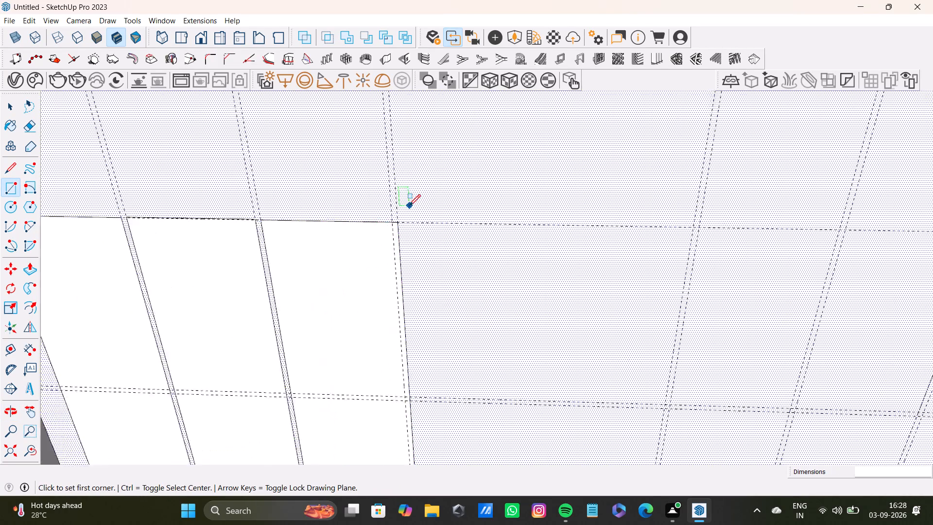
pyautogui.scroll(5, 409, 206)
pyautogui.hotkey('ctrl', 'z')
# Draw the third full-height shutter rectangle, 1' wide, ending at the near guide of the next gap.
pyautogui.scroll(1, 187, 215)
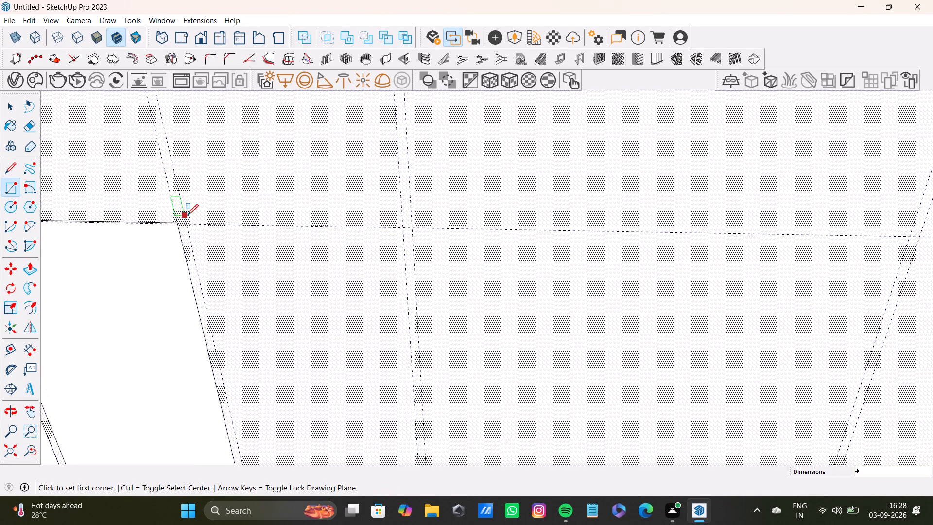
pyautogui.click(187, 224)
pyautogui.scroll(-3, 317, 332)
pyautogui.keyDown('shift'); pyautogui.moveTo(338, 338); pyautogui.dragTo(337, 187, button='middle'); pyautogui.keyUp('shift')
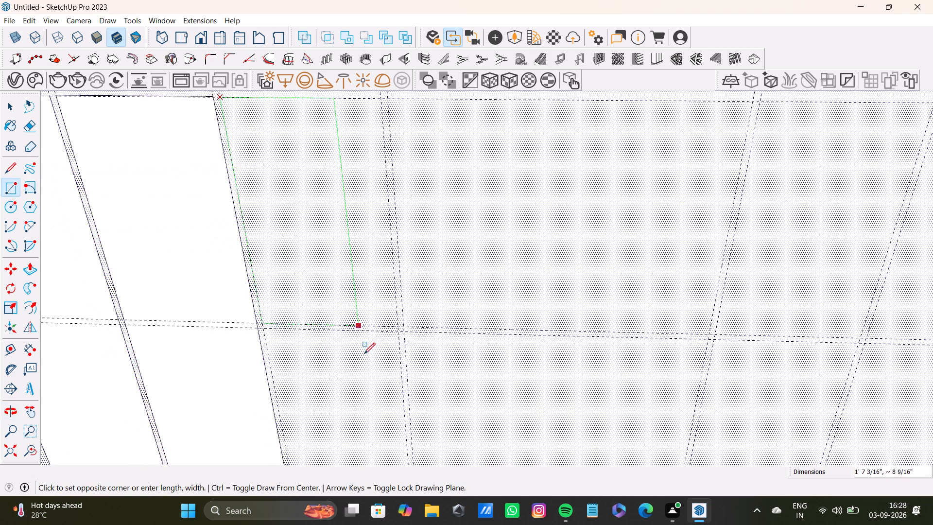
pyautogui.scroll(-2, 364, 357)
pyautogui.keyDown('shift'); pyautogui.moveTo(367, 375); pyautogui.dragTo(367, 220, button='middle'); pyautogui.keyUp('shift')
pyautogui.scroll(6, 386, 322)
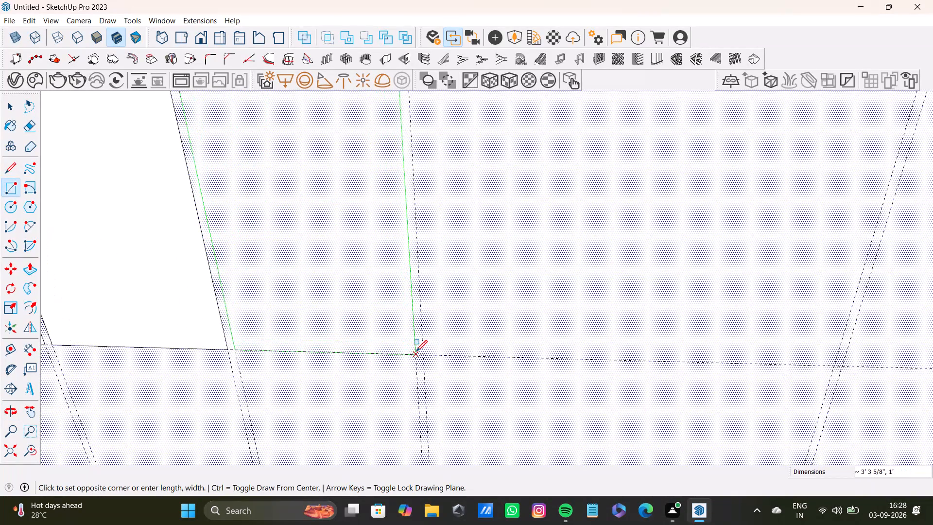
pyautogui.click(416, 351)
# Draw the upper central panel, about 2' 2" by 1' 7", from the upper horizontal guide to the split gap's upper guide.
pyautogui.scroll(-4, 346, 260)
pyautogui.scroll(-3, 338, 216)
pyautogui.keyDown('shift'); pyautogui.scroll(1, 343, 185); pyautogui.keyUp('shift')
pyautogui.keyDown('shift'); pyautogui.moveTo(343, 184); pyautogui.dragTo(334, 339, button='middle'); pyautogui.keyUp('shift')
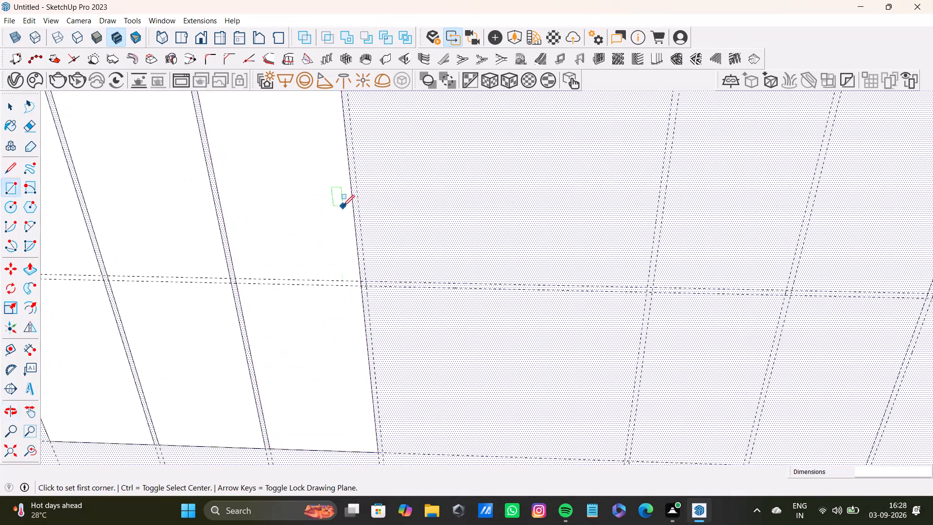
pyautogui.scroll(-3, 343, 206)
pyautogui.keyDown('shift'); pyautogui.moveTo(343, 189); pyautogui.dragTo(332, 278, button='middle'); pyautogui.keyUp('shift')
pyautogui.scroll(12, 334, 216)
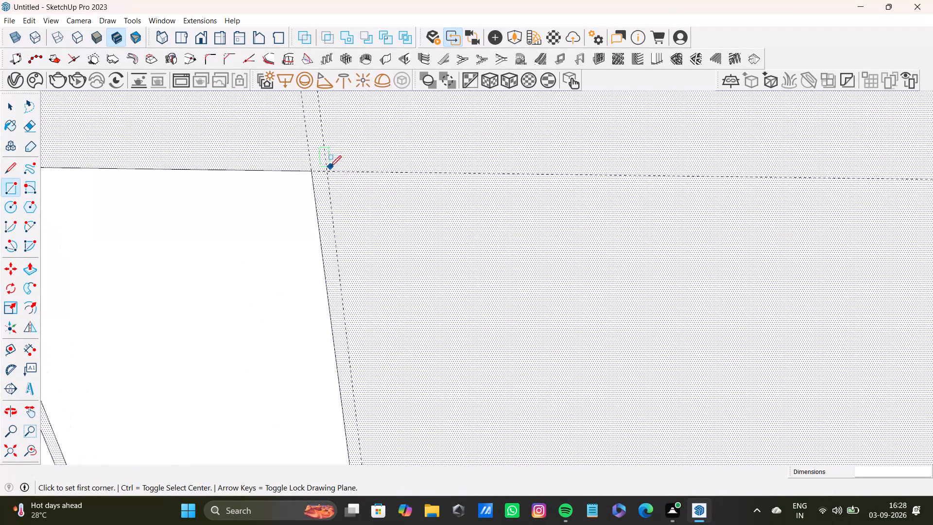
pyautogui.click(328, 169)
pyautogui.scroll(-9, 499, 250)
pyautogui.keyDown('shift'); pyautogui.moveTo(565, 309); pyautogui.dragTo(518, 233, button='middle'); pyautogui.keyUp('shift')
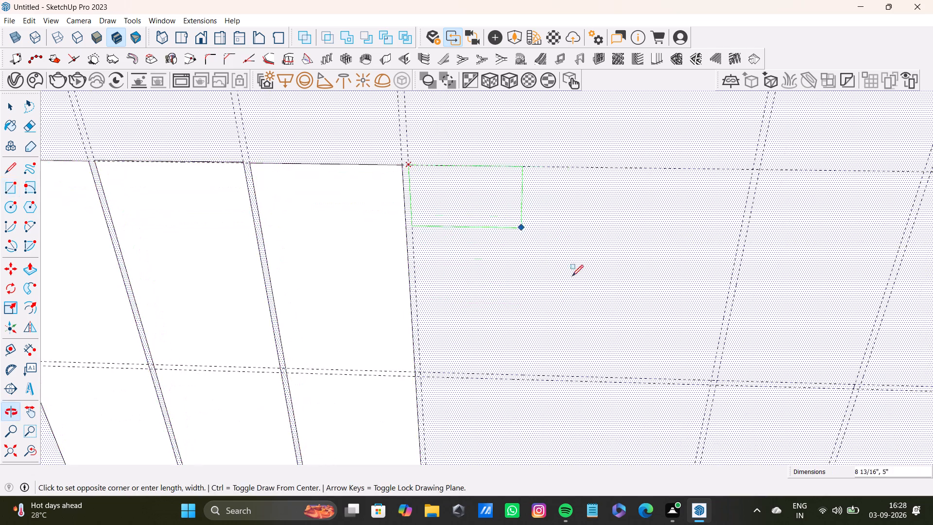
pyautogui.scroll(1, 578, 306)
pyautogui.moveTo(669, 356); pyautogui.dragTo(606, 264, button='middle')
pyautogui.scroll(2, 621, 290)
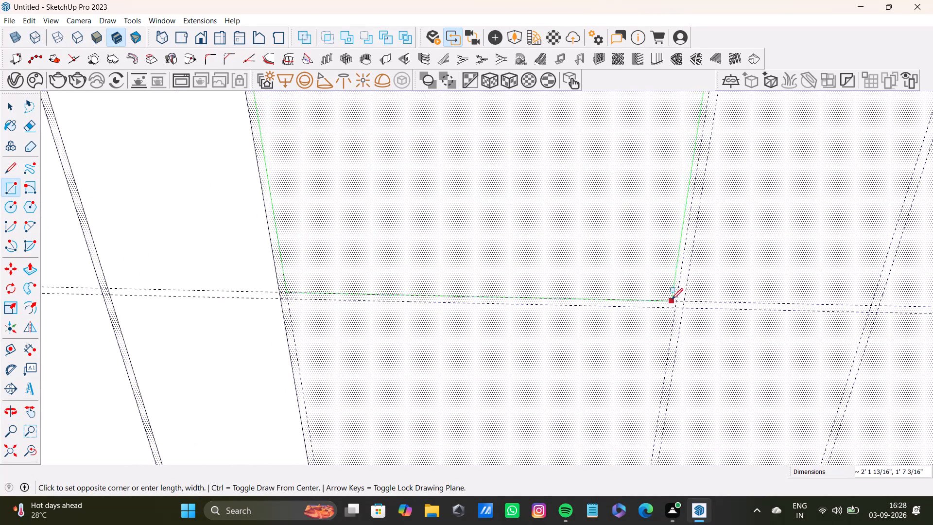
pyautogui.click(675, 299)
# Draw the lower central panel, 2' 2 1/8" by 1' 8 1/4", from the split gap's lower guide to the bottom horizontal guide.
pyautogui.scroll(-3, 629, 337)
pyautogui.keyDown('shift'); pyautogui.moveTo(614, 360); pyautogui.dragTo(575, 247, button='middle'); pyautogui.keyUp('shift')
pyautogui.scroll(2, 412, 224)
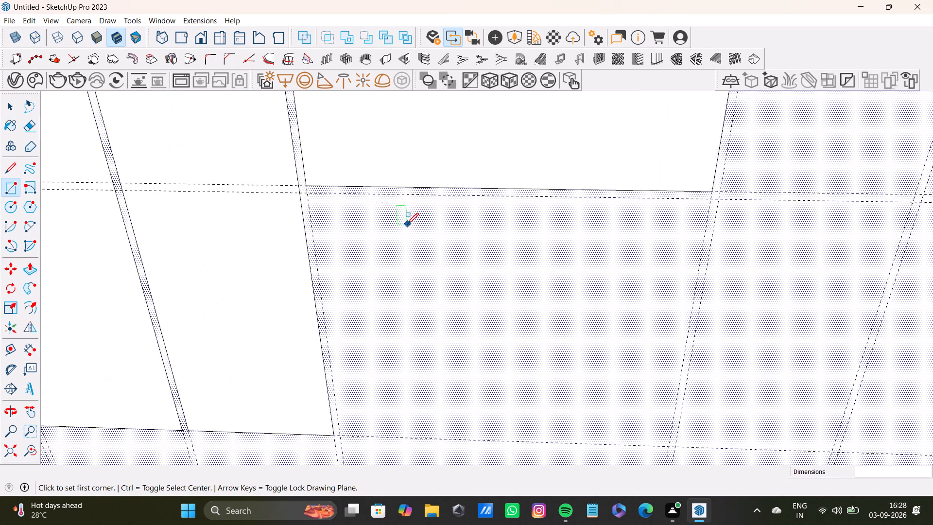
pyautogui.scroll(4, 407, 224)
pyautogui.click(318, 189)
pyautogui.scroll(-3, 565, 345)
pyautogui.moveTo(639, 351); pyautogui.dragTo(621, 322, button='middle')
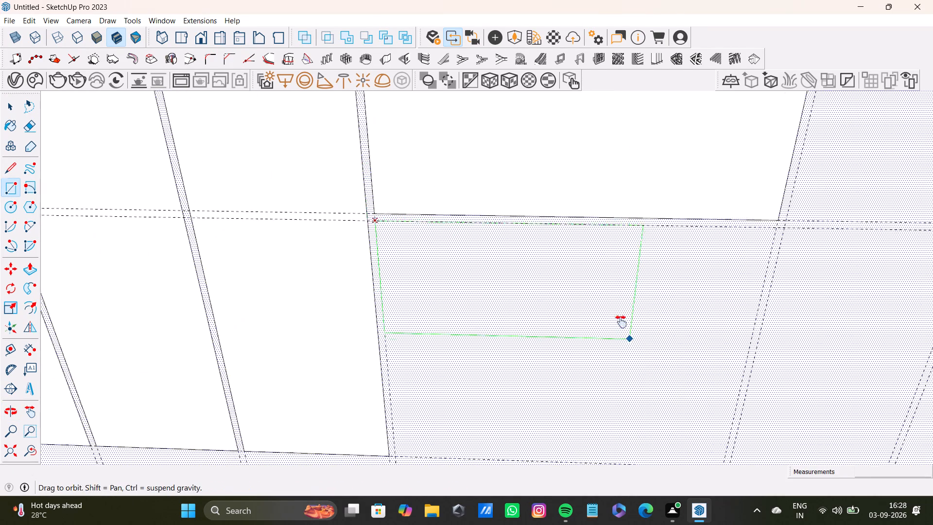
pyautogui.moveTo(621, 322); pyautogui.dragTo(595, 258, button='middle')
pyautogui.click(694, 397)
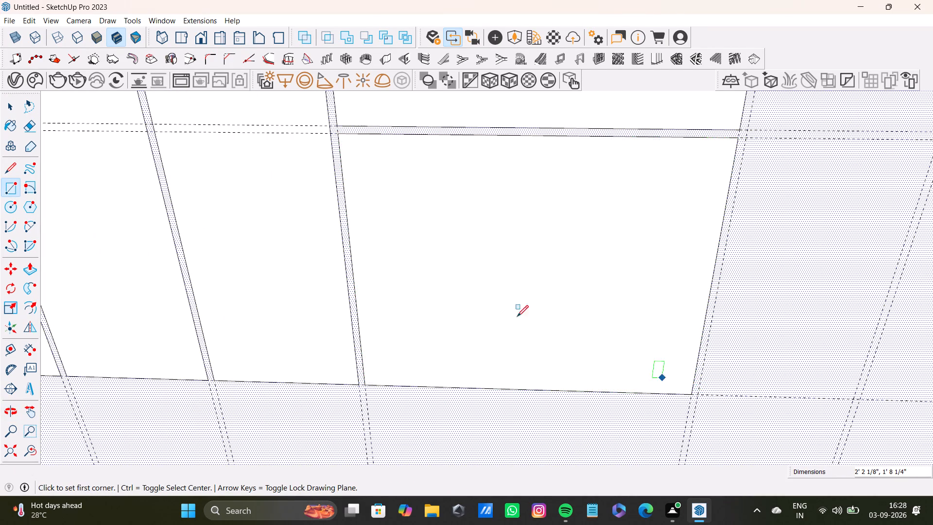
# Draw a full-height shutter rectangle between the guides just past the gap on the far side of the central panels.
pyautogui.scroll(-4, 410, 283)
pyautogui.keyDown('shift'); pyautogui.moveTo(497, 236); pyautogui.dragTo(277, 370, button='middle'); pyautogui.keyUp('shift')
pyautogui.scroll(1, 423, 205)
pyautogui.scroll(1, 382, 117)
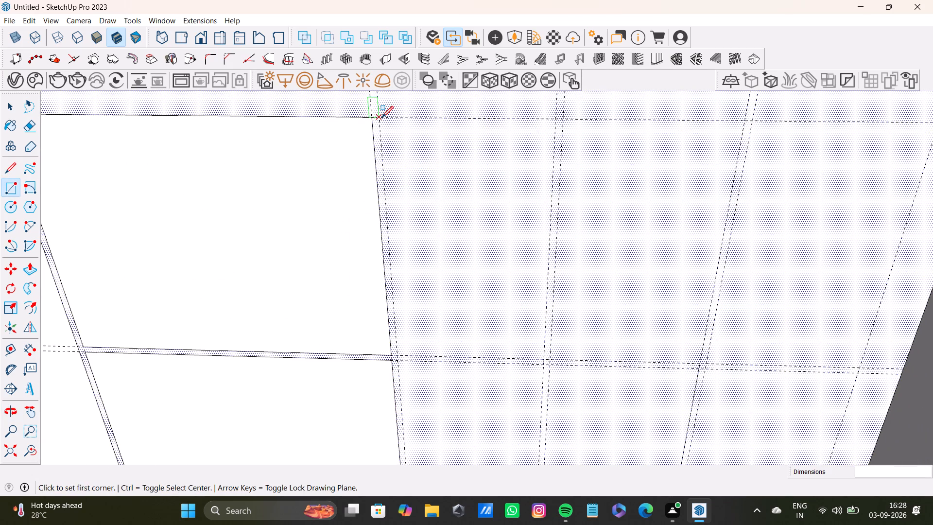
pyautogui.click(381, 117)
pyautogui.scroll(-2, 468, 300)
pyautogui.keyDown('shift'); pyautogui.moveTo(499, 349); pyautogui.dragTo(482, 189, button='middle'); pyautogui.keyUp('shift')
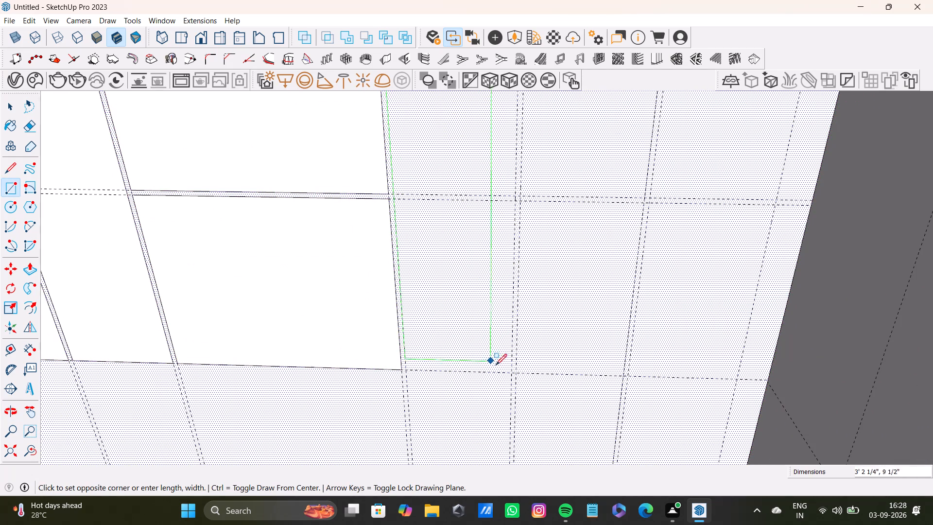
pyautogui.click(508, 374)
# Draw the middle full-height shutter rectangle of the far-end group, leaving the 0.5" gap beside the previous shutter.
pyautogui.scroll(-3, 442, 225)
pyautogui.keyDown('shift'); pyautogui.moveTo(465, 193); pyautogui.dragTo(416, 265, button='middle'); pyautogui.keyUp('shift')
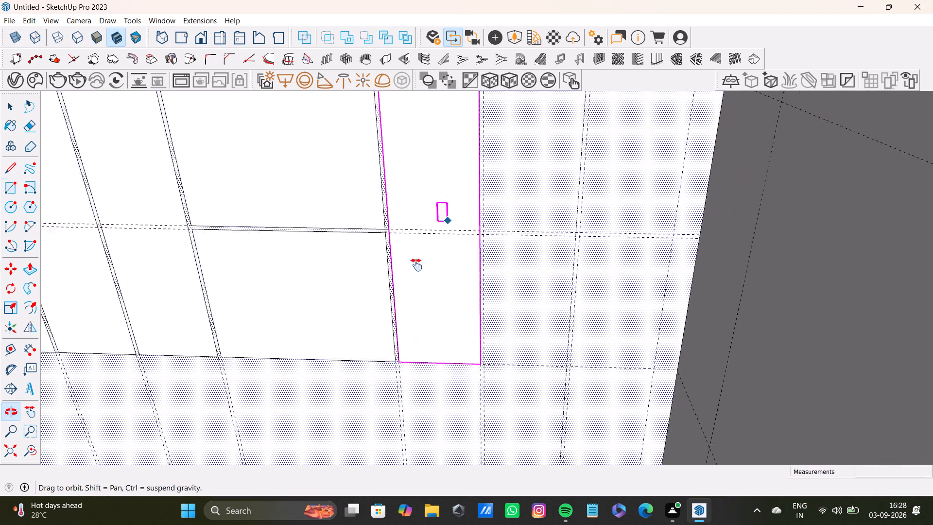
pyautogui.keyDown('shift'); pyautogui.moveTo(416, 265); pyautogui.dragTo(362, 350, button='middle'); pyautogui.keyUp('shift')
pyautogui.scroll(7, 404, 228)
pyautogui.click(370, 214)
pyautogui.scroll(-3, 479, 308)
pyautogui.keyDown('shift'); pyautogui.moveTo(495, 350); pyautogui.dragTo(487, 190, button='middle'); pyautogui.keyUp('shift')
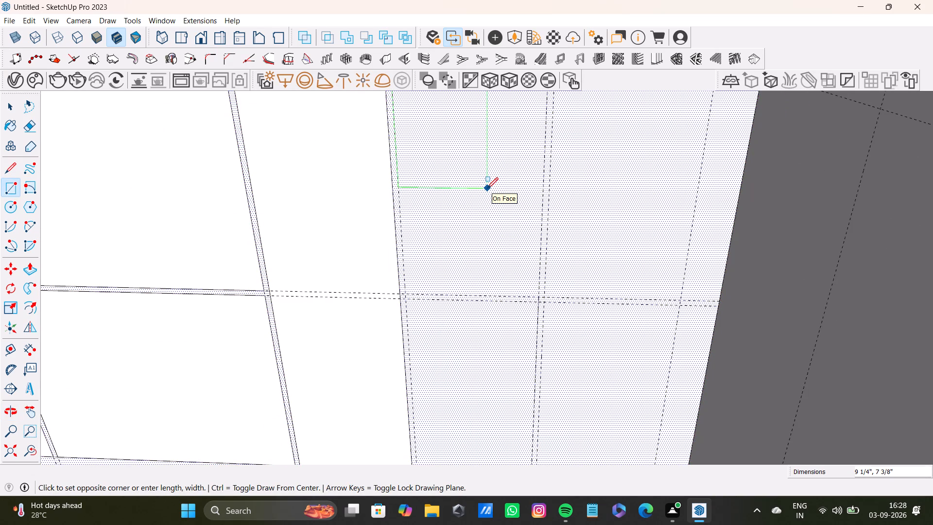
pyautogui.scroll(-2, 493, 336)
pyautogui.keyDown('shift'); pyautogui.moveTo(493, 352); pyautogui.dragTo(501, 260, button='middle'); pyautogui.keyUp('shift')
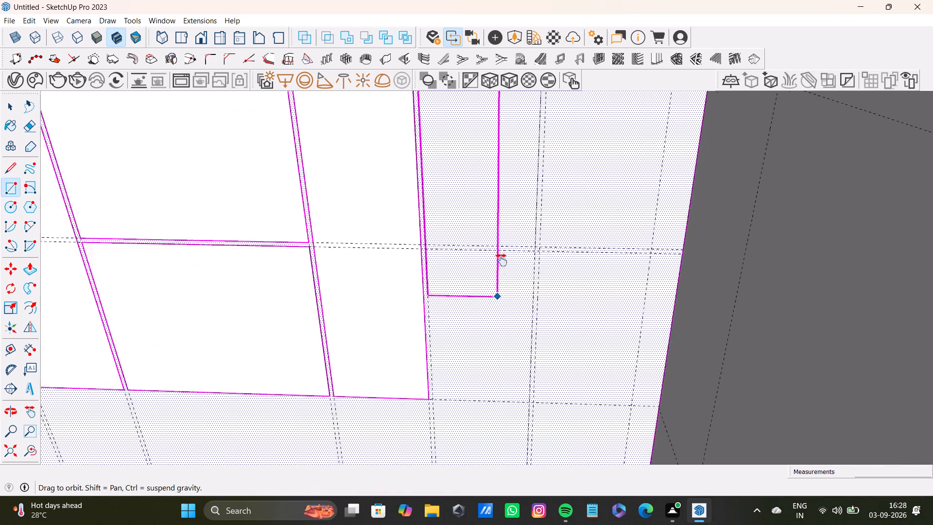
pyautogui.keyDown('shift'); pyautogui.moveTo(501, 260); pyautogui.dragTo(502, 227, button='middle'); pyautogui.keyUp('shift')
pyautogui.scroll(3, 520, 313)
pyautogui.click(538, 347)
# Draw the last shutter rectangle, 3' 3 15/16" by 1', up to the vertical guide near the far side wall.
pyautogui.scroll(-4, 484, 218)
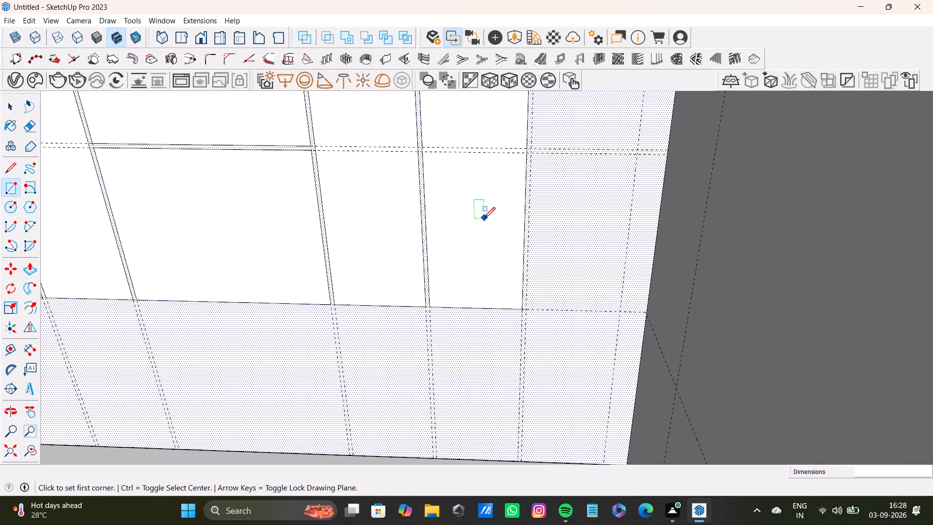
pyautogui.keyDown('shift'); pyautogui.moveTo(489, 191); pyautogui.dragTo(466, 390, button='middle'); pyautogui.keyUp('shift')
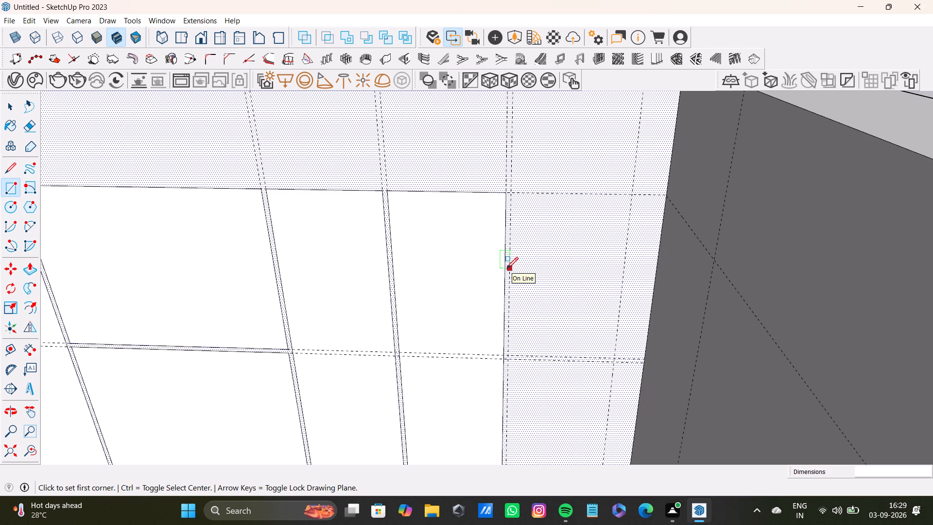
pyautogui.scroll(2, 513, 204)
pyautogui.click(512, 188)
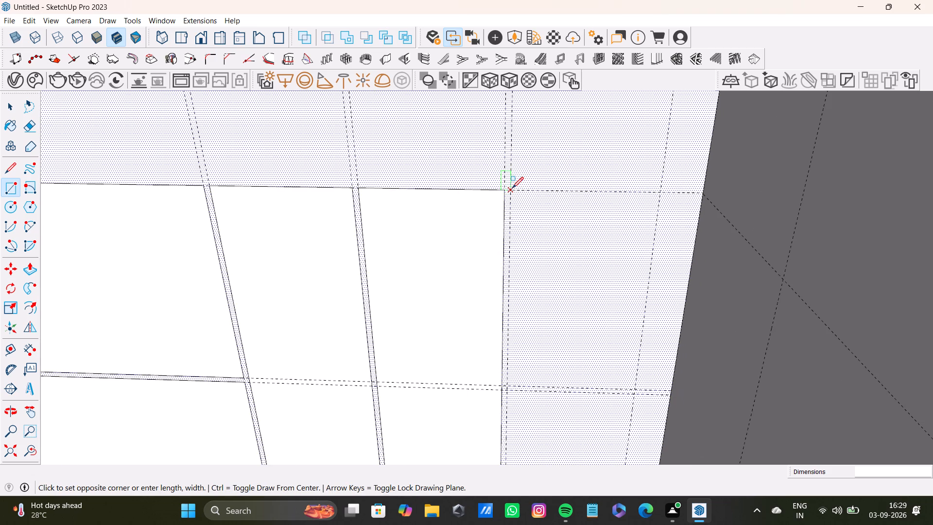
pyautogui.scroll(-6, 565, 306)
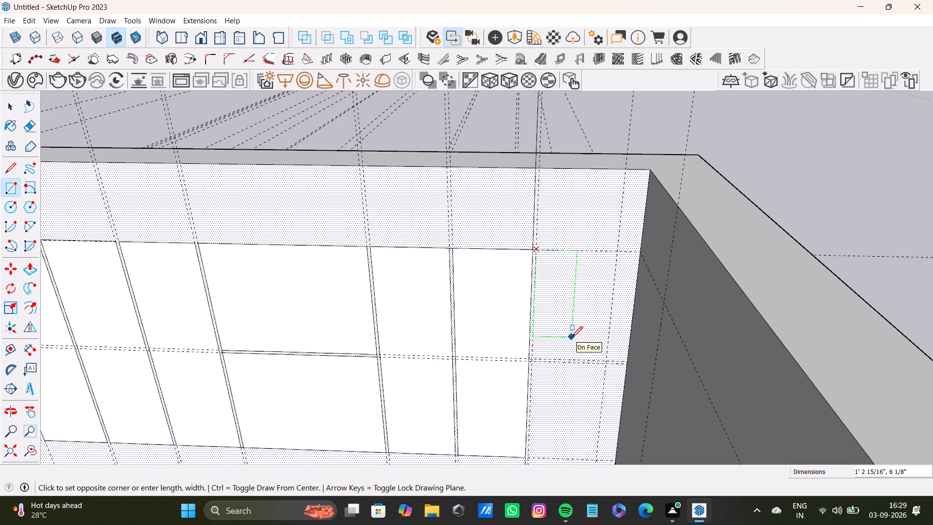
pyautogui.scroll(-1, 576, 350)
pyautogui.keyDown('shift'); pyautogui.moveTo(577, 361); pyautogui.dragTo(564, 251, button='middle'); pyautogui.keyUp('shift')
pyautogui.scroll(3, 556, 326)
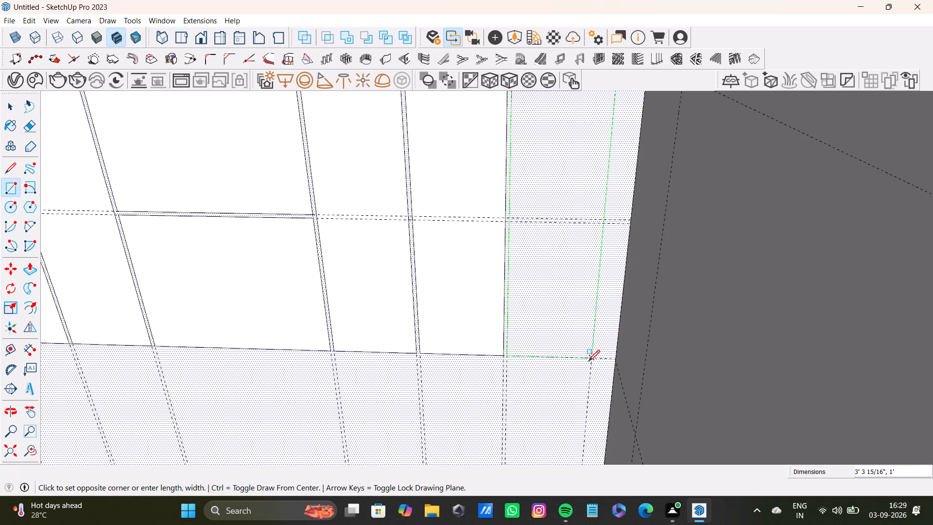
pyautogui.click(588, 361)
# Place a horizontal guide 5" below the top edge of the back wall shutters.
pyautogui.scroll(-4, 521, 322)
pyautogui.keyDown('shift'); pyautogui.moveTo(461, 307); pyautogui.dragTo(586, 304, button='middle'); pyautogui.keyUp('shift')
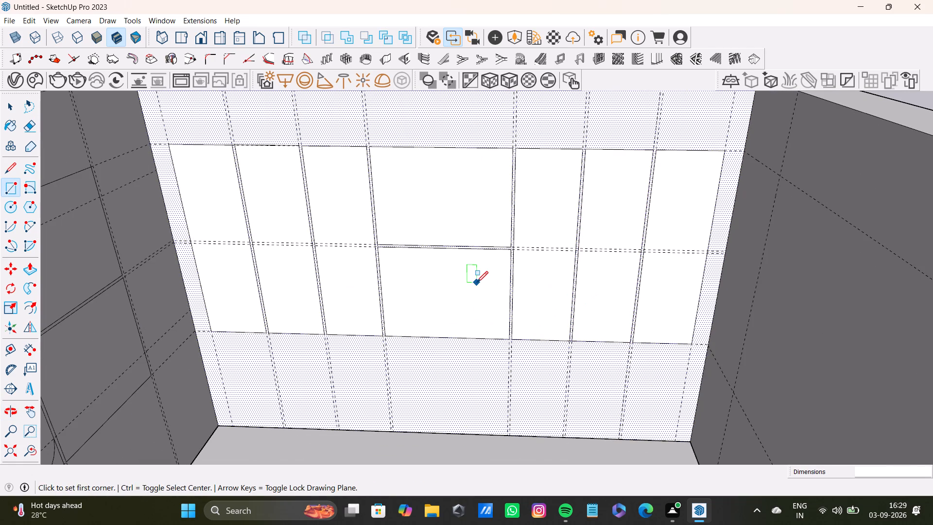
pyautogui.press('t')
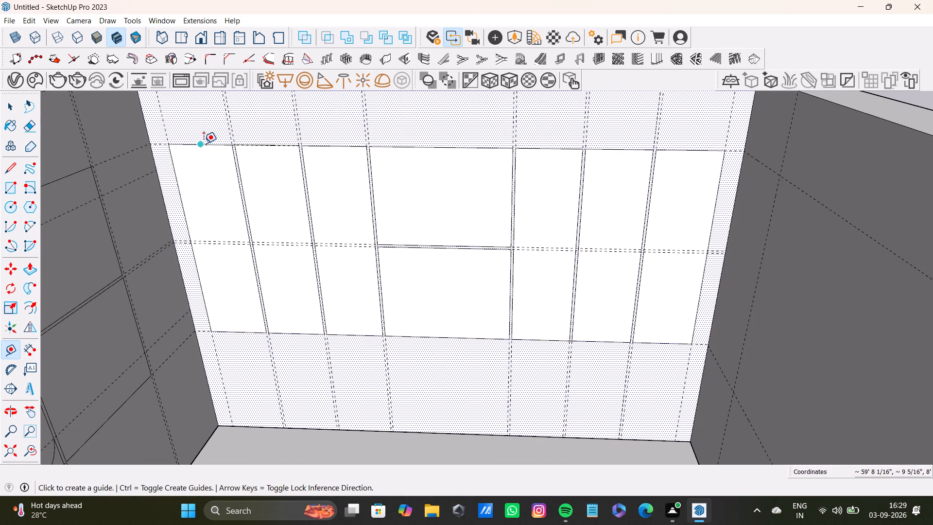
pyautogui.click(203, 143)
pyautogui.press('5')
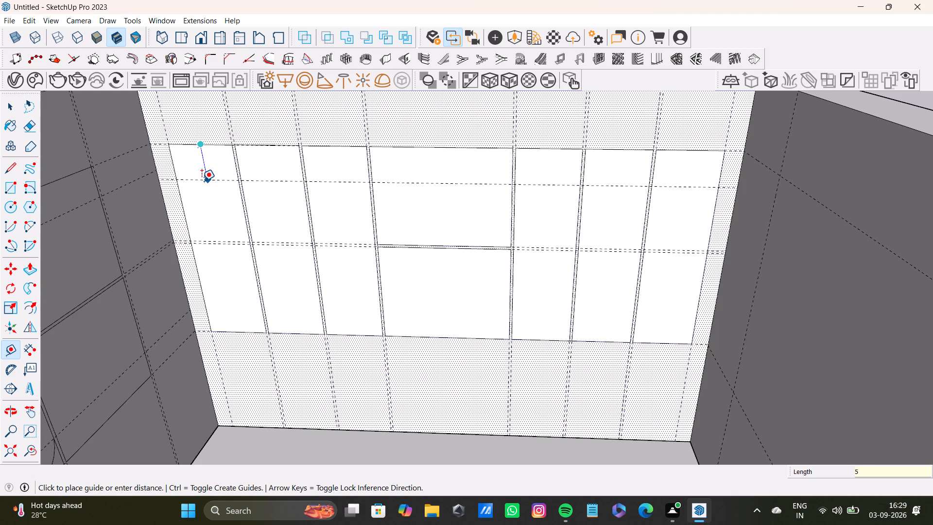
pyautogui.hotkey('shift', '"')
pyautogui.press('Return')
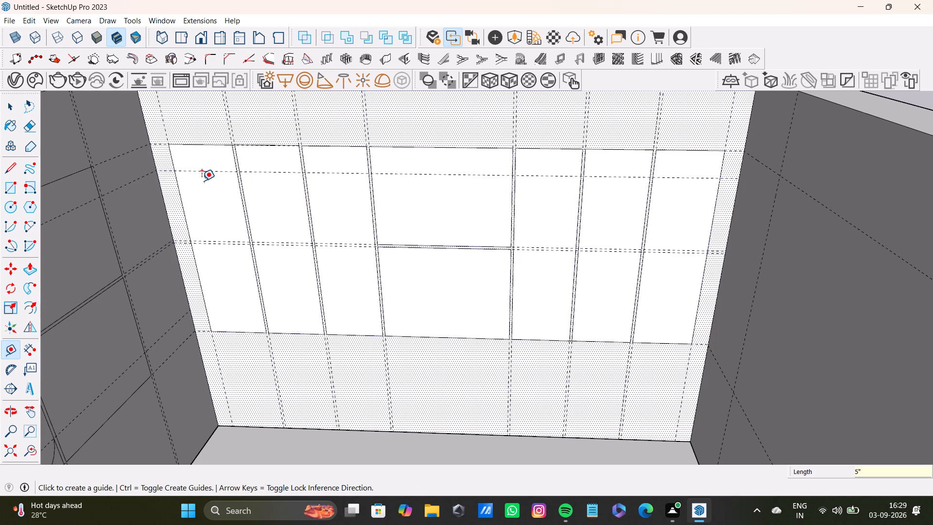
# Place a horizontal guide 5" above the bottom edge of the back wall shutters.
pyautogui.click(231, 330)
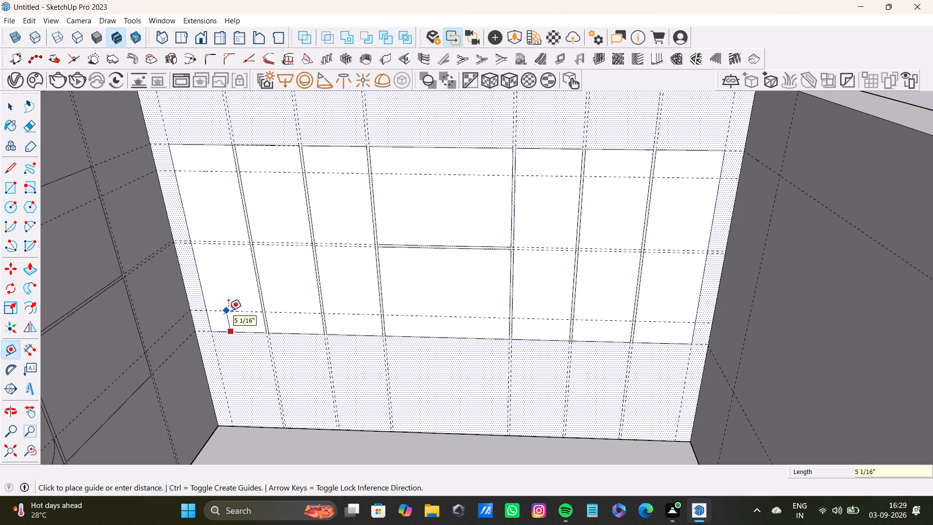
pyautogui.press('5')
pyautogui.hotkey('shift', '"')
pyautogui.press('Return')
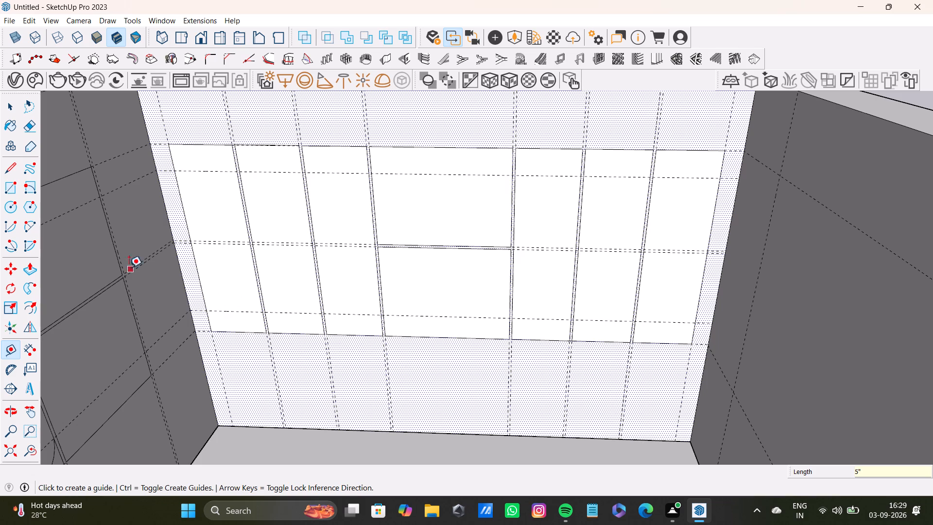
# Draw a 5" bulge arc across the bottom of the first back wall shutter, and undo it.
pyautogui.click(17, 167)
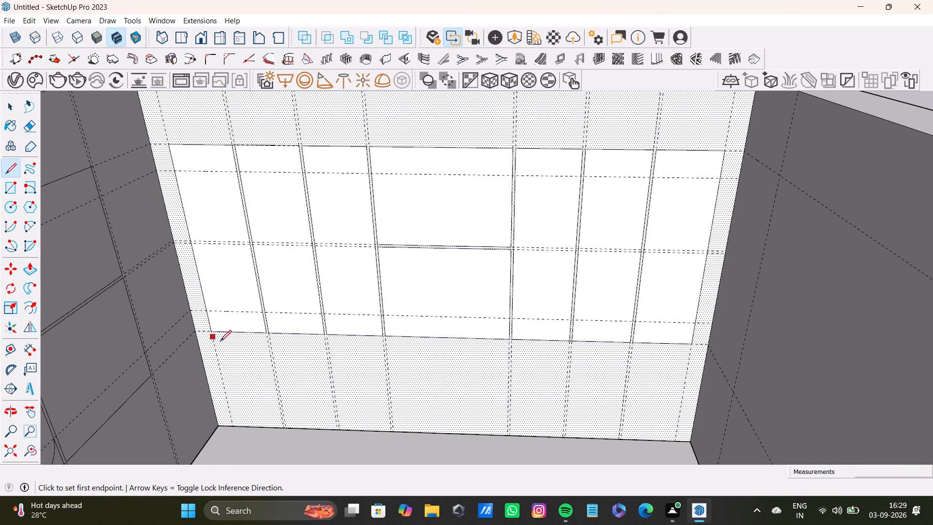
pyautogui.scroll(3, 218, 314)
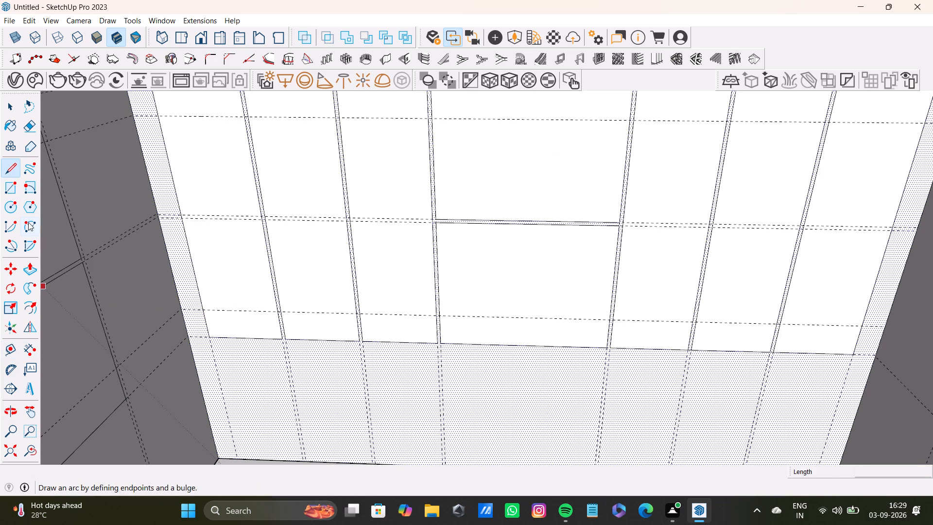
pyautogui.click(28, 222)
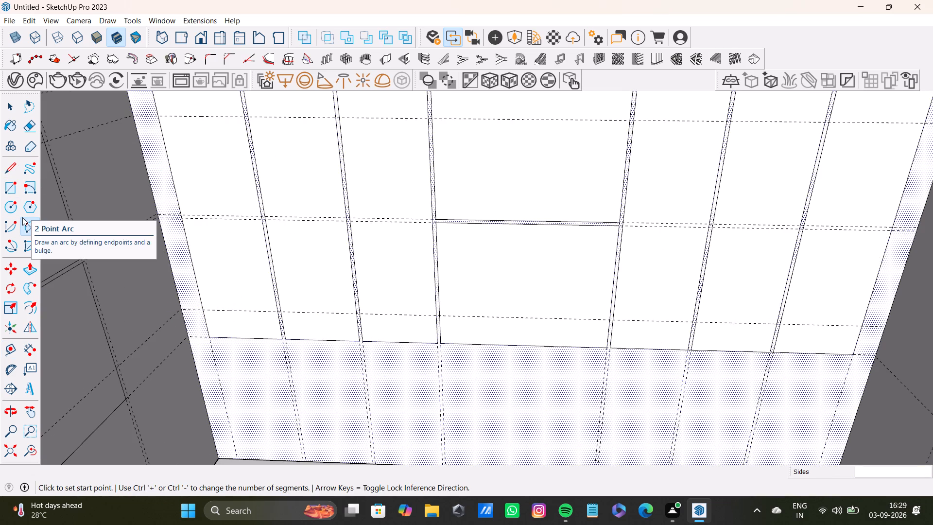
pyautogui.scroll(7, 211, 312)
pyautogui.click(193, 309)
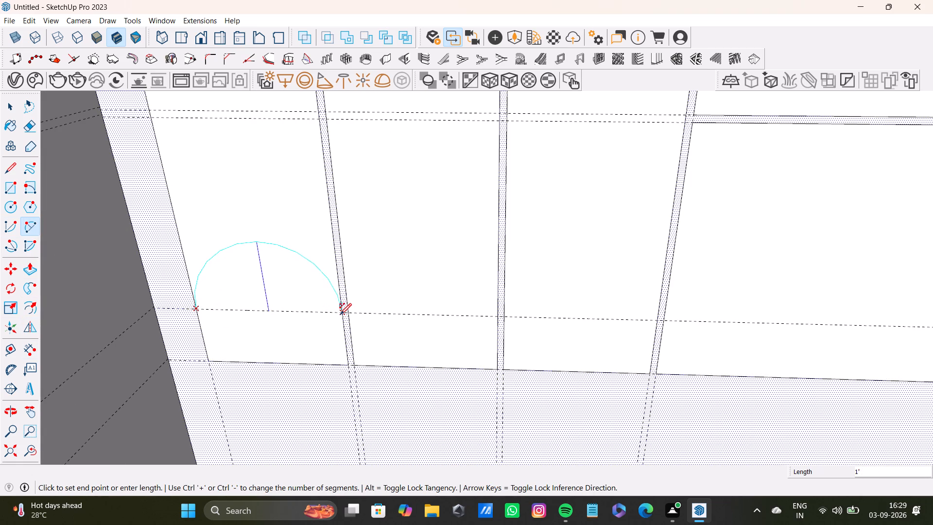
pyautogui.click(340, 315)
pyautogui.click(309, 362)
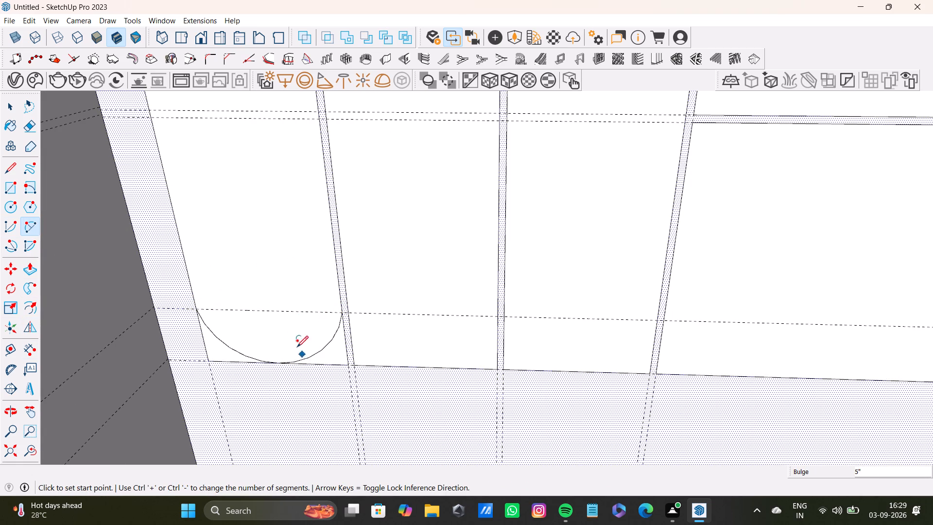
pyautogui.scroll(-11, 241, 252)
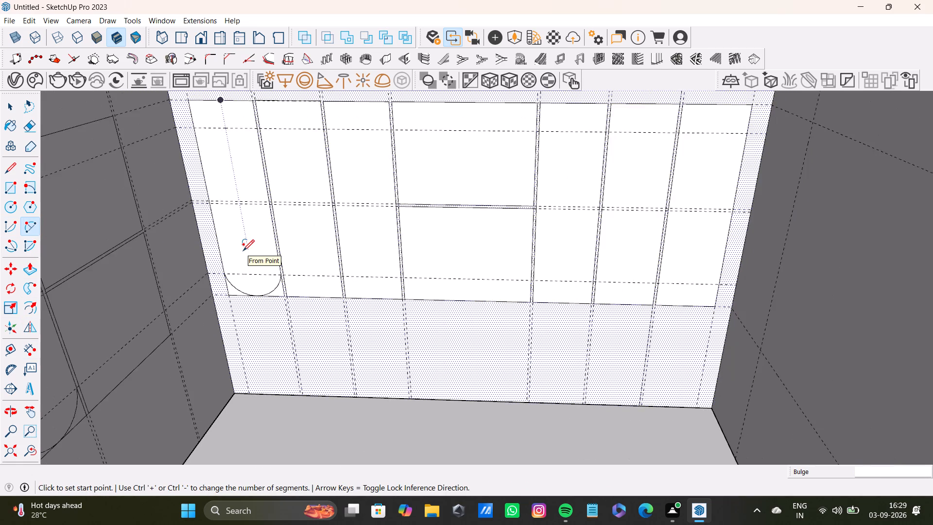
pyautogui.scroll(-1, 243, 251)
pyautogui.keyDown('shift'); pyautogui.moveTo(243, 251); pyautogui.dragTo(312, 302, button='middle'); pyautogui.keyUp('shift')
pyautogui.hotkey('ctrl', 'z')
# Draw a two-point arc across the first back wall shutter from the upper 5" guide, bulging up to its top edge.
pyautogui.scroll(1, 280, 201)
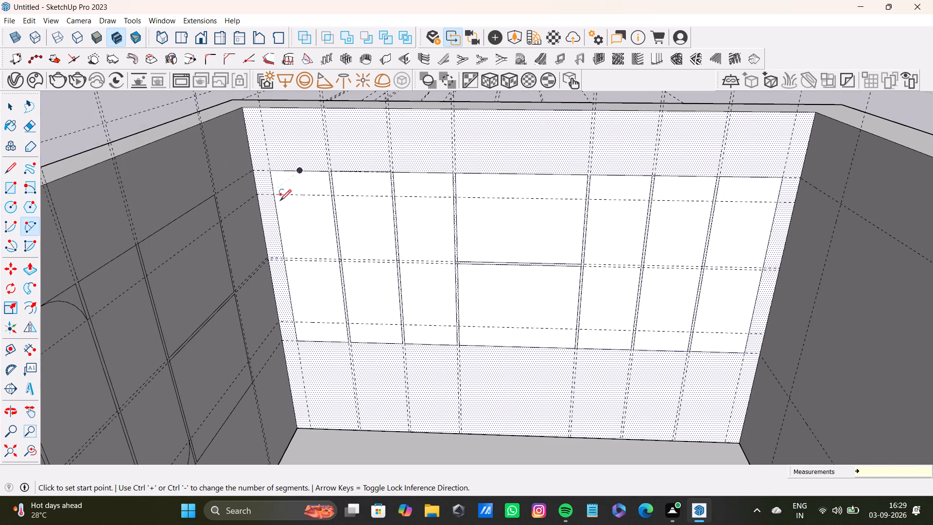
pyautogui.scroll(7, 280, 201)
pyautogui.click(267, 191)
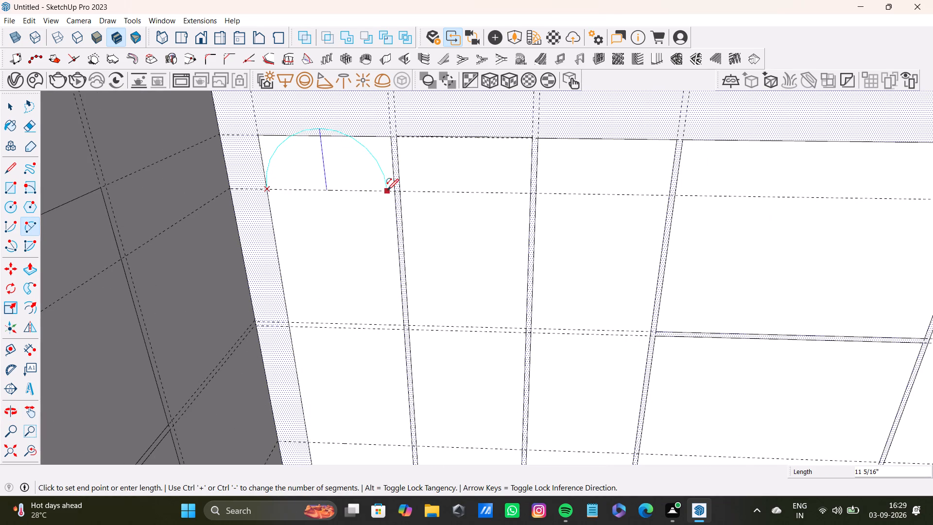
pyautogui.click(392, 189)
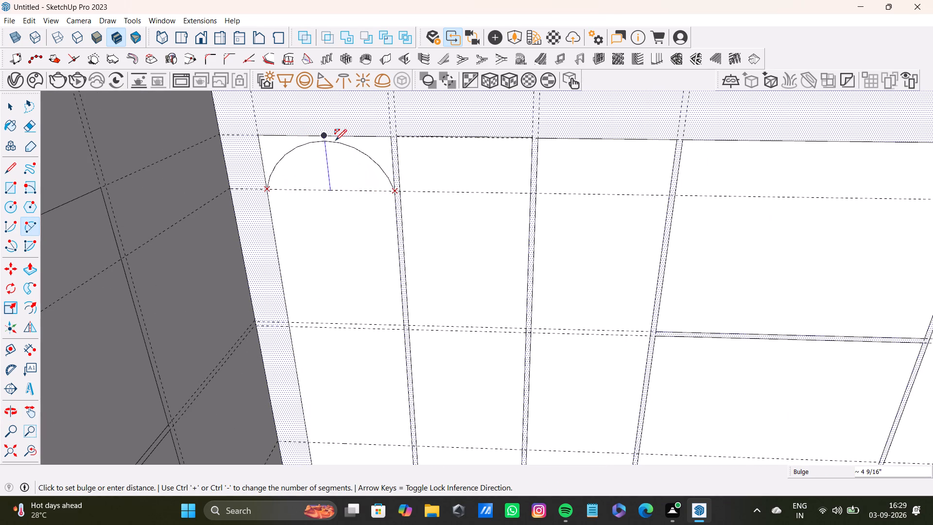
pyautogui.click(334, 139)
# Draw a two-point arc across the second shutter from the lower 5" guide, bulging down to its bottom edge.
pyautogui.scroll(-5, 366, 250)
pyautogui.keyDown('shift'); pyautogui.moveTo(371, 268); pyautogui.dragTo(353, 158, button='middle'); pyautogui.keyUp('shift')
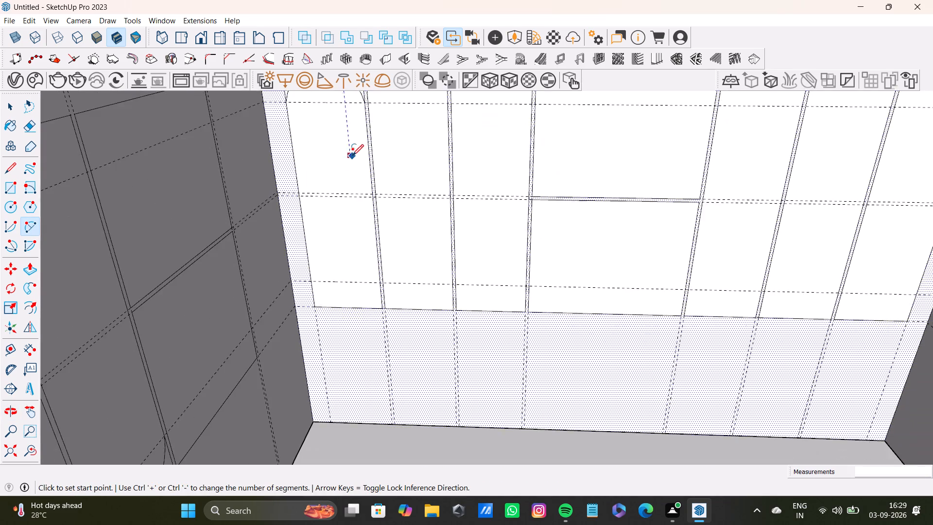
pyautogui.scroll(7, 410, 258)
pyautogui.click(364, 288)
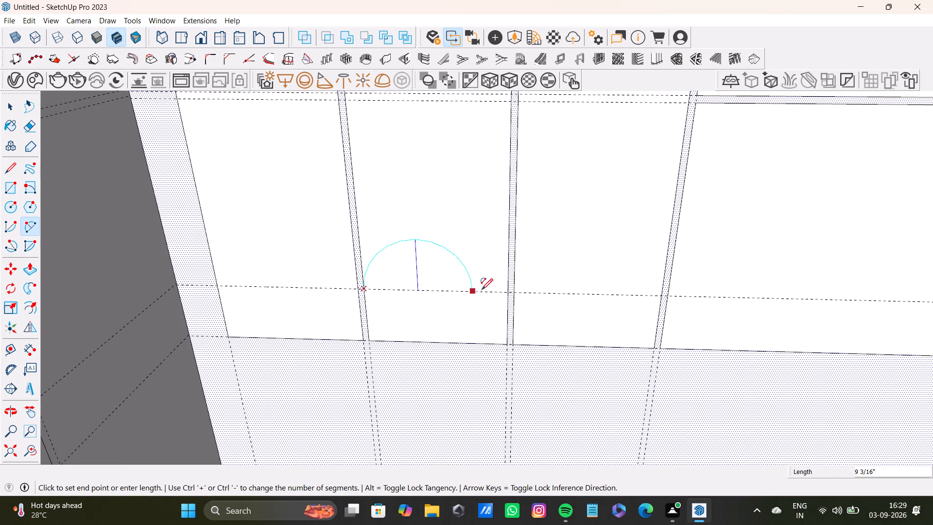
pyautogui.click(507, 292)
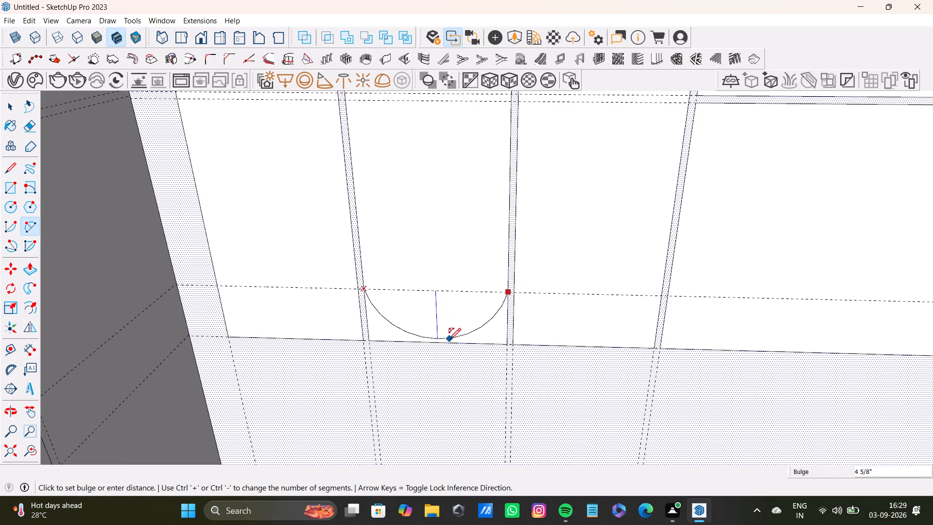
pyautogui.click(450, 344)
# Draw a two-point arc across the third shutter from the upper 5" guide, bulging up to its top edge.
pyautogui.scroll(-8, 428, 283)
pyautogui.keyDown('shift'); pyautogui.moveTo(465, 216); pyautogui.dragTo(352, 327, button='middle'); pyautogui.keyUp('shift')
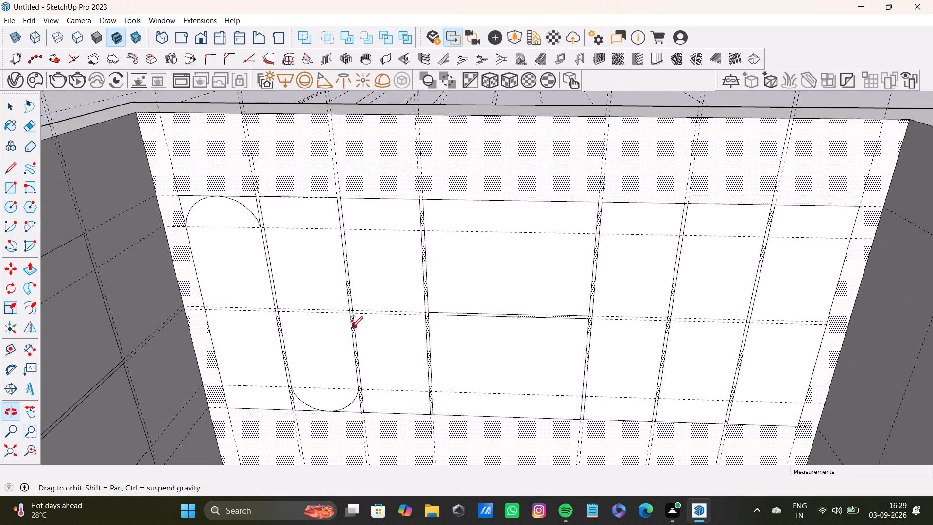
pyautogui.scroll(3, 345, 260)
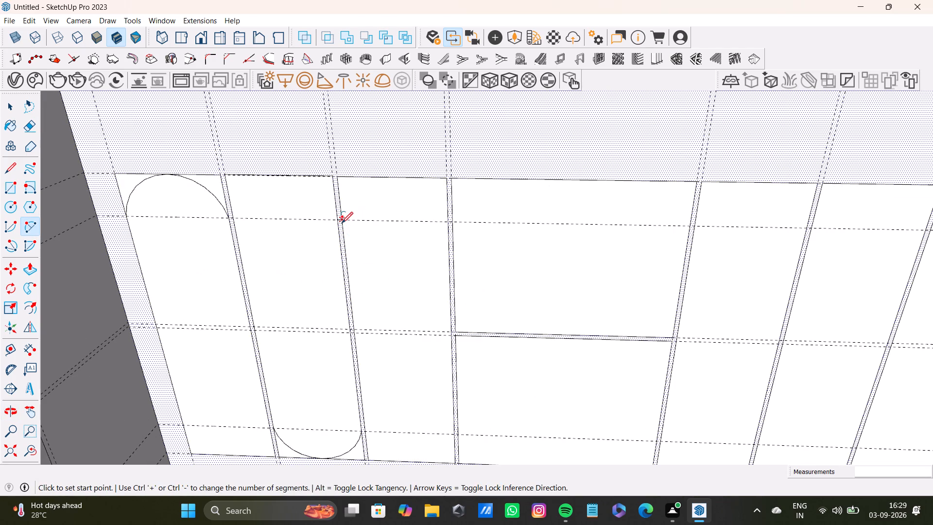
pyautogui.click(342, 223)
pyautogui.click(448, 218)
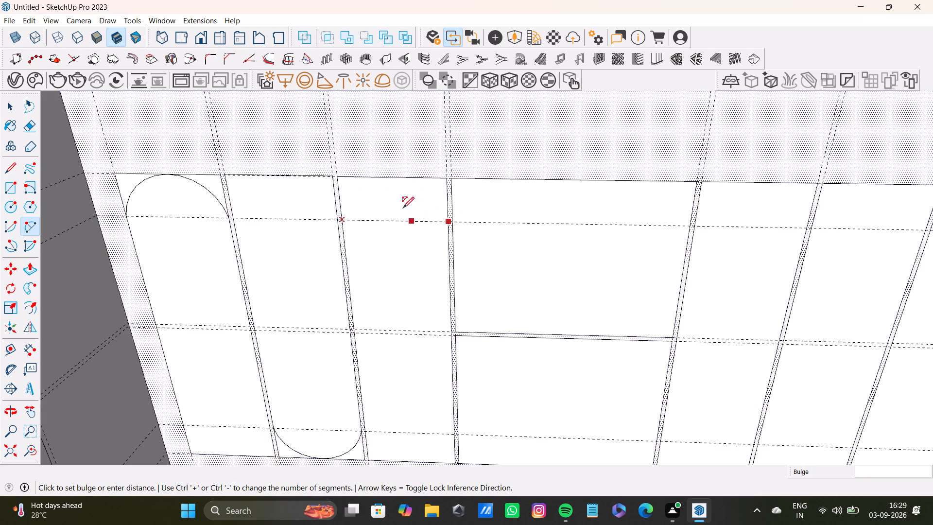
pyautogui.click(391, 182)
# Draw a 1' wide arc with a 5" bulge at the bottom of the first shutter past the central split panels.
pyautogui.scroll(-10, 377, 253)
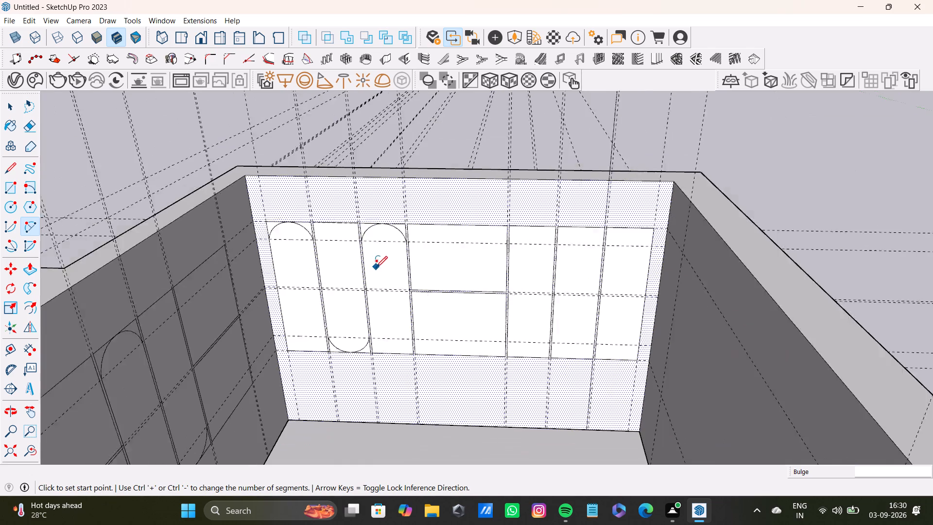
pyautogui.scroll(-1, 376, 267)
pyautogui.scroll(4, 394, 321)
pyautogui.keyDown('shift'); pyautogui.moveTo(401, 308); pyautogui.dragTo(345, 282, button='middle'); pyautogui.keyUp('shift')
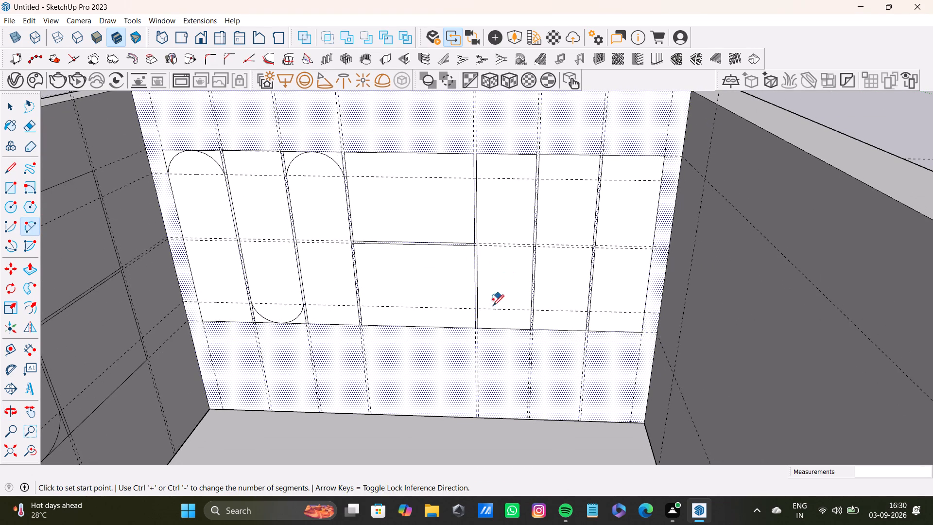
pyautogui.click(479, 311)
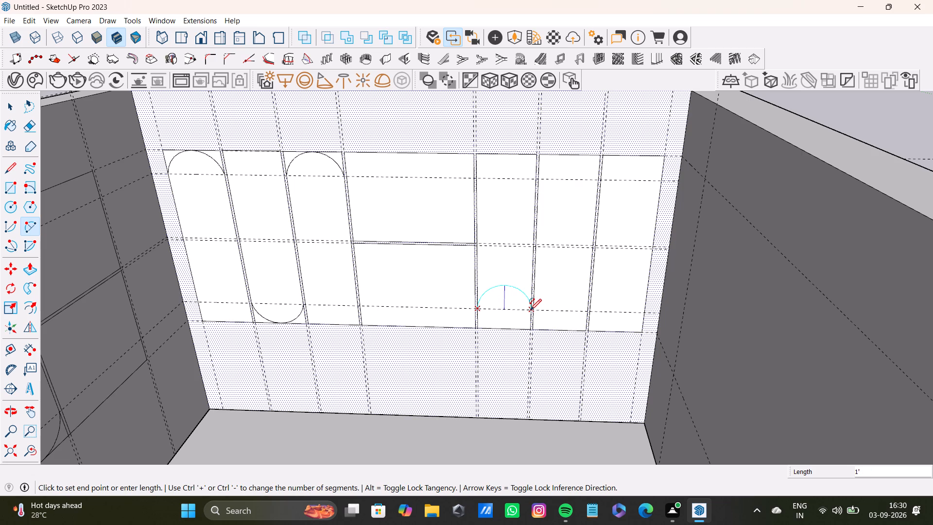
pyautogui.click(530, 310)
pyautogui.click(507, 327)
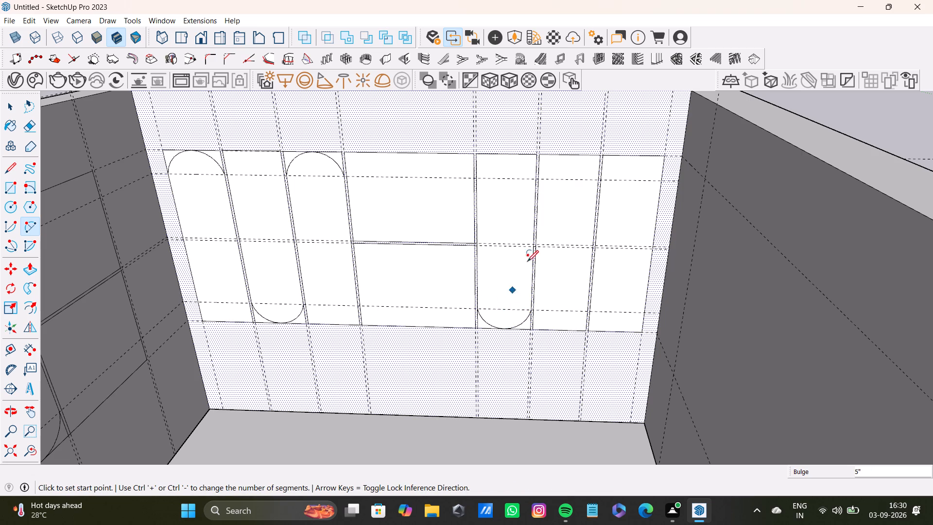
# Draw an arc with a 5" bulge at the top of the middle shutter in the far-end group.
pyautogui.click(539, 180)
pyautogui.click(596, 181)
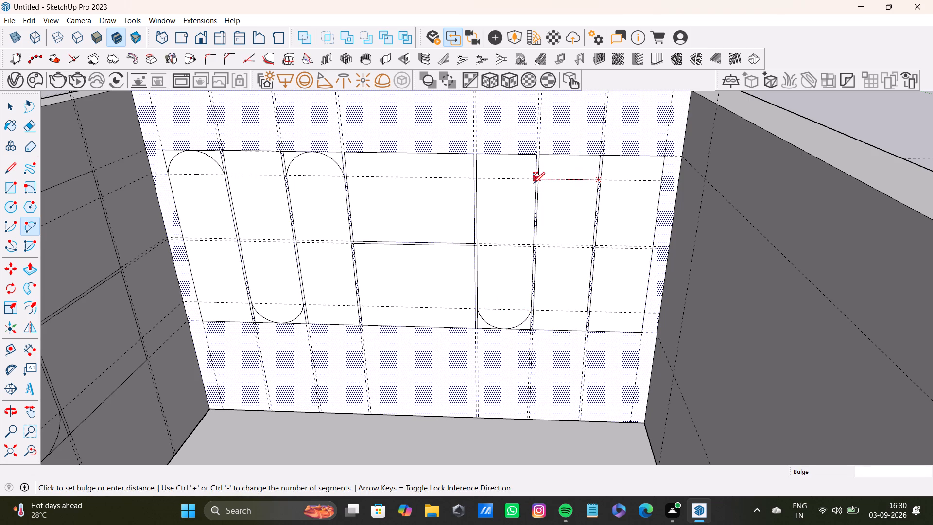
pyautogui.click(565, 157)
# Draw an arc with a 5" bulge at the bottom of the last shutter near the far side wall.
pyautogui.click(589, 311)
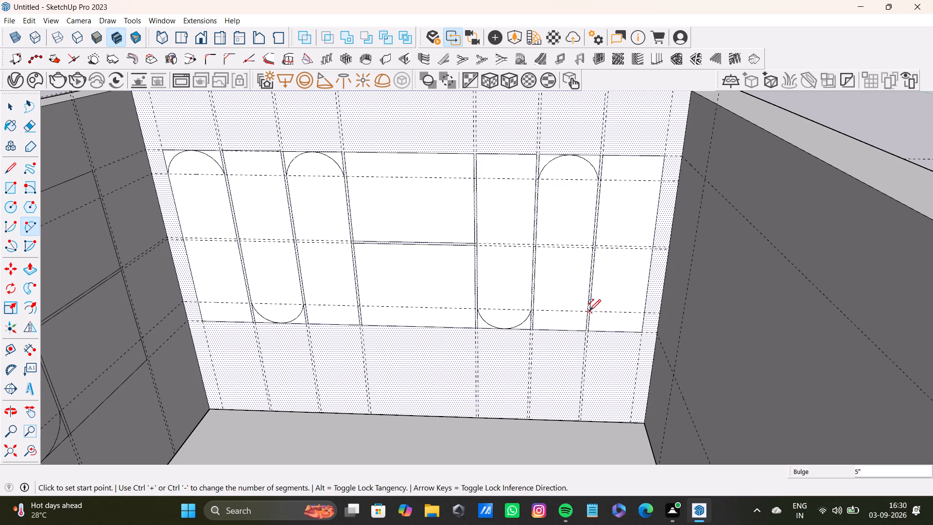
pyautogui.click(642, 315)
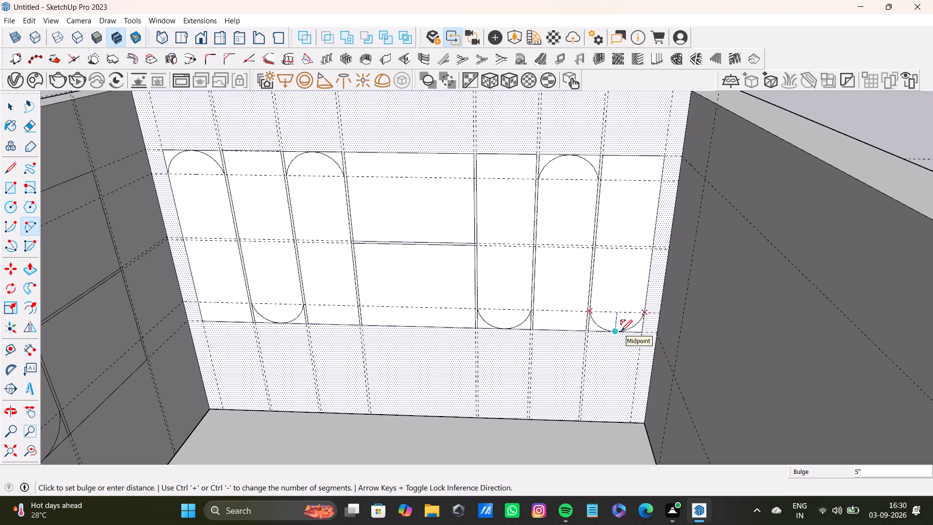
pyautogui.click(621, 331)
pyautogui.scroll(-3, 498, 287)
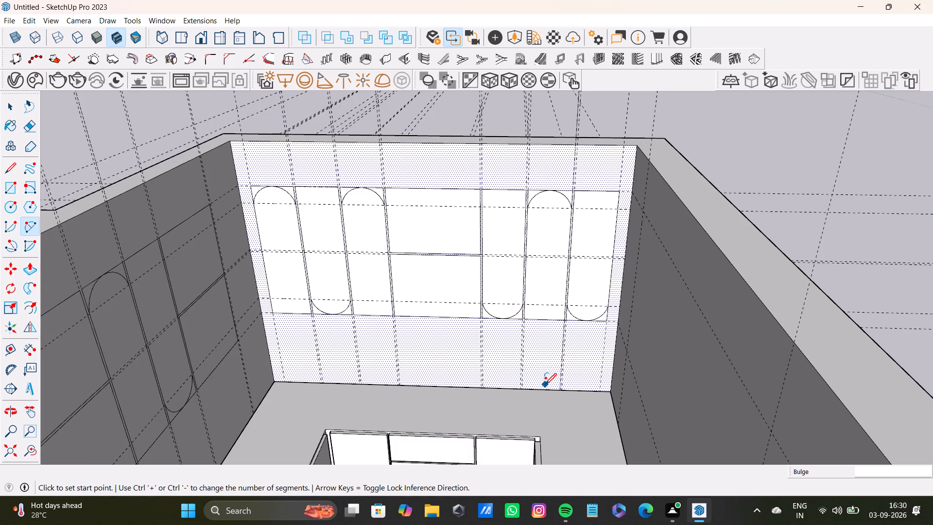
pyautogui.press('space')
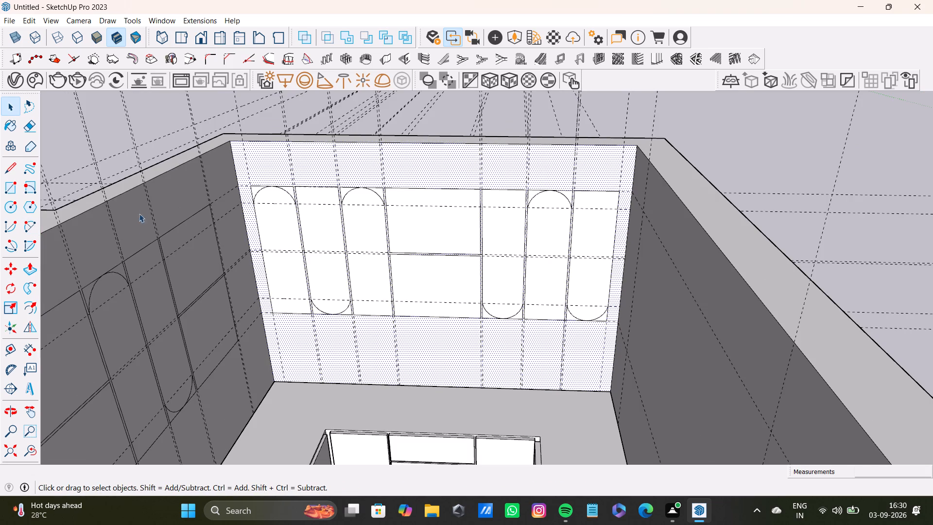
# Place a vertical guide 1' from the existing vertical guide near the corner on the wall with the opening.
pyautogui.scroll(-2, 396, 378)
pyautogui.moveTo(425, 369); pyautogui.dragTo(680, 404, button='middle')
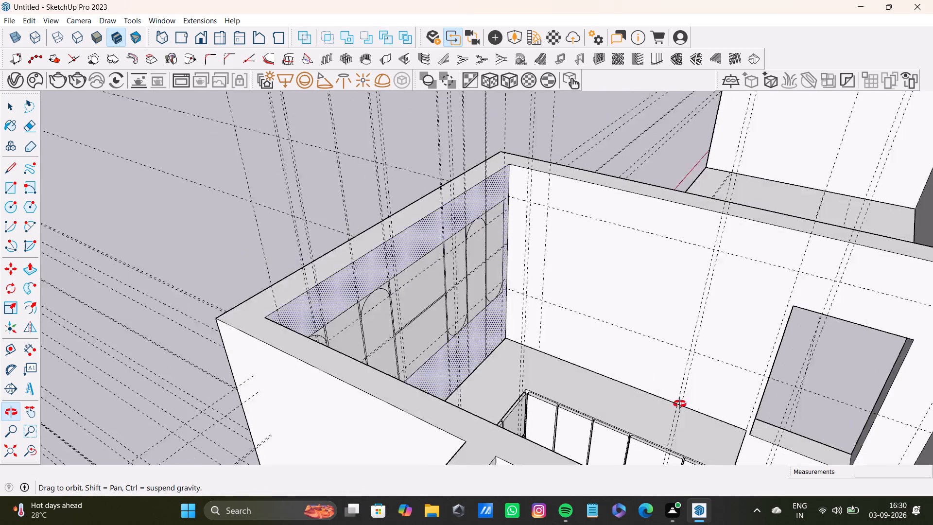
pyautogui.moveTo(680, 404); pyautogui.dragTo(696, 427, button='middle')
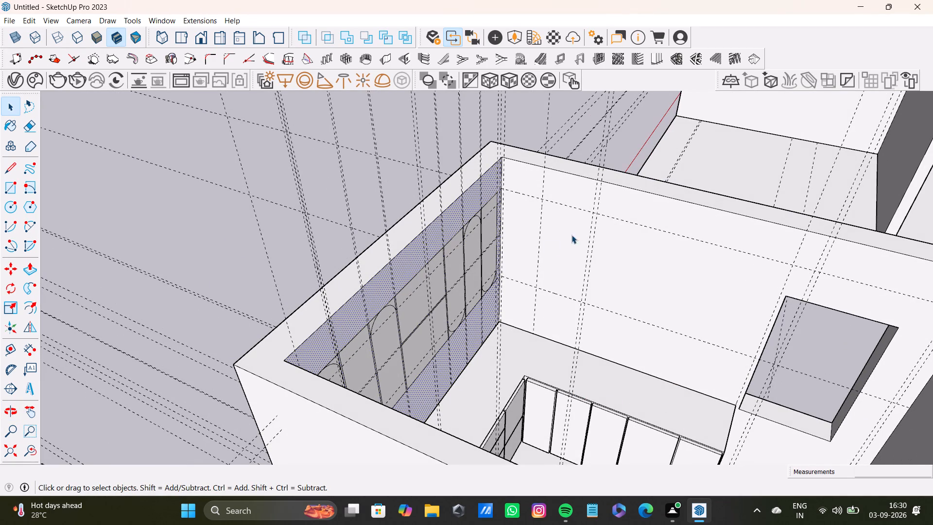
pyautogui.keyDown('shift'); pyautogui.moveTo(552, 226); pyautogui.dragTo(425, 320, button='middle'); pyautogui.keyUp('shift')
pyautogui.moveTo(421, 338); pyautogui.dragTo(496, 285, button='middle')
pyautogui.scroll(1, 493, 294)
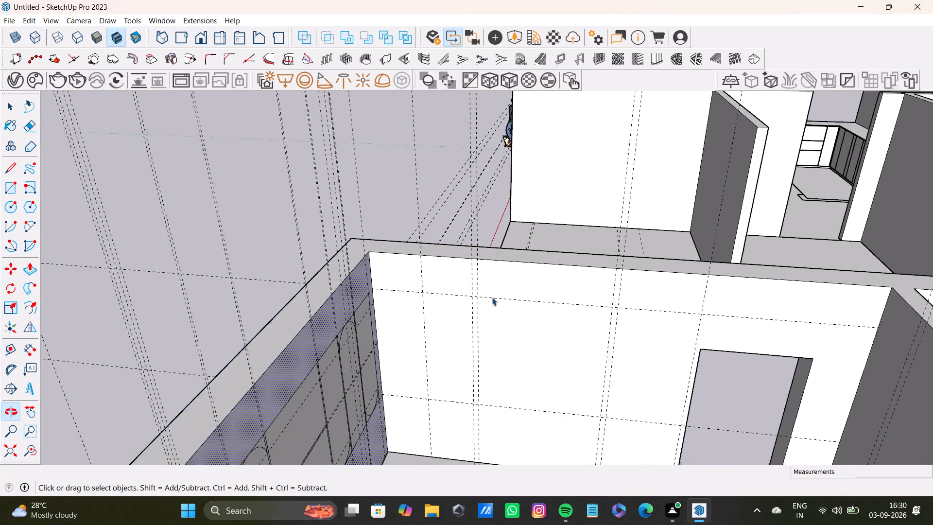
pyautogui.scroll(7, 492, 297)
pyautogui.moveTo(482, 331); pyautogui.dragTo(473, 267, button='middle')
pyautogui.click(480, 276)
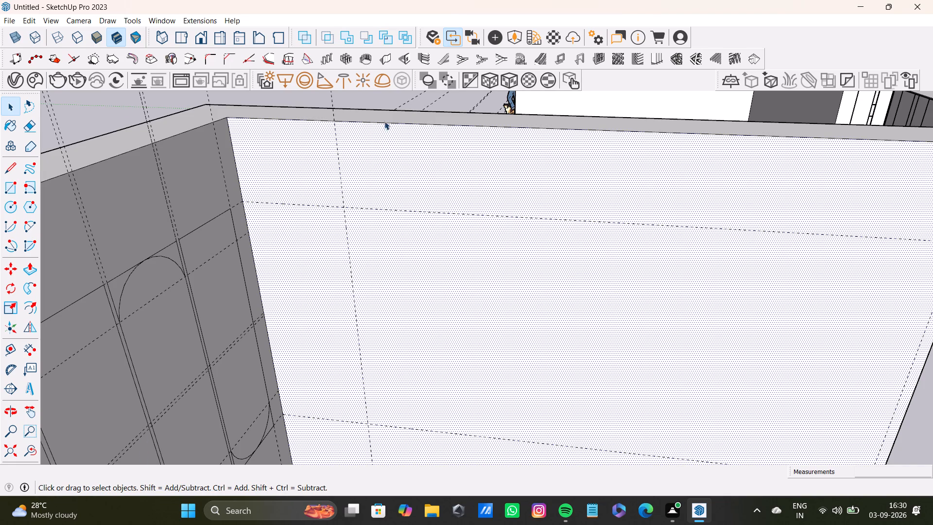
pyautogui.scroll(-2, 349, 306)
pyautogui.moveTo(355, 347); pyautogui.dragTo(338, 320, button='middle')
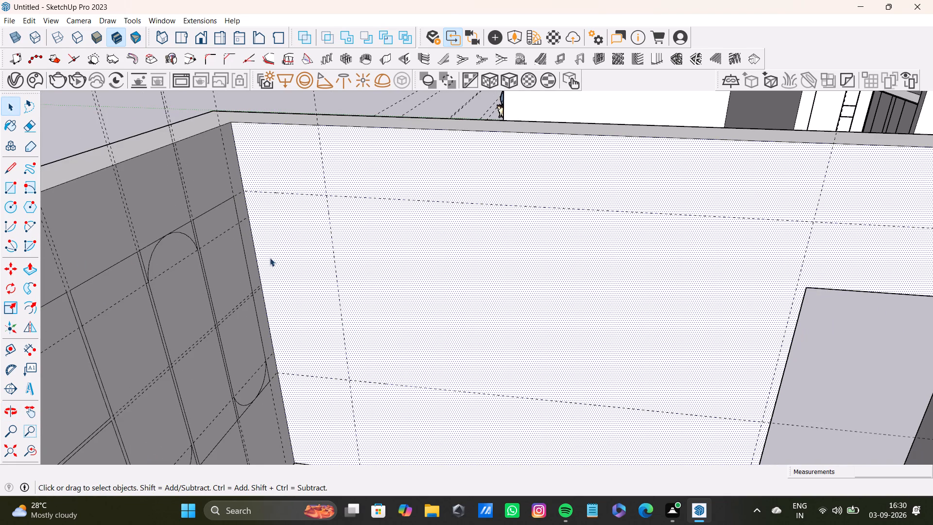
pyautogui.moveTo(402, 309); pyautogui.dragTo(436, 281, button='middle')
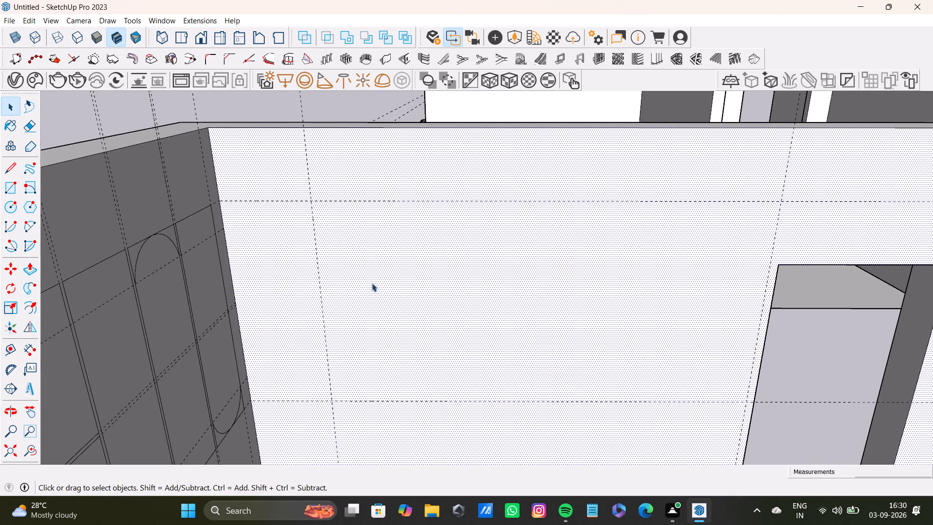
pyautogui.click(11, 352)
pyautogui.scroll(2, 311, 341)
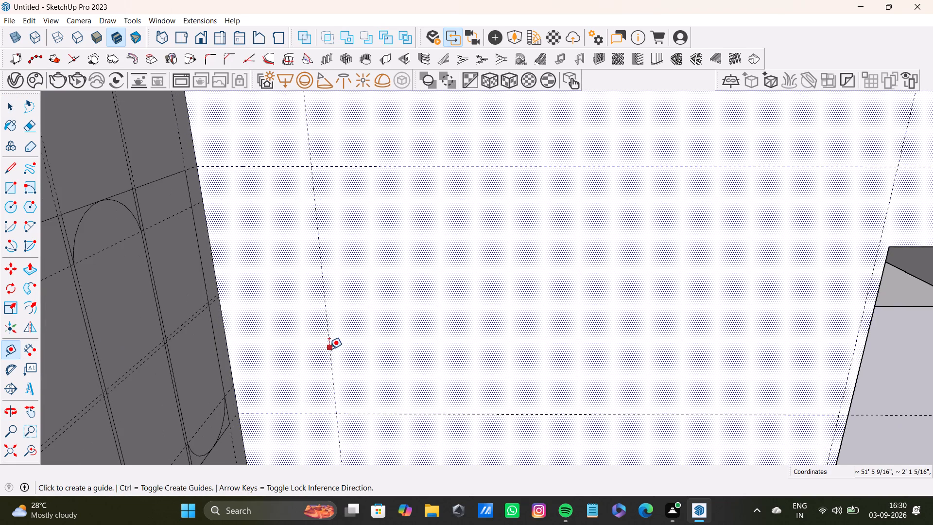
pyautogui.click(330, 352)
pyautogui.write("1'")
pyautogui.press('Return')
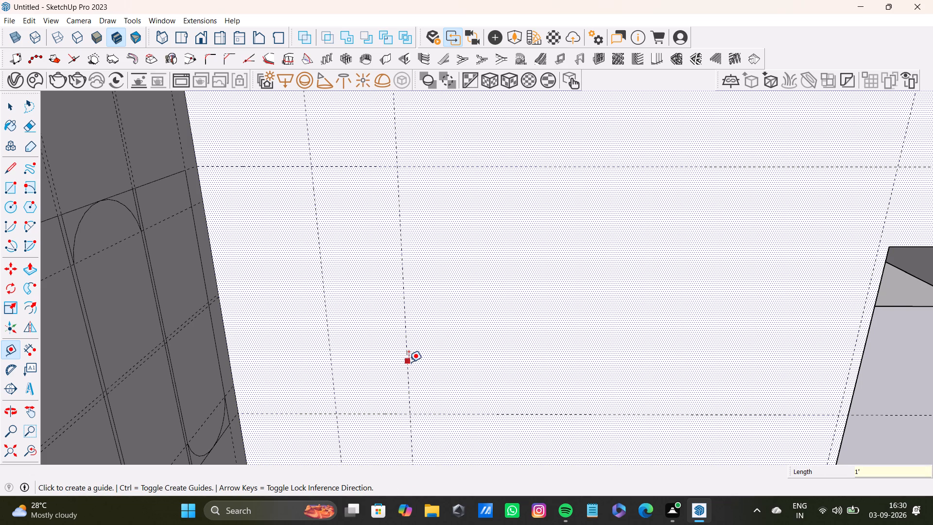
# Place a vertical guide 0.5" past the 1' guide, away from the corner, on the wall with the opening.
pyautogui.click(409, 362)
pyautogui.write('0.')
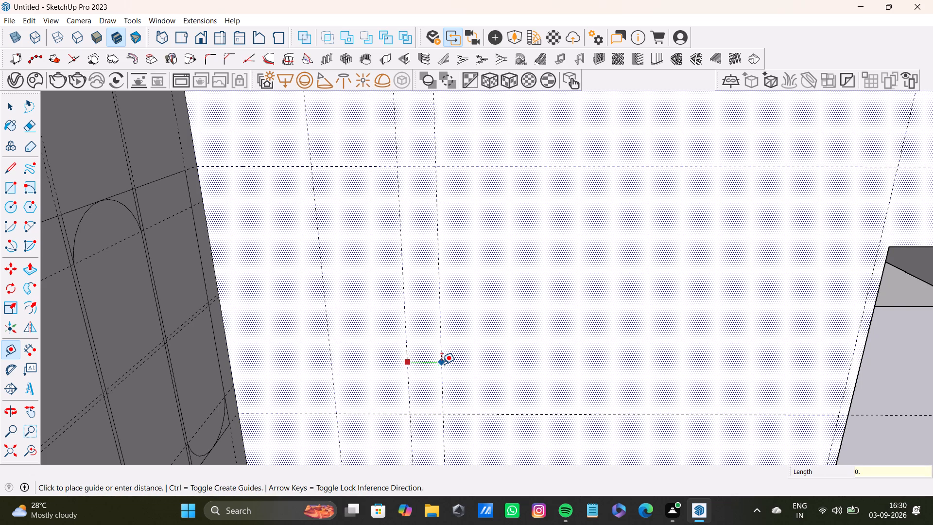
pyautogui.press('5')
pyautogui.hotkey('shift', '"')
pyautogui.press('Return')
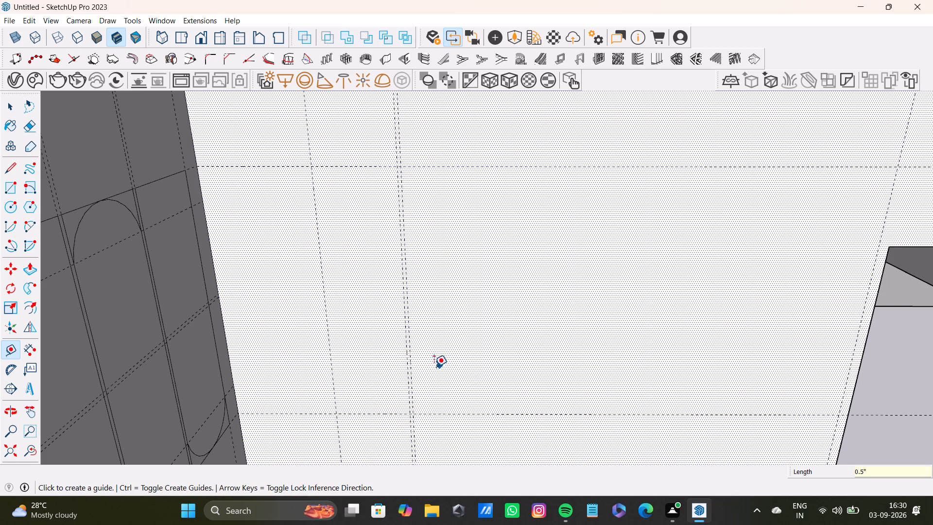
# Place another vertical guide 1' past the new gap guide, toward the opening.
pyautogui.scroll(7, 410, 368)
pyautogui.click(412, 370)
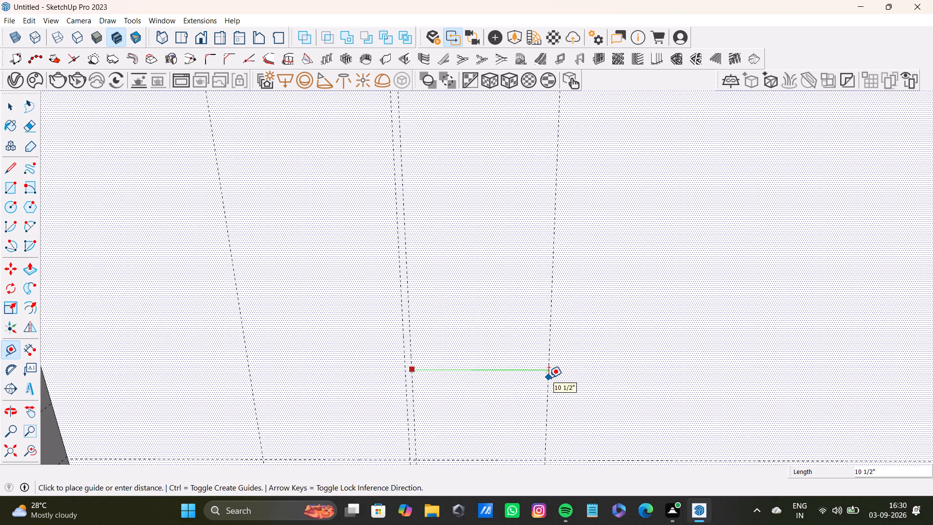
pyautogui.press('1')
pyautogui.press("'")
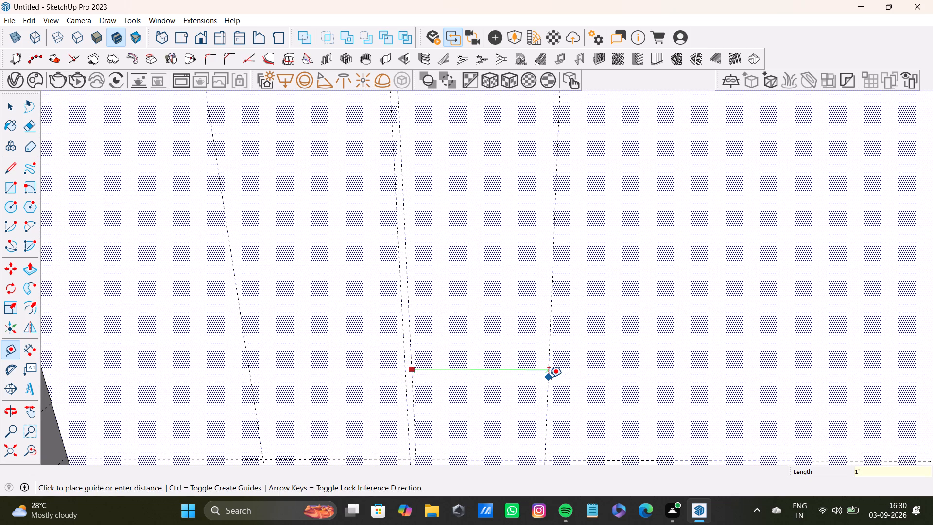
pyautogui.press('Return')
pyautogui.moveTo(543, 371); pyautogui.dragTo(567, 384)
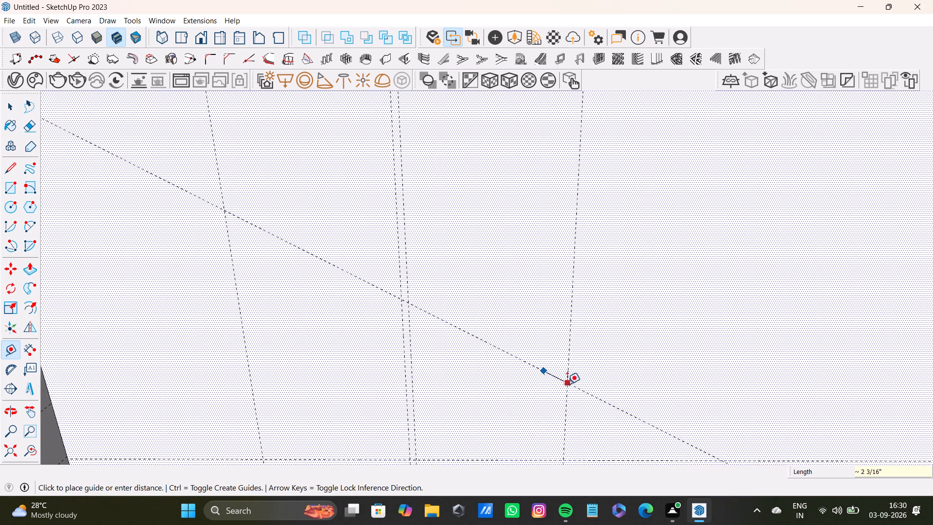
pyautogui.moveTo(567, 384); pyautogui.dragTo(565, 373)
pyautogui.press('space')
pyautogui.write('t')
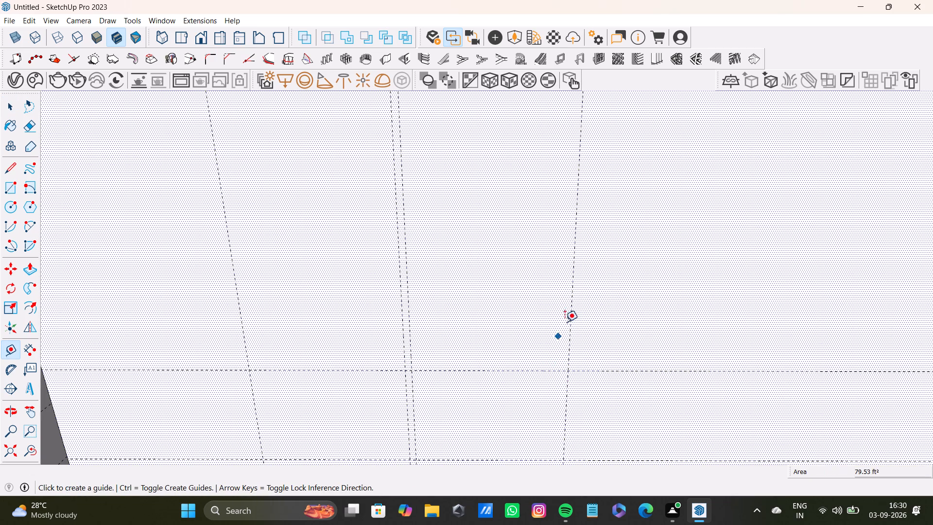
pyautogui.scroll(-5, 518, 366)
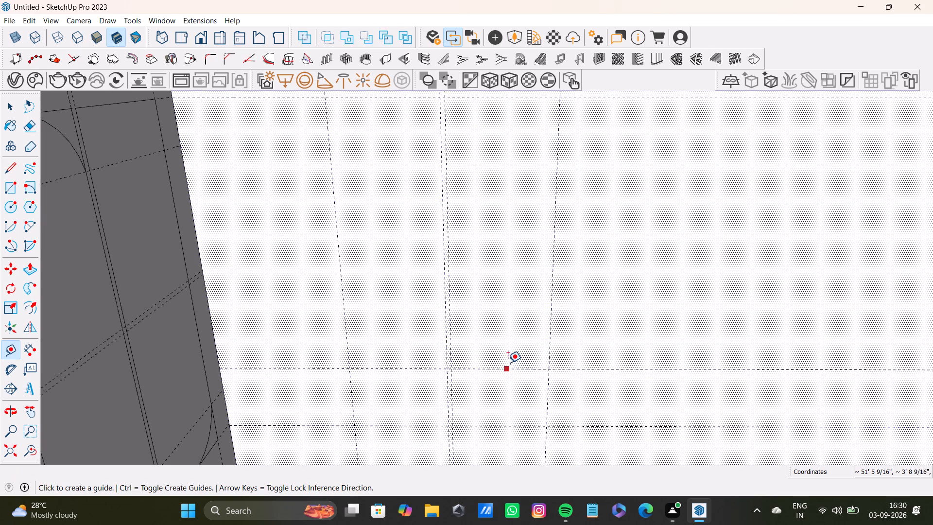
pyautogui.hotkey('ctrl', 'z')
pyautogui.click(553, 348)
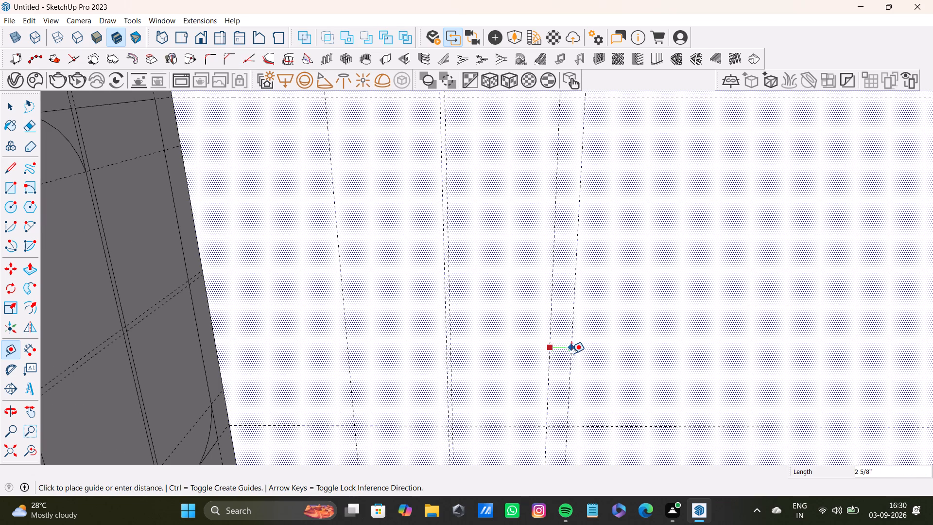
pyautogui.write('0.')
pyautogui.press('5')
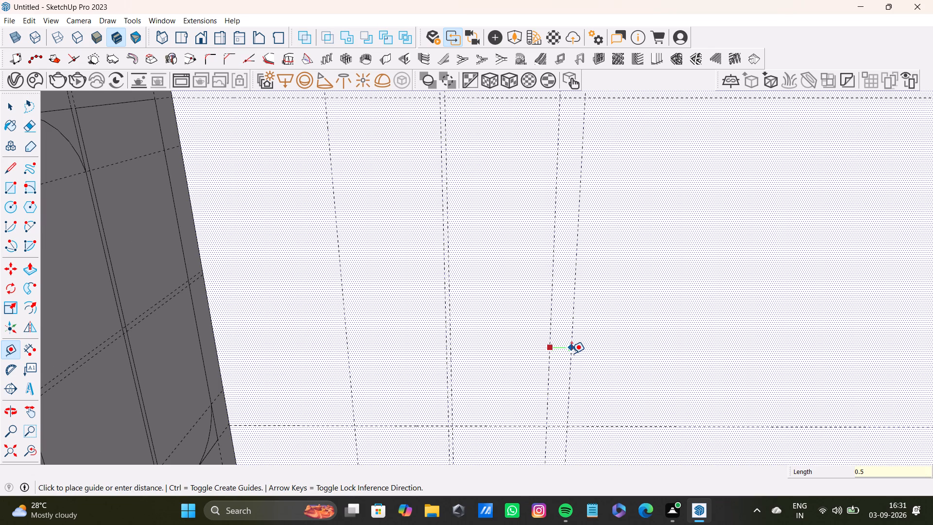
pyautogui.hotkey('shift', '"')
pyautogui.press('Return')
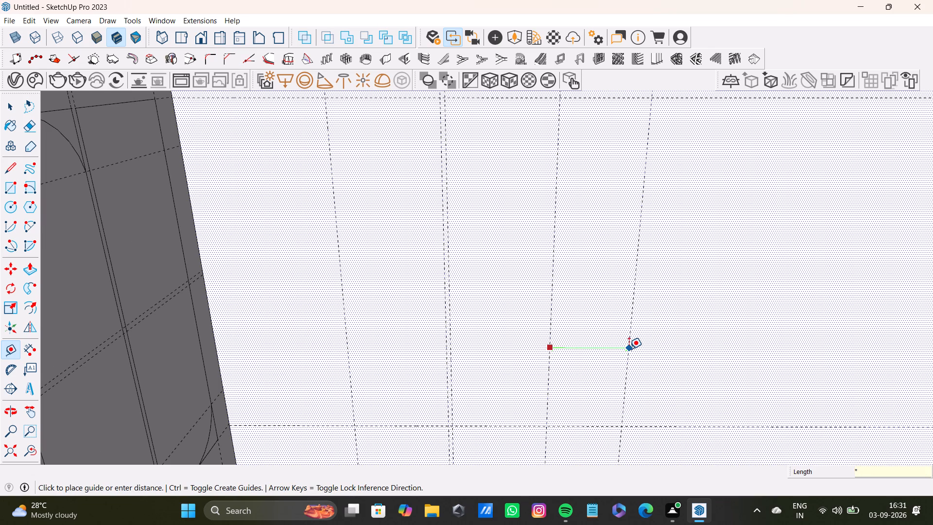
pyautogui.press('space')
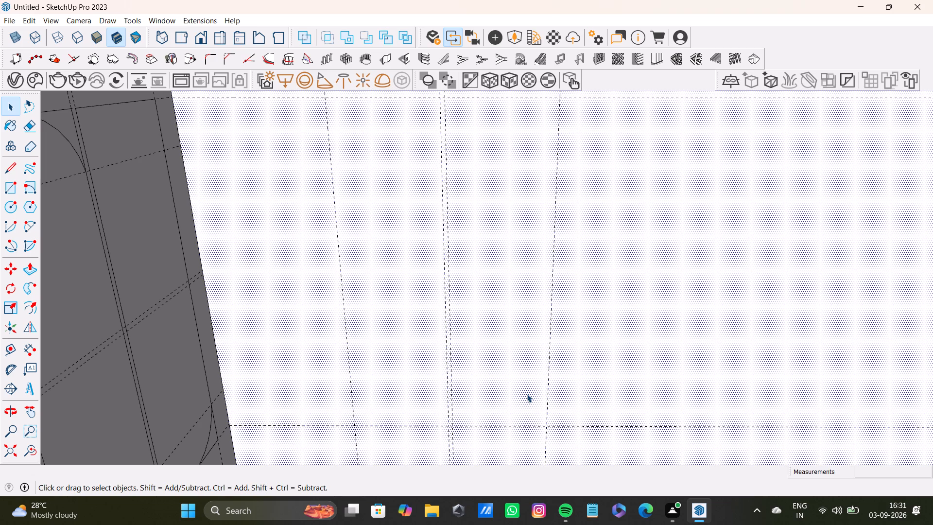
# Place a vertical guide 0.5" past the second 1' guide, toward the opening.
pyautogui.press('t')
pyautogui.scroll(4, 549, 385)
pyautogui.click(550, 385)
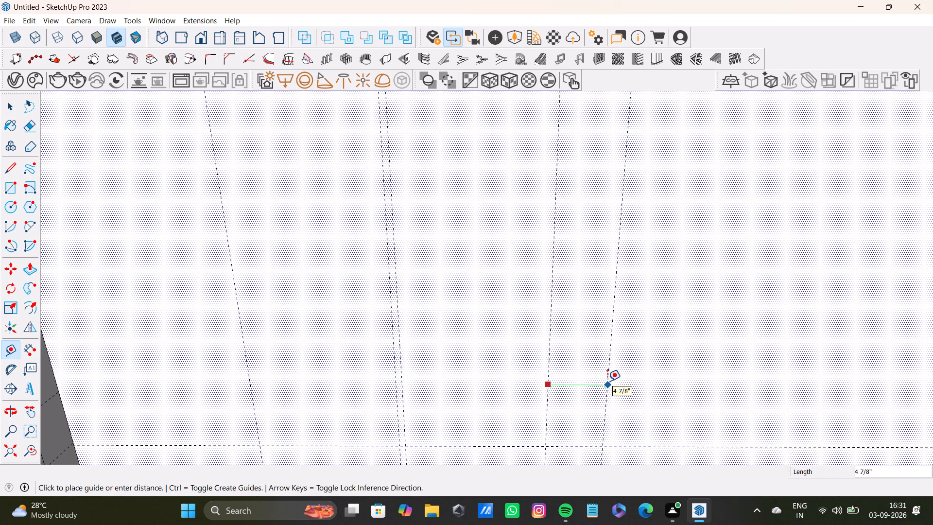
pyautogui.write('0.5')
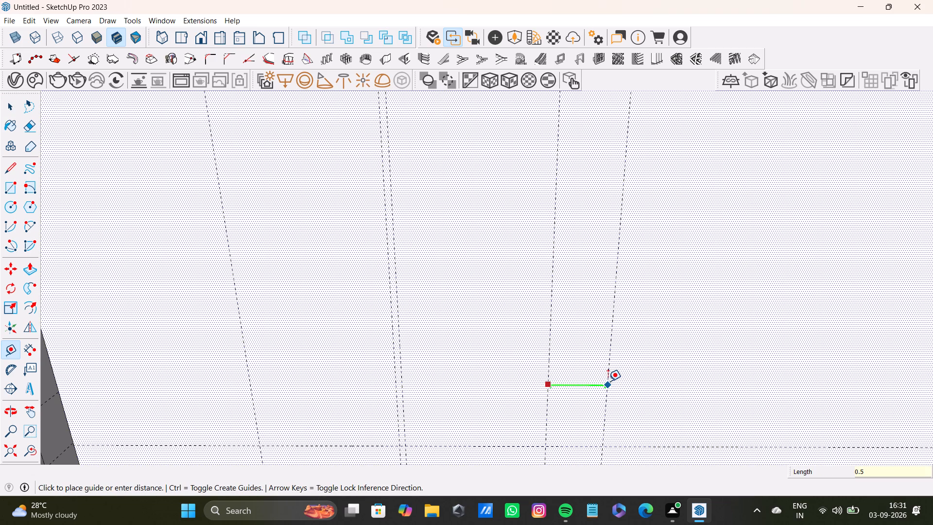
pyautogui.hotkey('shift', '"')
pyautogui.press('Return')
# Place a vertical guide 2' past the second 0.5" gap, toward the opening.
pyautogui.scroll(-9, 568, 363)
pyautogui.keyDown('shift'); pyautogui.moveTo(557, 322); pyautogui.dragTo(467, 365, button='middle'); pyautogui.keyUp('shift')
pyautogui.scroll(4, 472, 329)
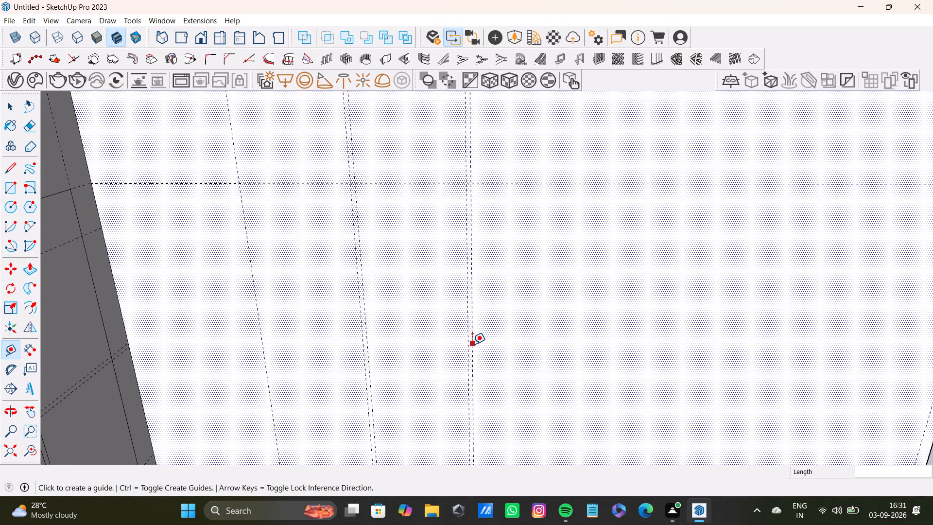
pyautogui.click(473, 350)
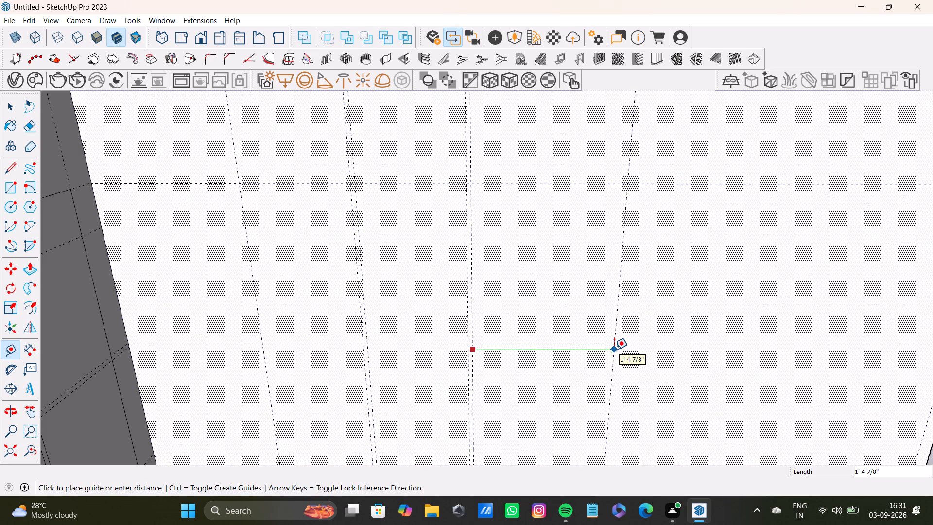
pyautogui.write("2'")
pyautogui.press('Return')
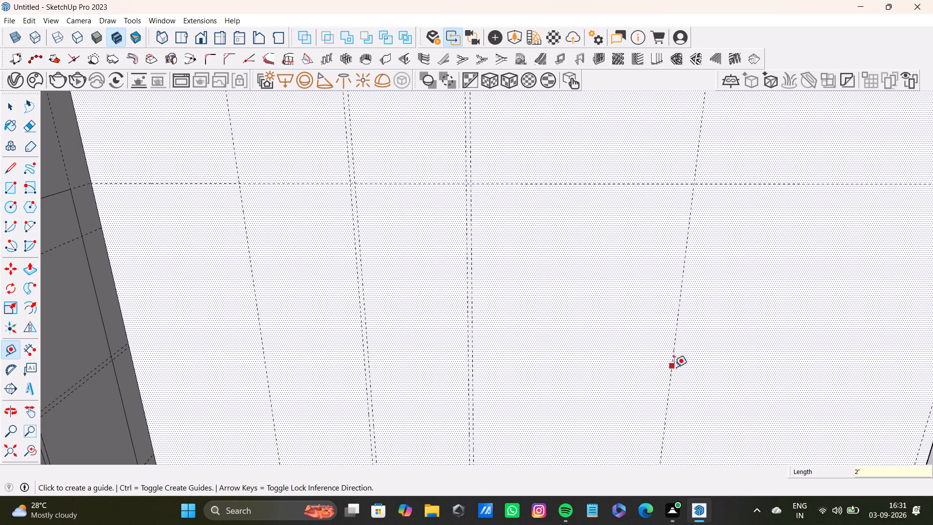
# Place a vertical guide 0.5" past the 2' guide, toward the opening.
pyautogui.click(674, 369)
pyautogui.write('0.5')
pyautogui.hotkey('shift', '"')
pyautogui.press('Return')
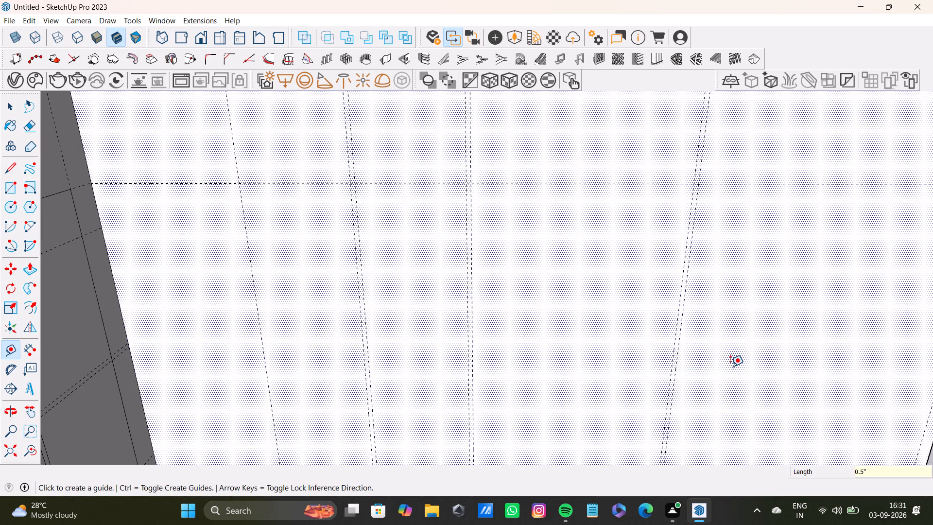
# Place a vertical guide 1' from the guide beside the opening, back toward the corner.
pyautogui.scroll(-4, 552, 302)
pyautogui.keyDown('shift'); pyautogui.moveTo(552, 302); pyautogui.dragTo(407, 309, button='middle'); pyautogui.keyUp('shift')
pyautogui.scroll(3, 713, 321)
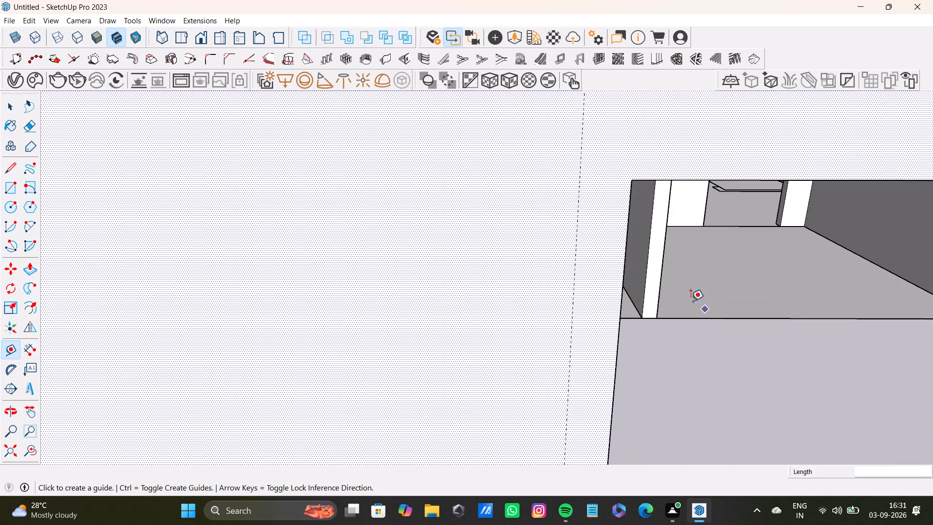
pyautogui.scroll(-20, 597, 299)
pyautogui.scroll(-1, 597, 299)
pyautogui.keyDown('shift'); pyautogui.moveTo(595, 302); pyautogui.dragTo(637, 314, button='middle'); pyautogui.keyUp('shift')
pyautogui.moveTo(637, 314); pyautogui.dragTo(632, 326, button='middle')
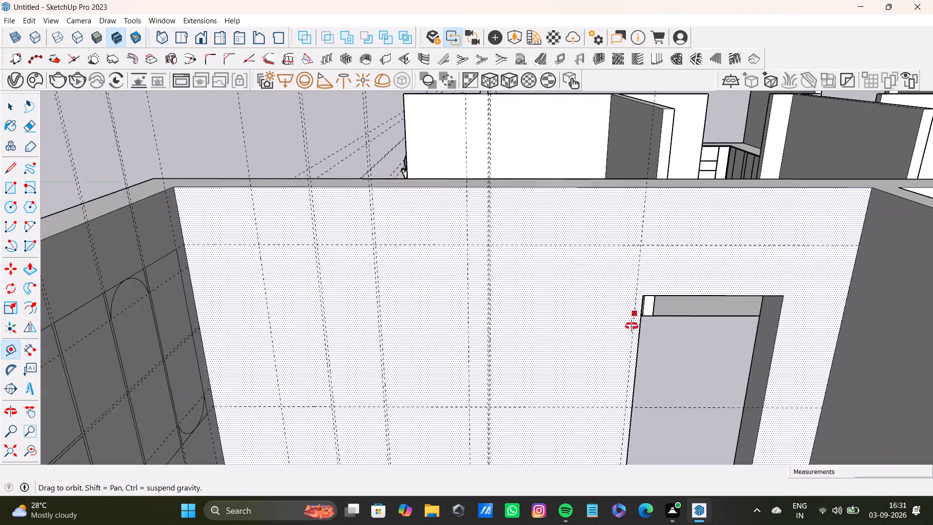
pyautogui.moveTo(632, 326); pyautogui.dragTo(607, 278, button='middle')
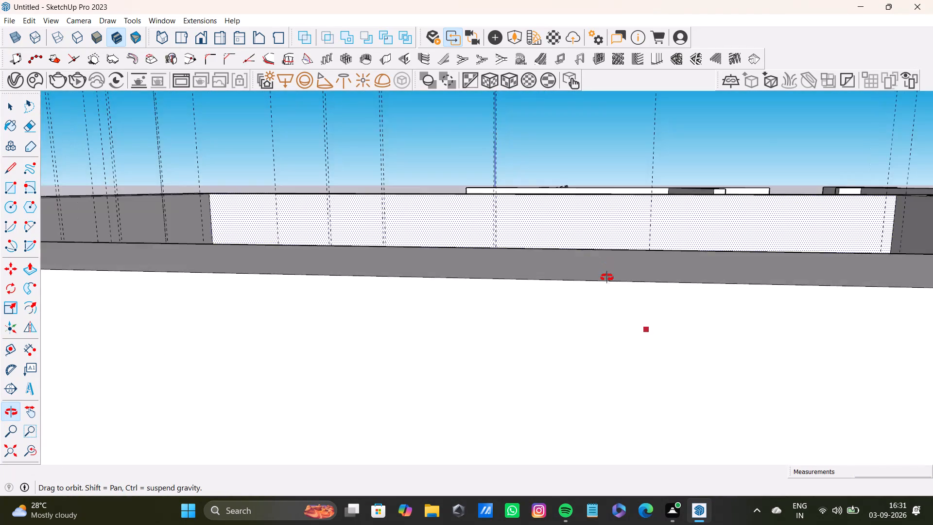
pyautogui.moveTo(607, 278); pyautogui.dragTo(619, 298, button='middle')
pyautogui.scroll(3, 619, 298)
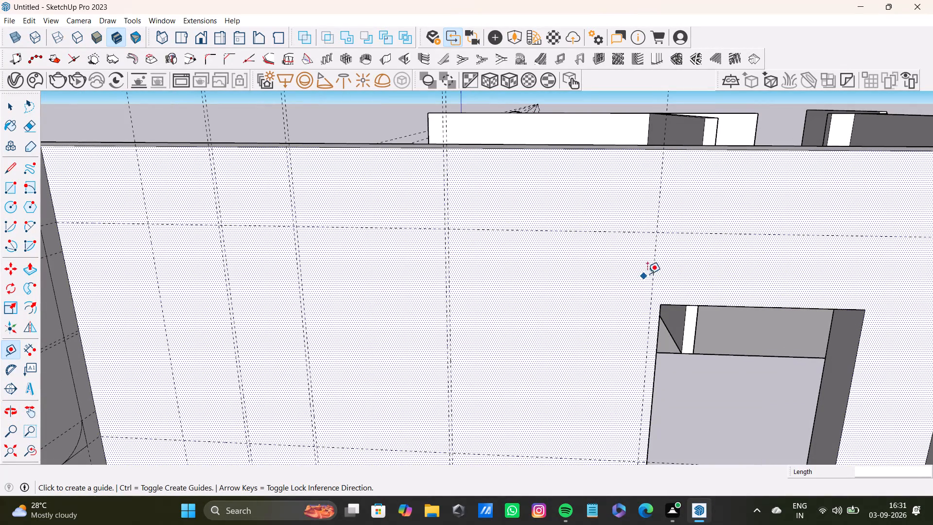
pyautogui.click(654, 281)
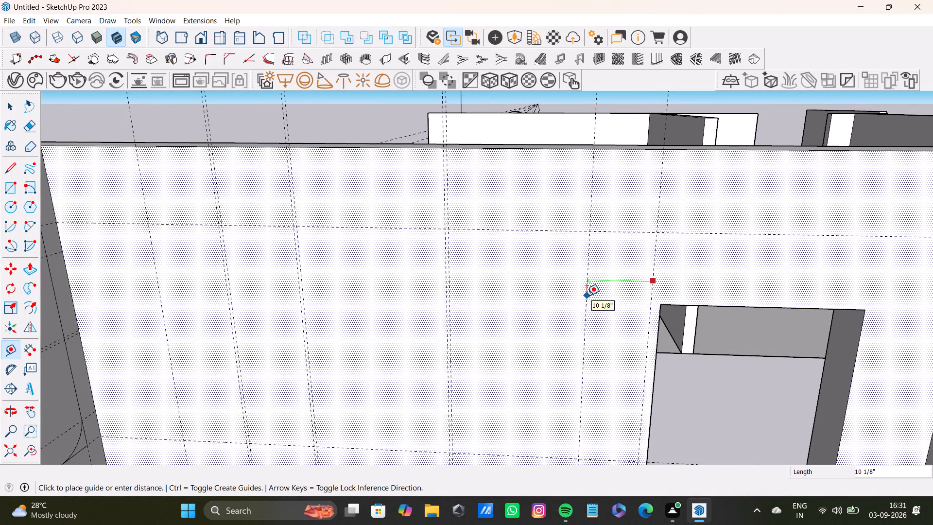
pyautogui.press('1')
pyautogui.press("'")
pyautogui.press('Return')
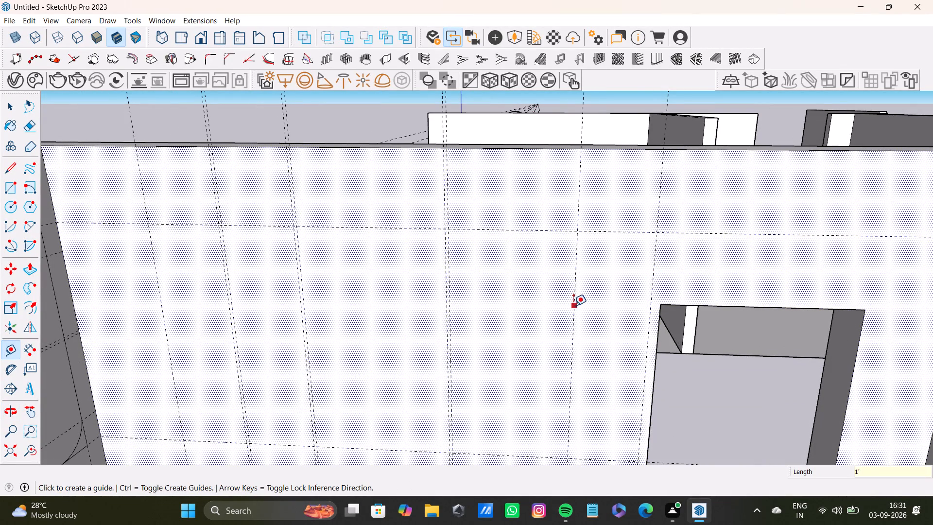
# Place a vertical guide 0.5" from that 1' guide, on the side away from the opening.
pyautogui.click(573, 306)
pyautogui.write('0.5')
pyautogui.hotkey('shift', '"')
pyautogui.press('Return')
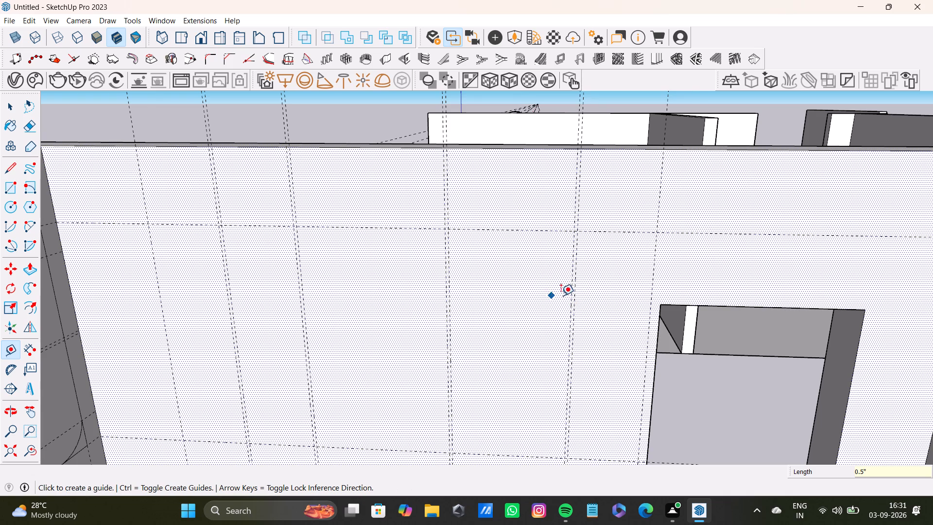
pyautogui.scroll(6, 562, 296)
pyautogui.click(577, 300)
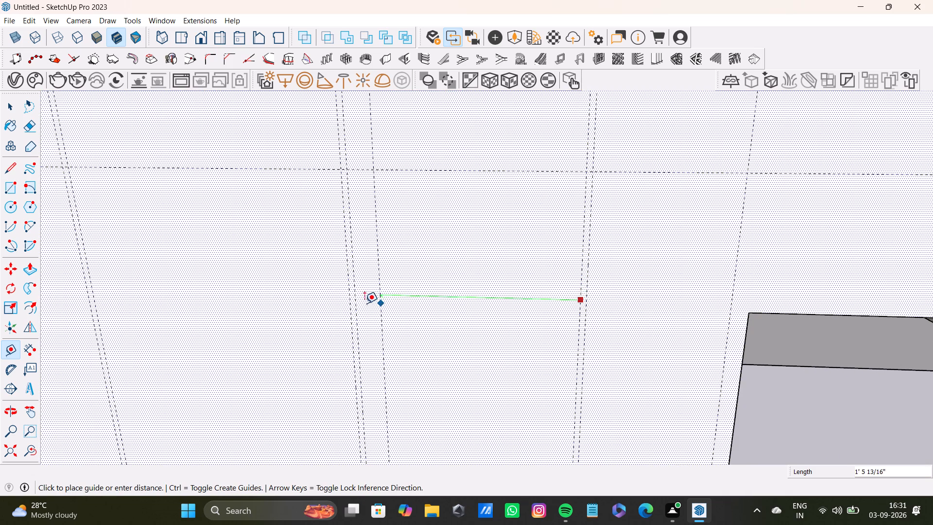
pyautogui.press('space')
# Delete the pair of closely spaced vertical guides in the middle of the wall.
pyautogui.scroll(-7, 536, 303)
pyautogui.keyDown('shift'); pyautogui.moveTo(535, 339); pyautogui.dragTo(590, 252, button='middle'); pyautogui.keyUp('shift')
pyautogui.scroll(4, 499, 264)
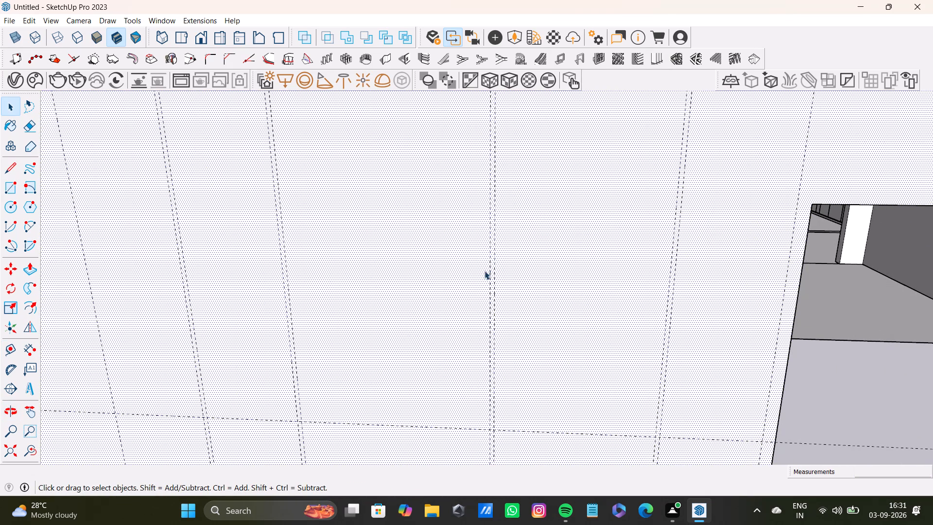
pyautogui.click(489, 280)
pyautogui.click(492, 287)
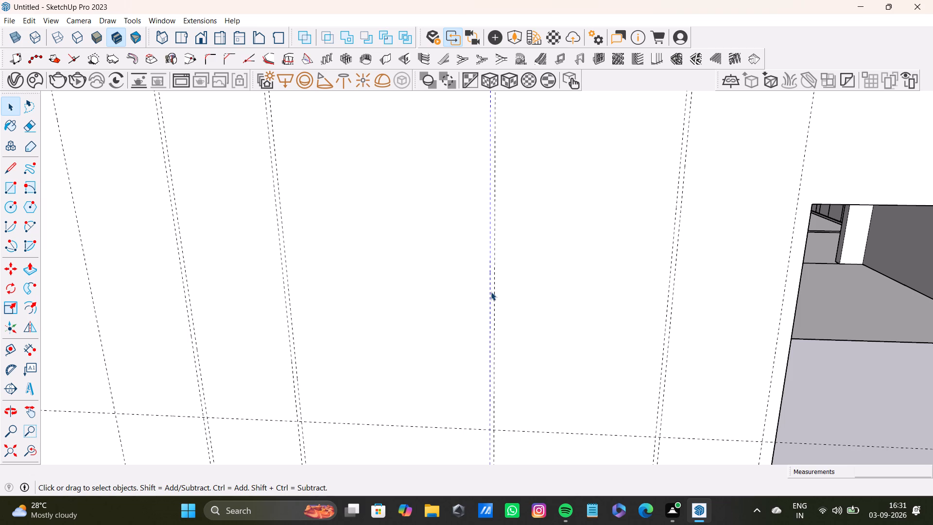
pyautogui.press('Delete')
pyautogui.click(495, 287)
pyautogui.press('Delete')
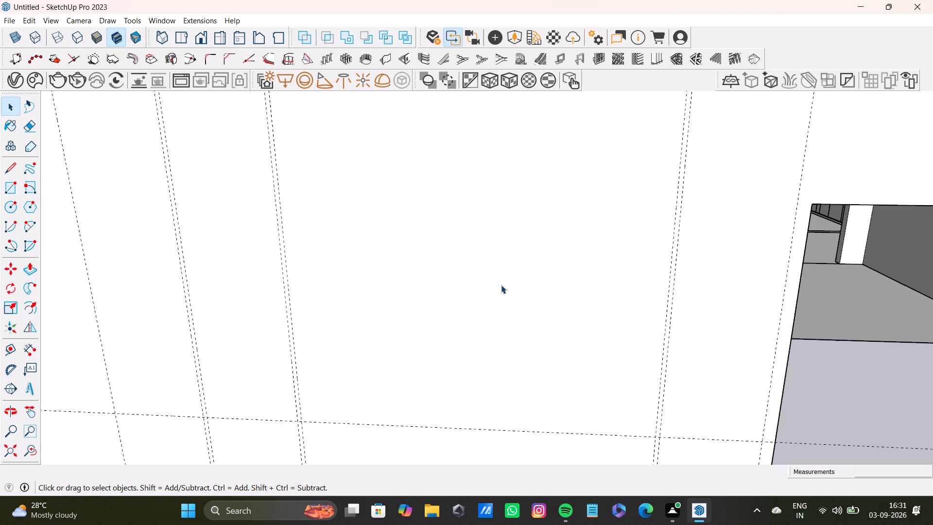
# Start a Tape Measure guide on the wall with the opening.
pyautogui.scroll(-10, 479, 282)
pyautogui.keyDown('shift'); pyautogui.moveTo(522, 245); pyautogui.dragTo(544, 410, button='middle'); pyautogui.keyUp('shift')
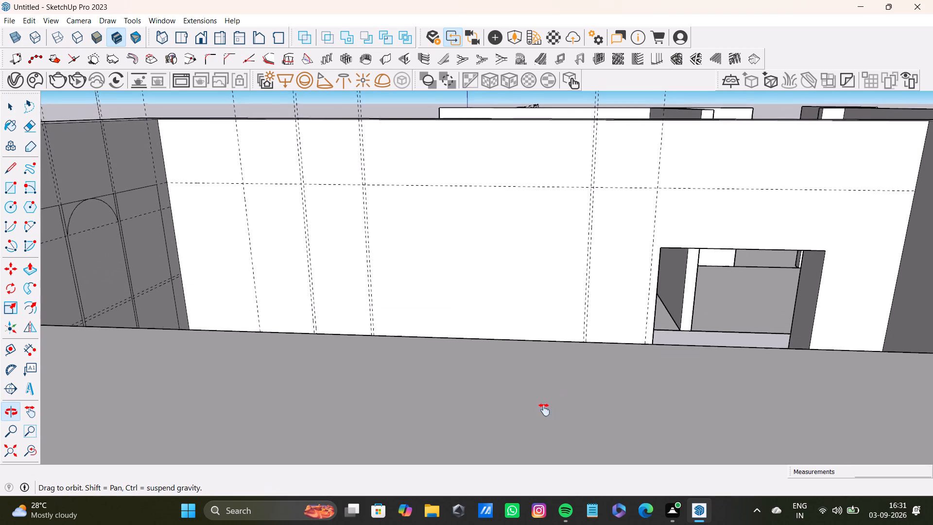
pyautogui.keyDown('shift'); pyautogui.moveTo(544, 410); pyautogui.dragTo(552, 451, button='middle'); pyautogui.keyUp('shift')
pyautogui.moveTo(489, 262); pyautogui.dragTo(495, 300, button='middle')
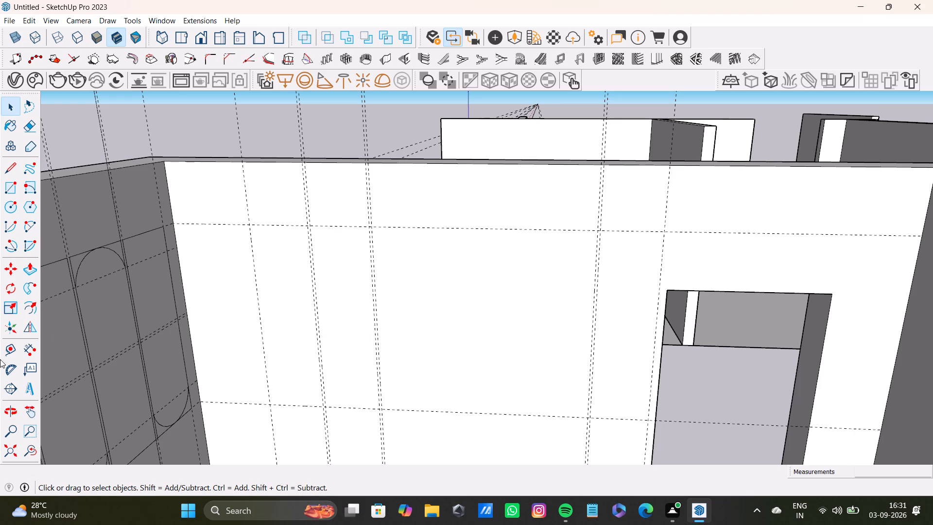
pyautogui.click(15, 345)
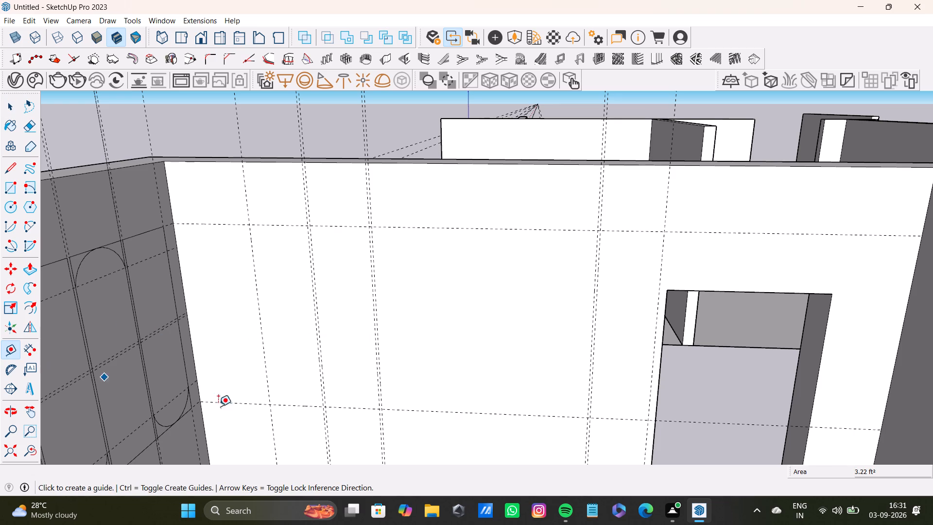
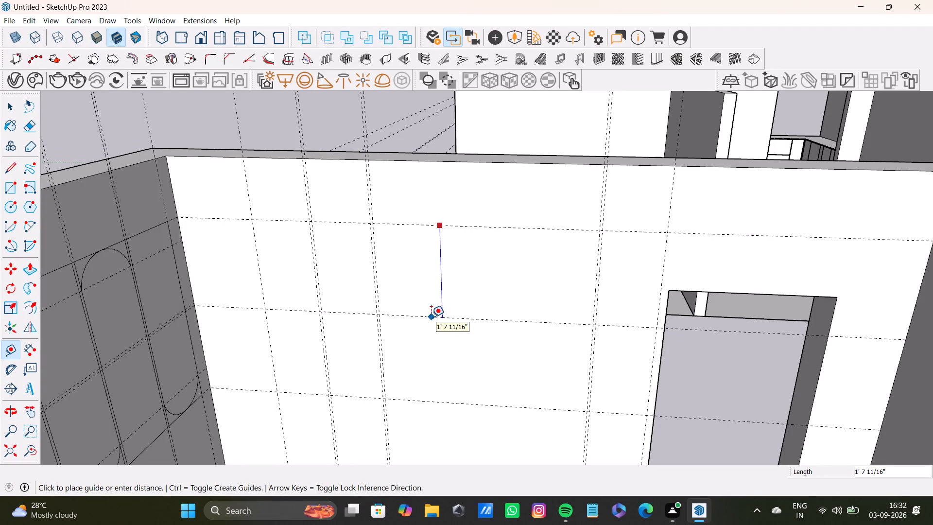
# Place a horizontal guide about 1' 7 11/16" below the upper guide, with a second guide 0.5" above it.
pyautogui.click(431, 317)
pyautogui.click(444, 317)
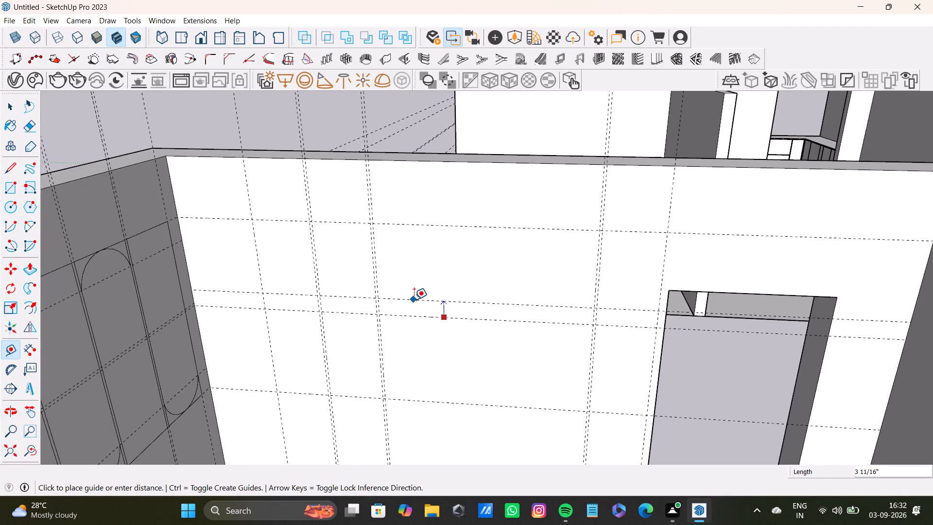
pyautogui.write('0.5')
pyautogui.hotkey('shift', '"')
pyautogui.press('Return')
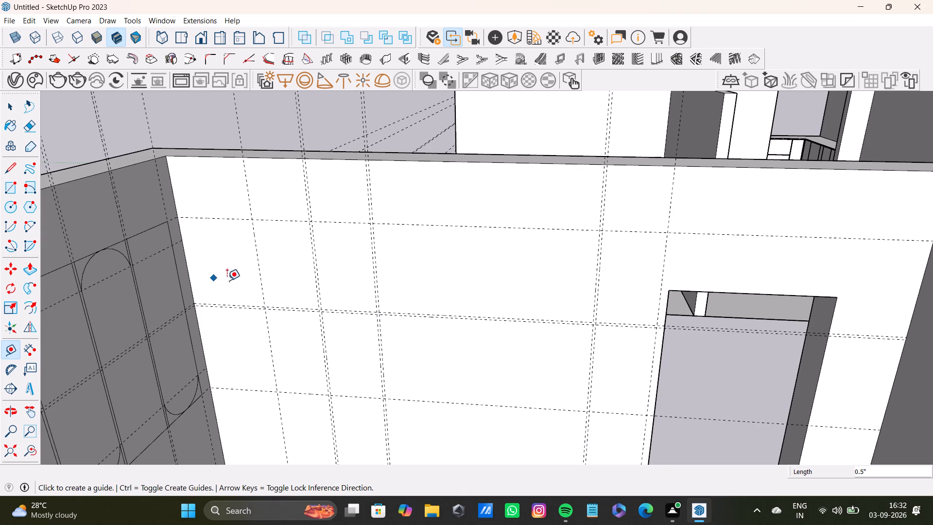
# Place a horizontal guide 5" below the upper horizontal guide on the wall.
pyautogui.click(280, 219)
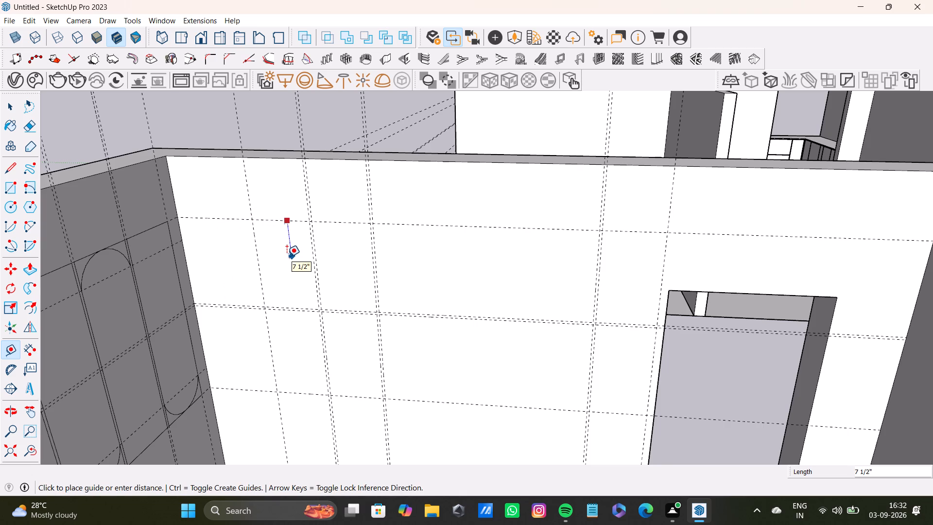
pyautogui.press('space')
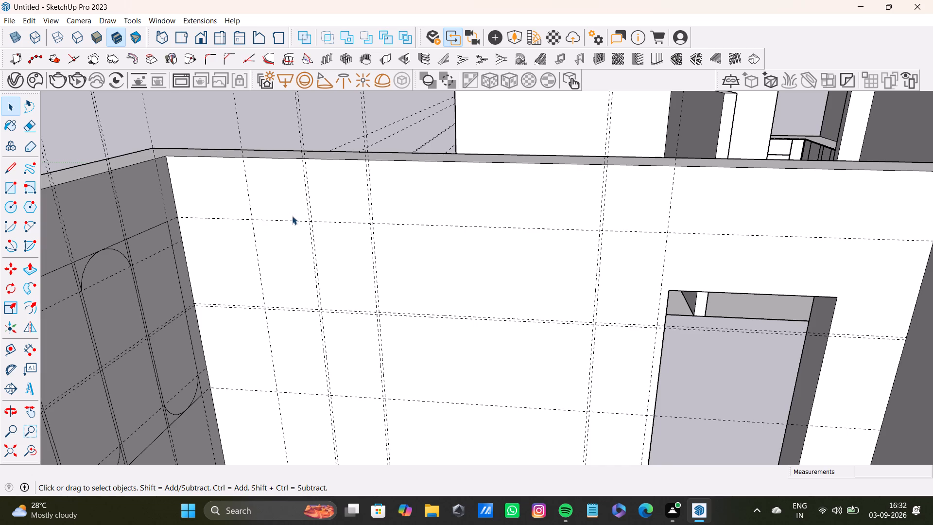
pyautogui.press('t')
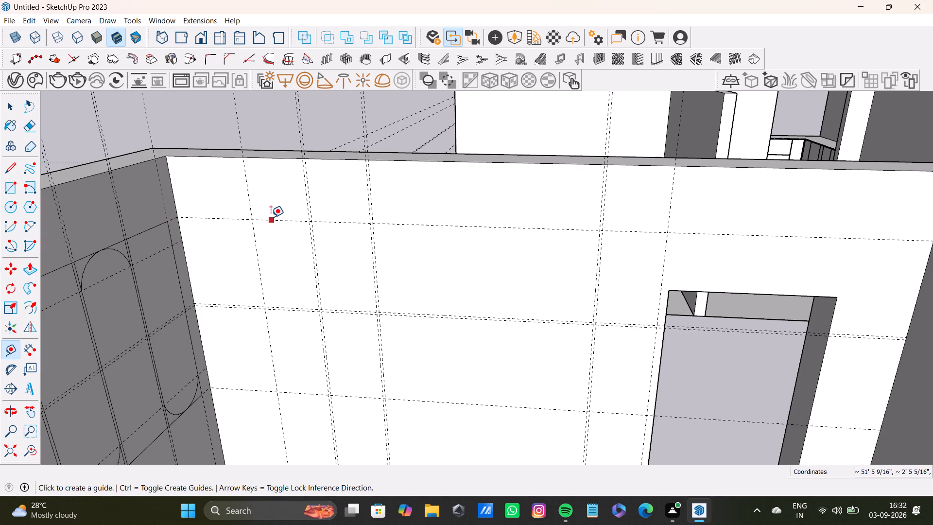
pyautogui.click(271, 218)
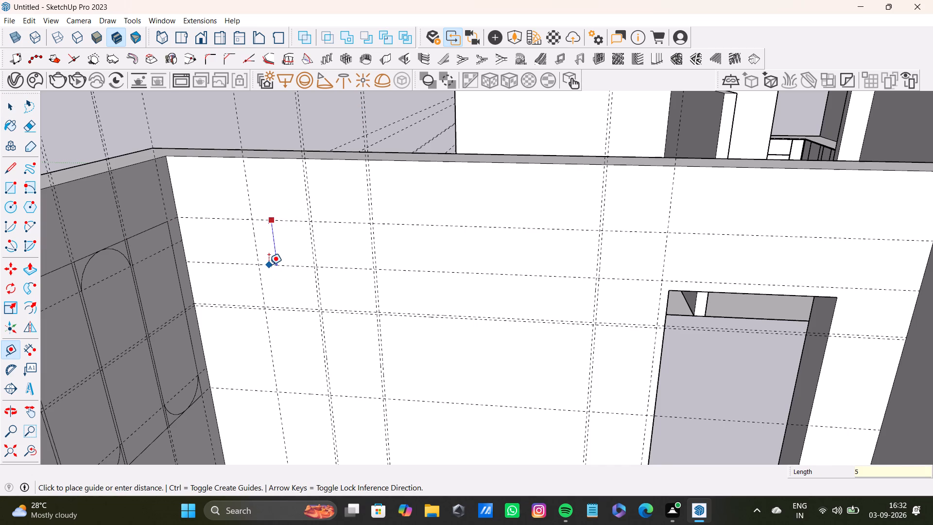
pyautogui.press('5')
pyautogui.hotkey('shift', '"')
pyautogui.press('Return')
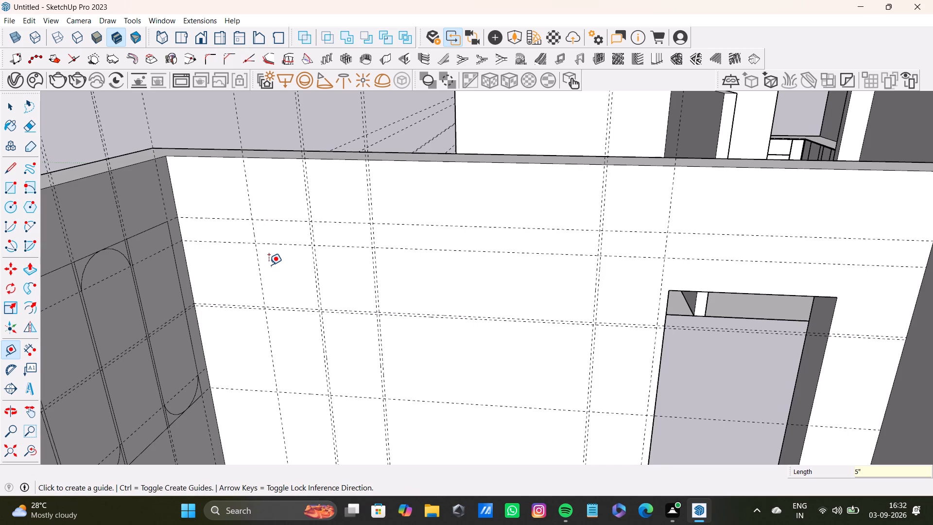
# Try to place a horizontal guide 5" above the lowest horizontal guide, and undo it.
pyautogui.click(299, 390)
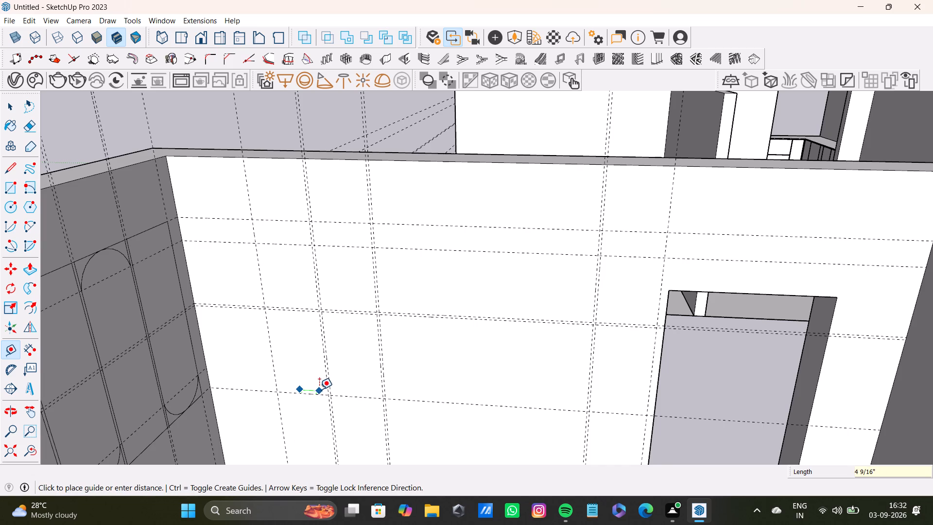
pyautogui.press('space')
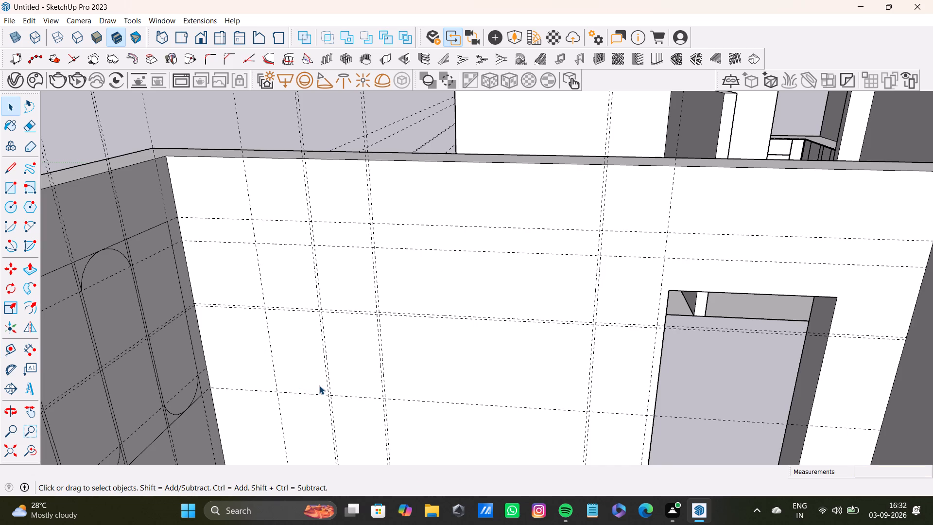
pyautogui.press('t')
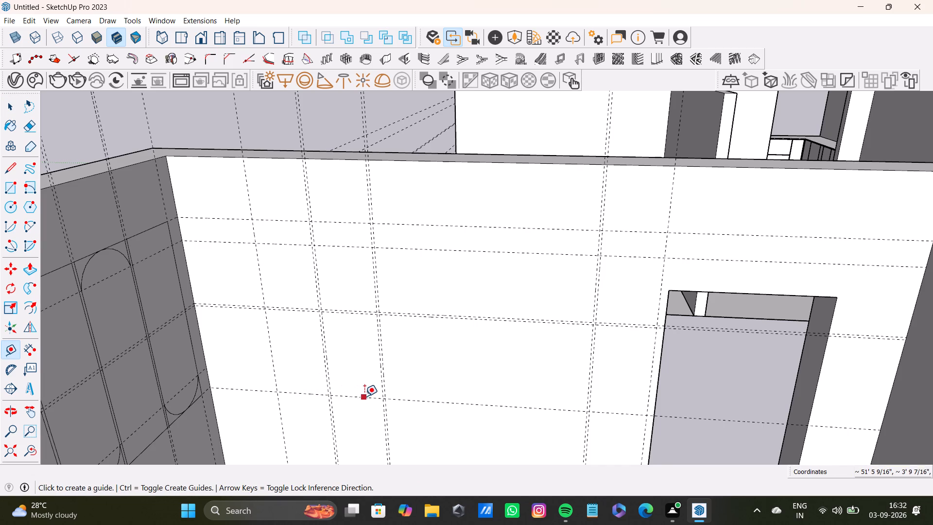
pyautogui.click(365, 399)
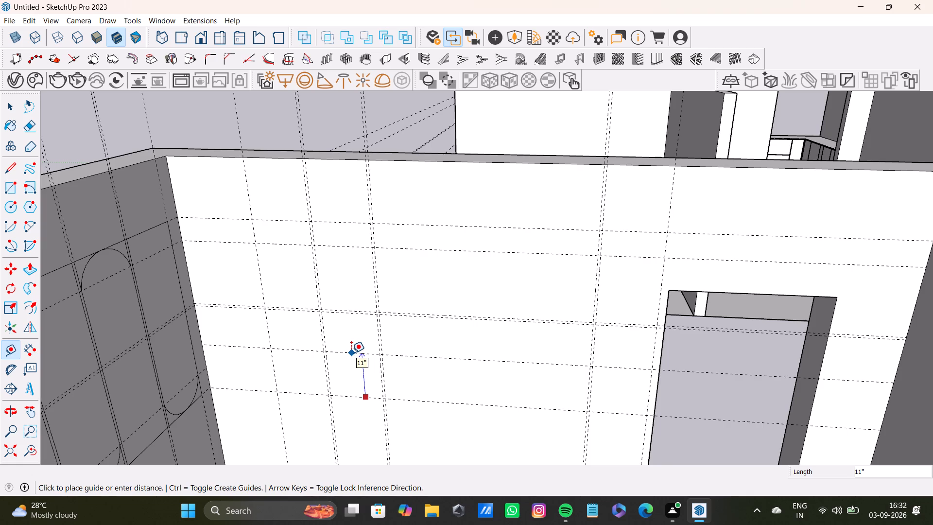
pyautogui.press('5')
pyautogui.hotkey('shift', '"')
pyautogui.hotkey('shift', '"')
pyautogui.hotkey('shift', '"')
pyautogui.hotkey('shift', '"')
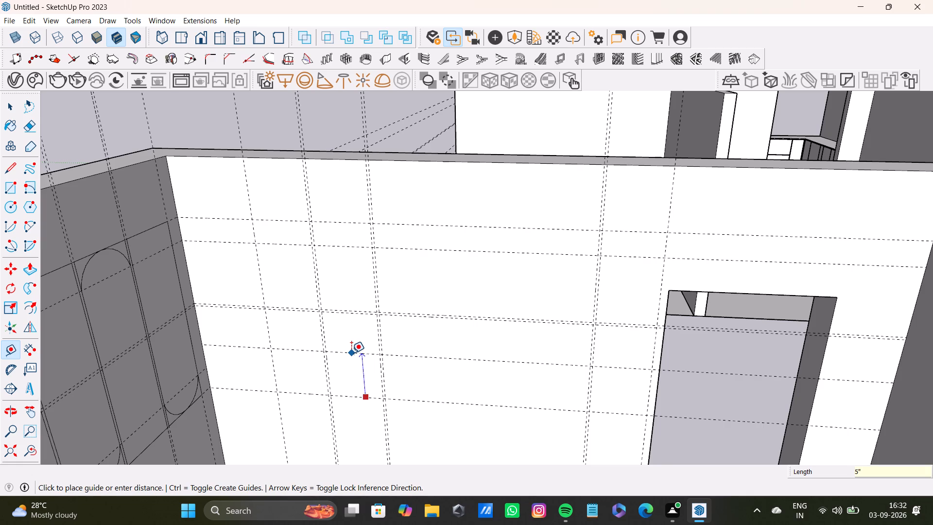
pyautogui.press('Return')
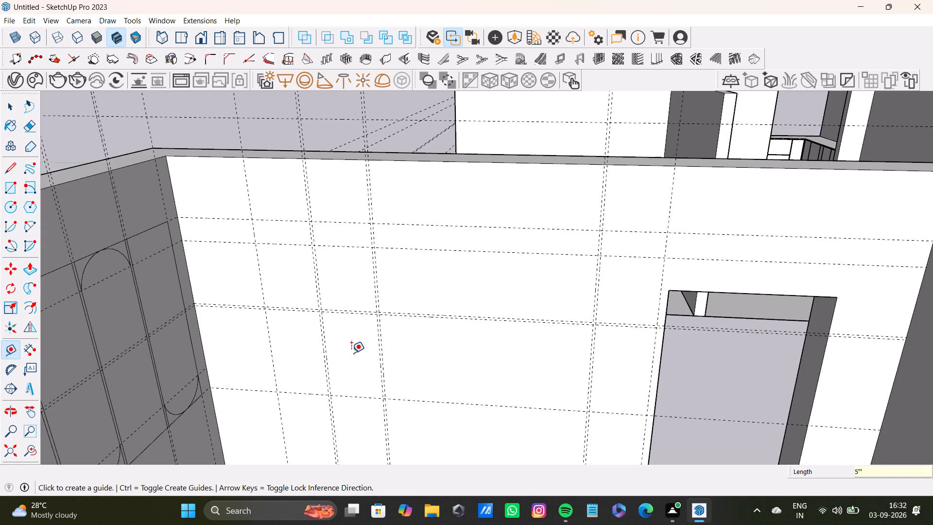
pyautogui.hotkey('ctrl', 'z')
# Place a horizontal guide 5" above the lowest horizontal guide on the wall.
pyautogui.click(310, 394)
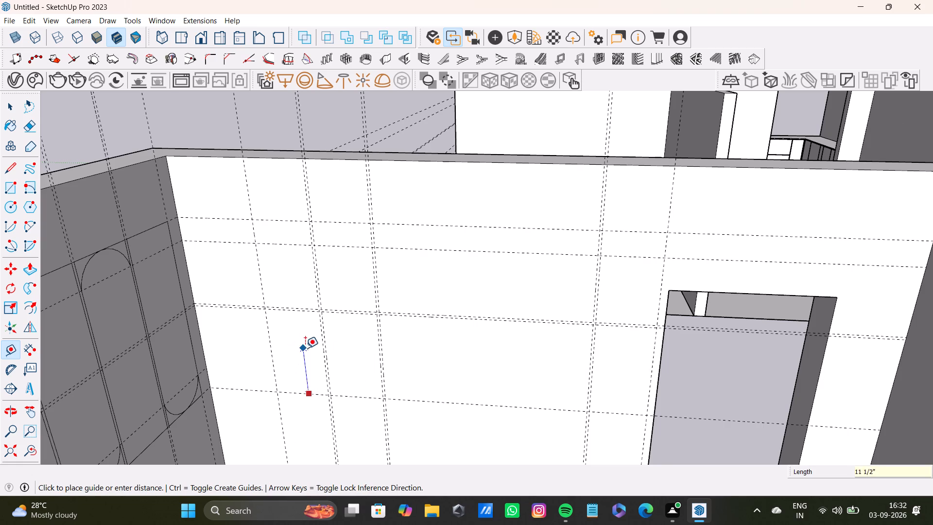
pyautogui.press('space')
pyautogui.press('t')
pyautogui.click(367, 397)
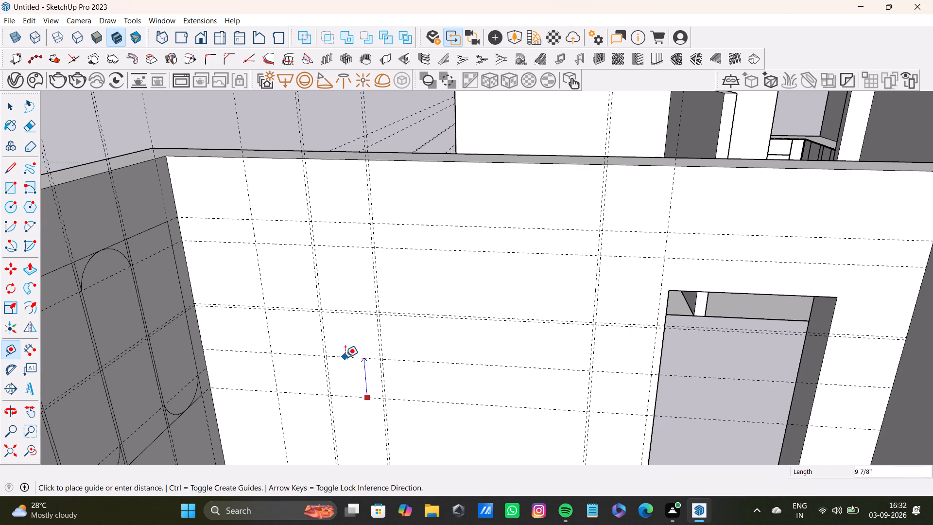
pyautogui.press('5')
pyautogui.hotkey('shift', '"')
pyautogui.press('Return')
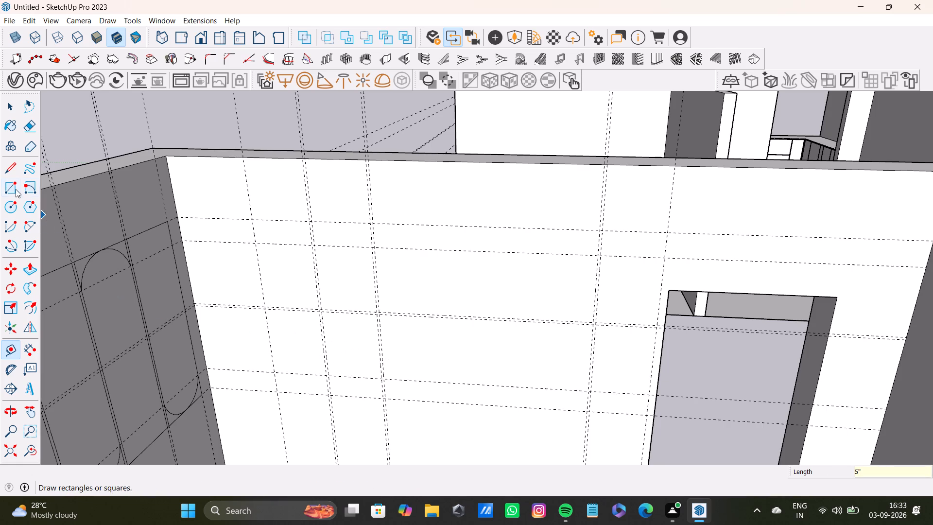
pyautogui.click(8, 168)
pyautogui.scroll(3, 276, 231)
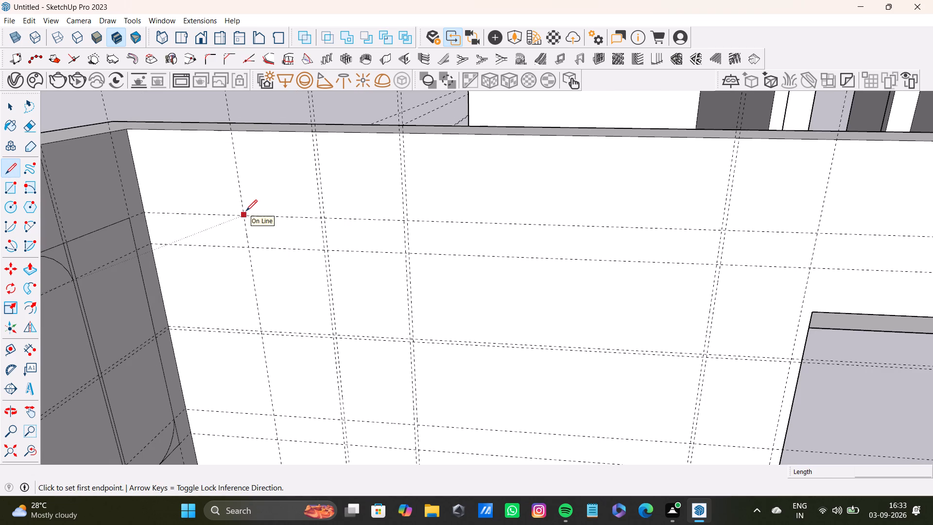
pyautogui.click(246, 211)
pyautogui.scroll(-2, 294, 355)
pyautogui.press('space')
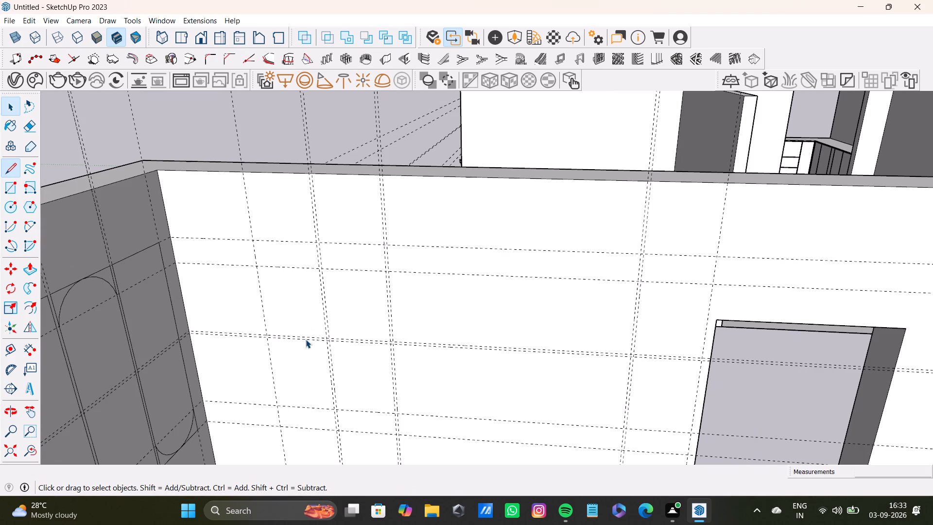
# Draw a 3' 4 1/8" by 1' rectangle on the guides for the tall shutter panel nearest the corner.
pyautogui.write('r')
pyautogui.scroll(3, 256, 228)
pyautogui.click(252, 244)
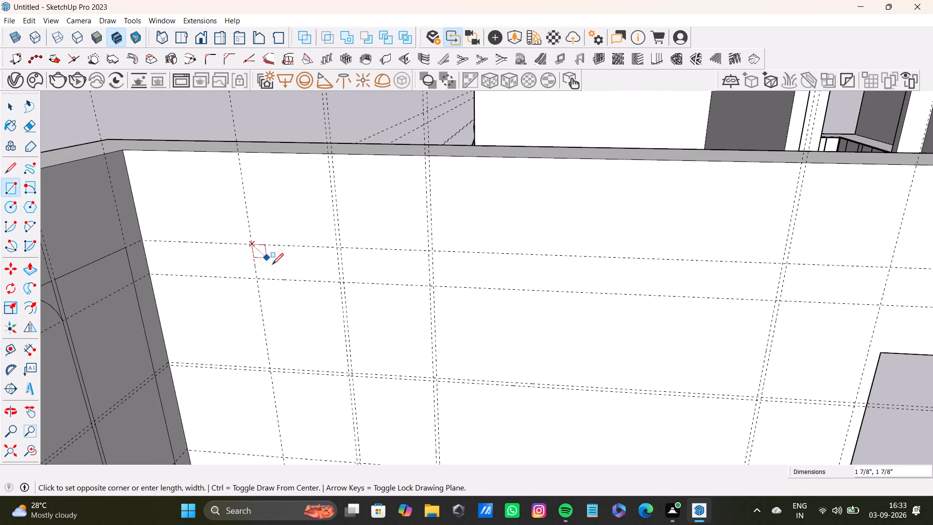
pyautogui.scroll(-4, 328, 326)
pyautogui.keyDown('shift'); pyautogui.moveTo(336, 369); pyautogui.dragTo(327, 269, button='middle'); pyautogui.keyUp('shift')
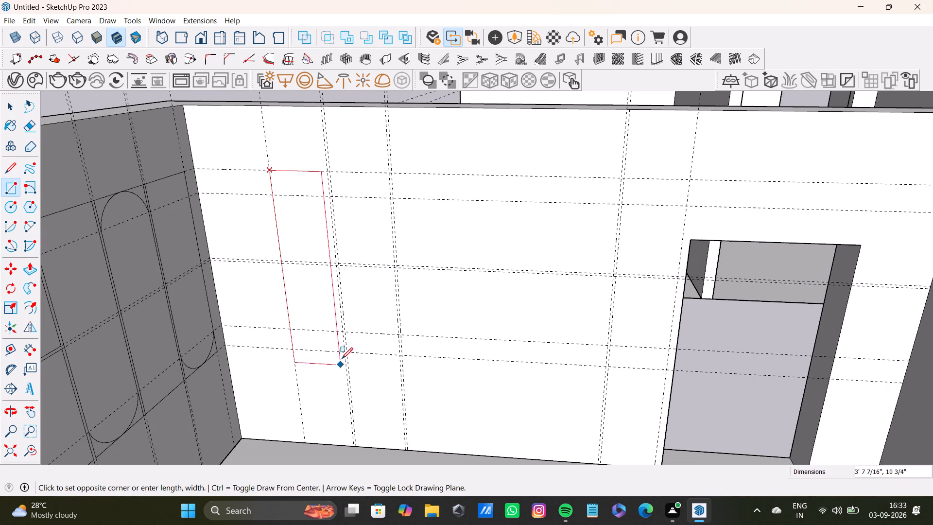
pyautogui.scroll(6, 344, 351)
pyautogui.click(344, 354)
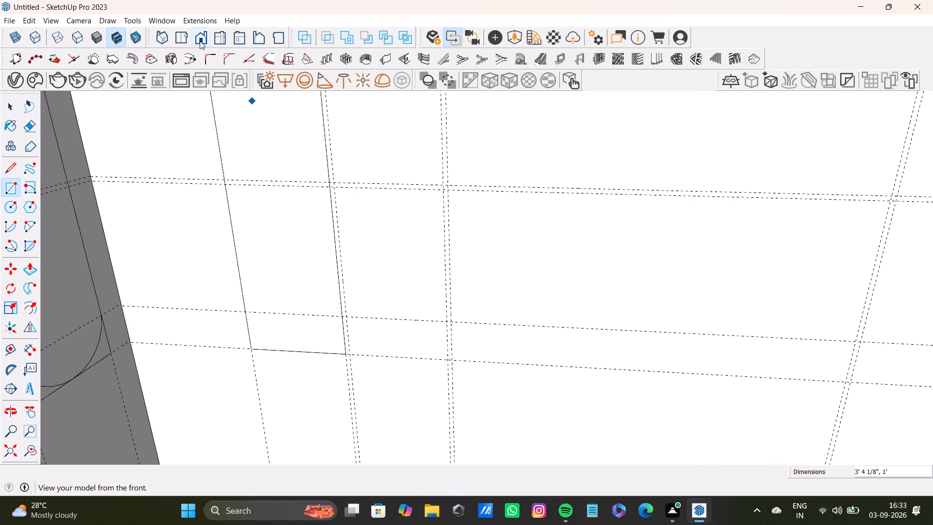
# Draw a second 3' 4 1/8" by 1' tall panel rectangle beside the first, across the 0.5" gap.
pyautogui.scroll(-8, 238, 134)
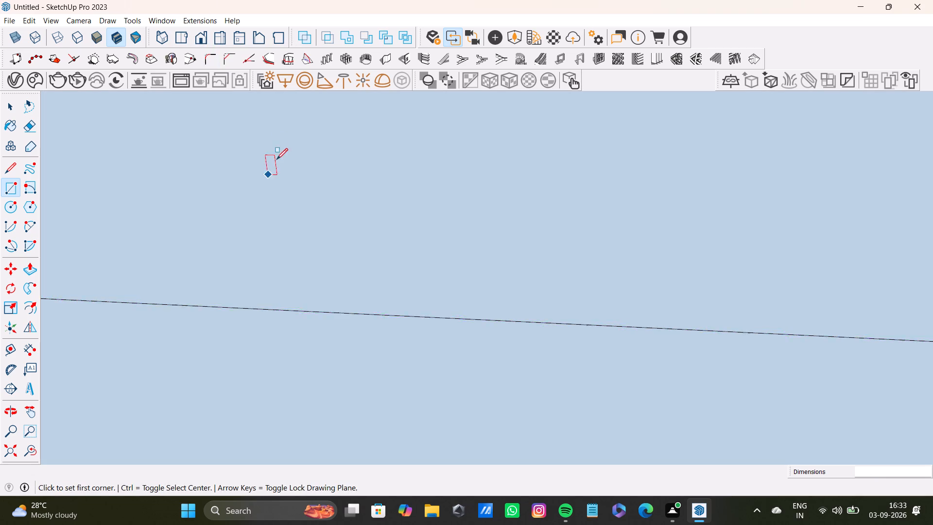
pyautogui.keyDown('shift'); pyautogui.moveTo(276, 145); pyautogui.dragTo(285, 201, button='middle'); pyautogui.keyUp('shift')
pyautogui.click(36, 453)
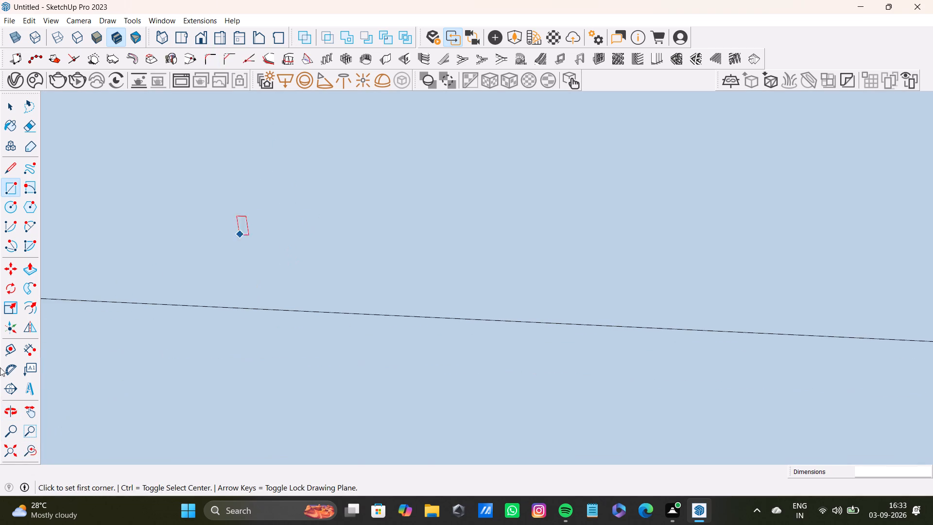
pyautogui.click(12, 455)
pyautogui.keyDown('shift'); pyautogui.moveTo(264, 217); pyautogui.dragTo(269, 410, button='middle'); pyautogui.keyUp('shift')
pyautogui.scroll(1, 368, 327)
pyautogui.moveTo(368, 327); pyautogui.dragTo(364, 450, button='middle')
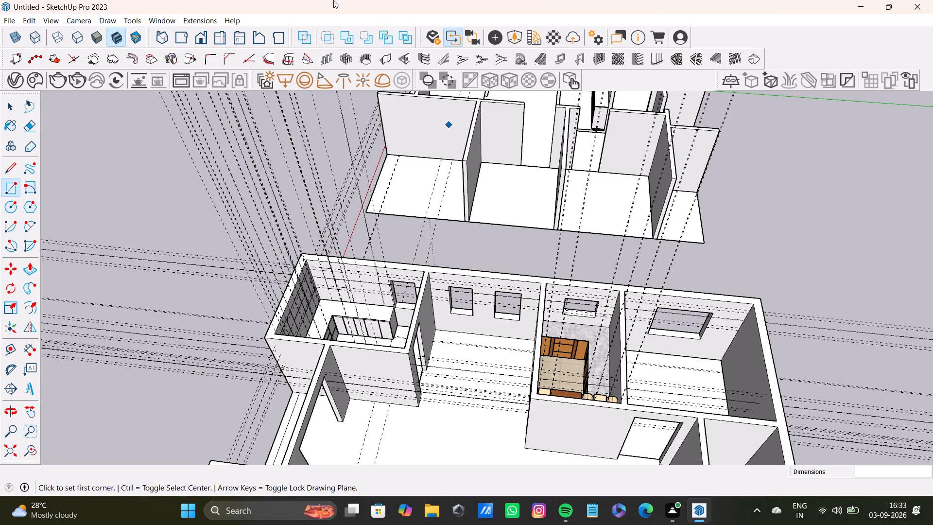
pyautogui.scroll(17, 293, 253)
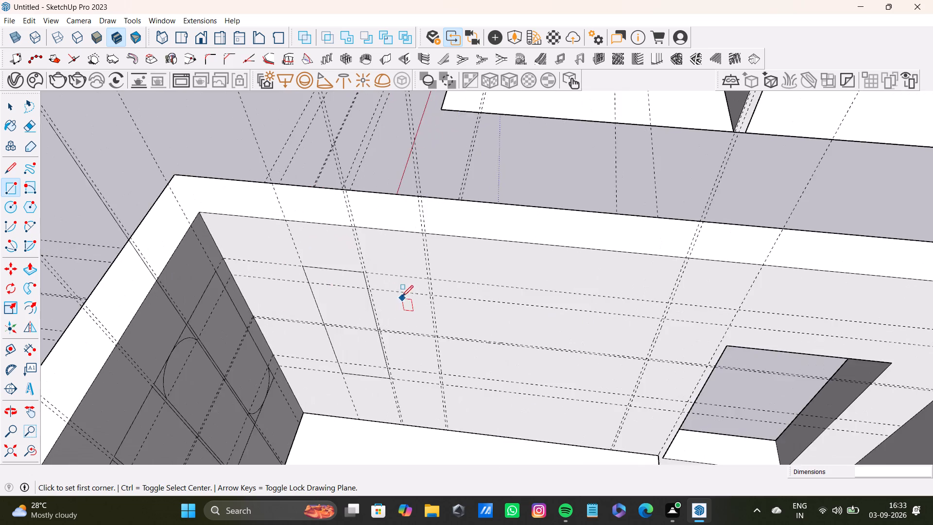
pyautogui.scroll(11, 402, 297)
pyautogui.scroll(4, 358, 261)
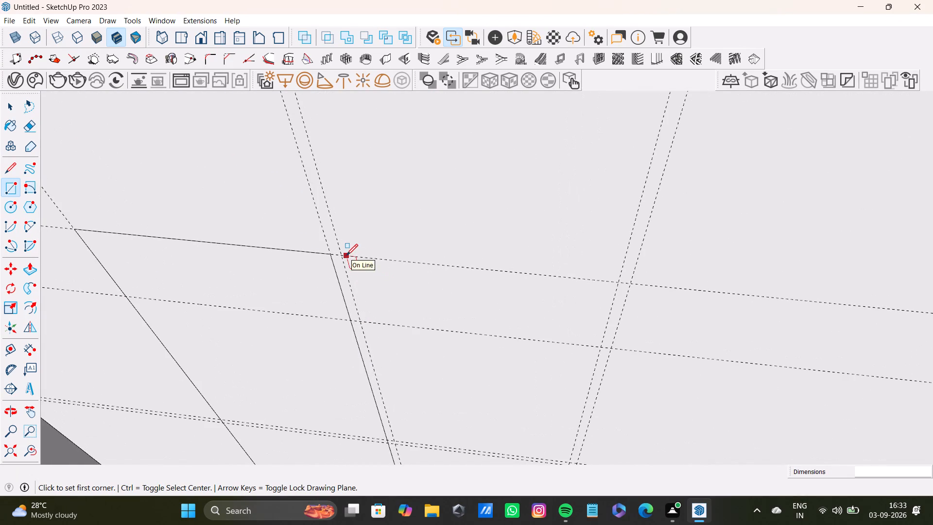
pyautogui.click(343, 255)
pyautogui.scroll(-4, 413, 342)
pyautogui.moveTo(506, 388); pyautogui.dragTo(428, 148, button='middle')
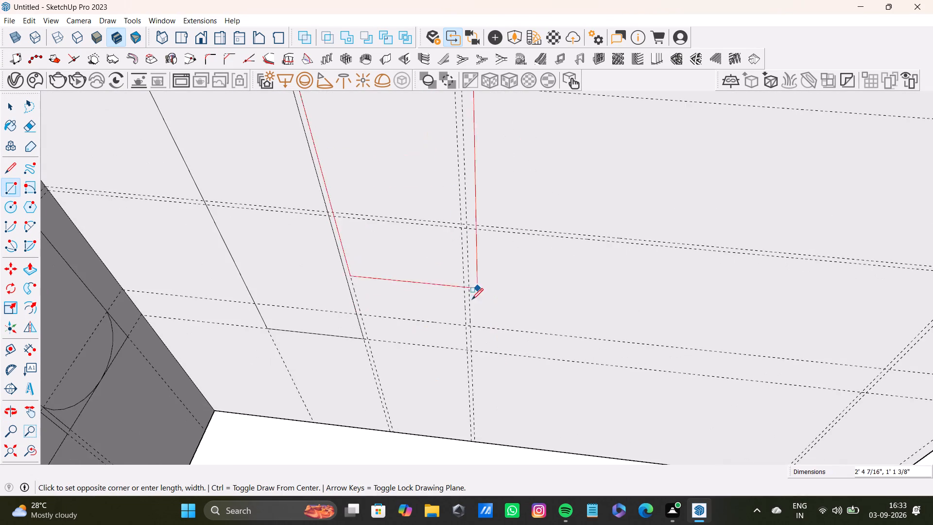
pyautogui.scroll(2, 469, 303)
pyautogui.scroll(3, 463, 348)
pyautogui.scroll(-1, 463, 349)
pyautogui.click(467, 361)
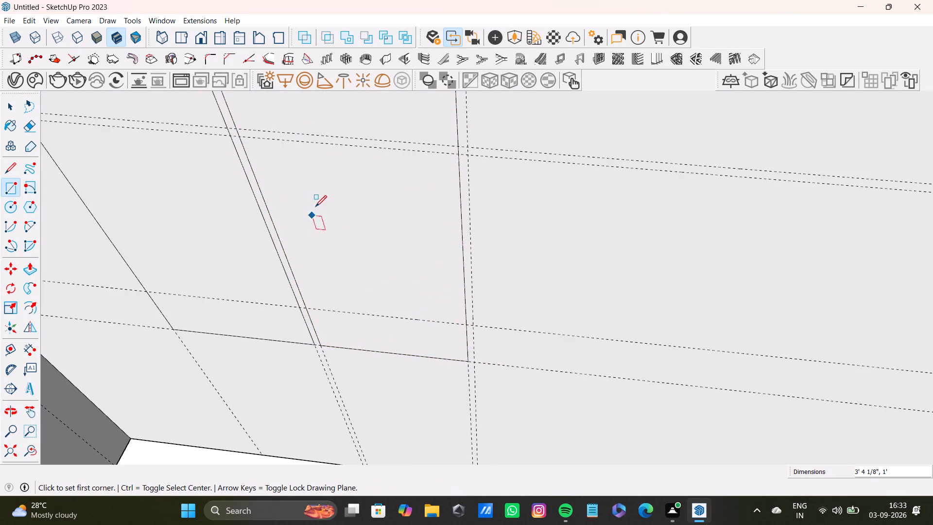
# Draw the upper wide panel rectangle, 3' 8 1/8" by 1' 7 3/16", from the upper guide down to the middle gap.
pyautogui.scroll(-11, 316, 206)
pyautogui.moveTo(332, 211); pyautogui.dragTo(299, 313, button='middle')
pyautogui.moveTo(358, 305); pyautogui.dragTo(383, 255, button='middle')
pyautogui.scroll(6, 349, 193)
pyautogui.click(287, 156)
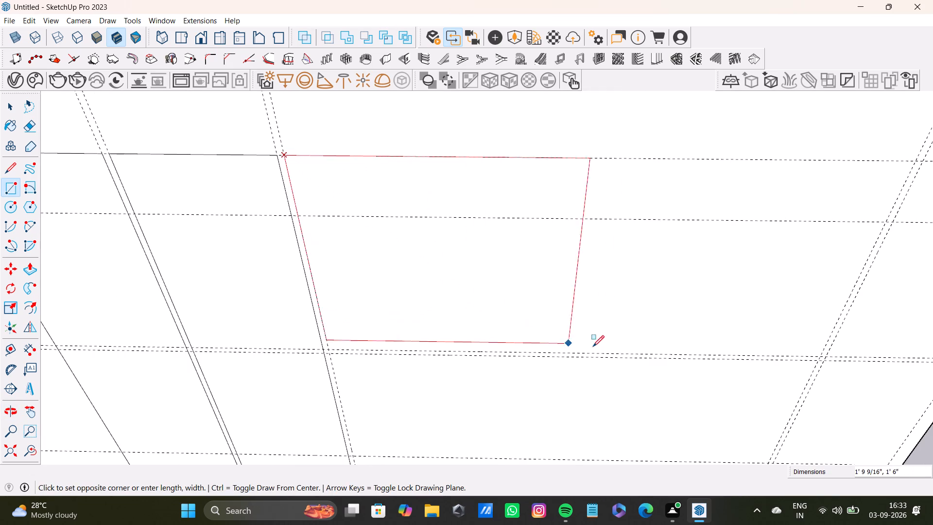
pyautogui.scroll(-1, 594, 347)
pyautogui.keyDown('shift'); pyautogui.moveTo(616, 337); pyautogui.dragTo(469, 312, button='middle'); pyautogui.keyUp('shift')
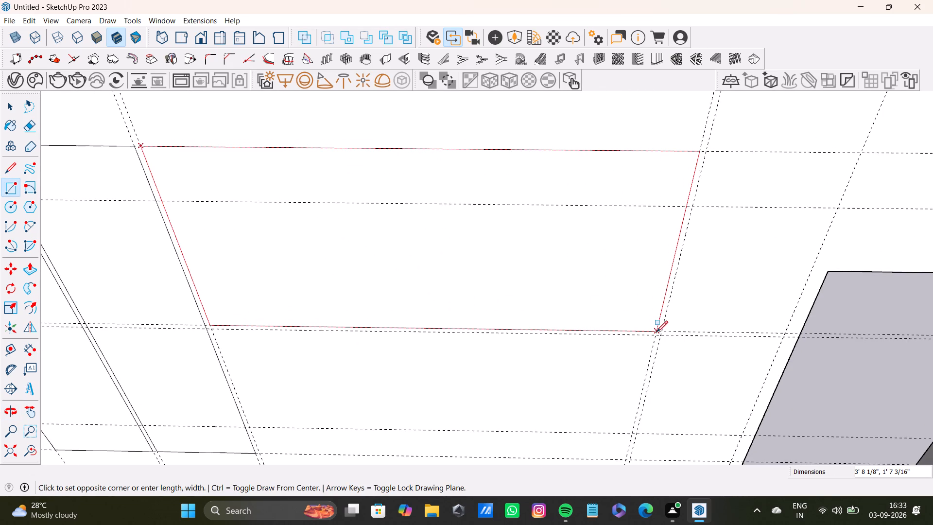
pyautogui.click(657, 332)
# Draw the lower wide panel rectangle, 3' 8 1/8" by 1' 8 7/16", from the middle gap down to the lowest guide.
pyautogui.scroll(-3, 587, 348)
pyautogui.keyDown('shift'); pyautogui.moveTo(583, 357); pyautogui.dragTo(564, 267, button='middle'); pyautogui.keyUp('shift')
pyautogui.keyDown('shift'); pyautogui.scroll(7, 564, 268); pyautogui.keyUp('shift')
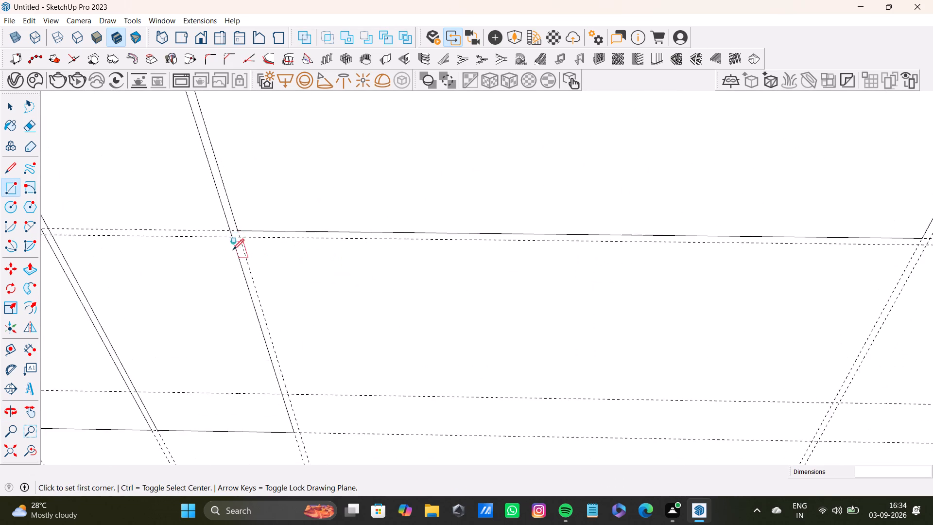
pyautogui.keyDown('shift'); pyautogui.scroll(4, 233, 250); pyautogui.keyUp('shift')
pyautogui.click(243, 232)
pyautogui.scroll(-3, 477, 342)
pyautogui.keyDown('shift'); pyautogui.moveTo(615, 363); pyautogui.dragTo(602, 338, button='middle'); pyautogui.keyUp('shift')
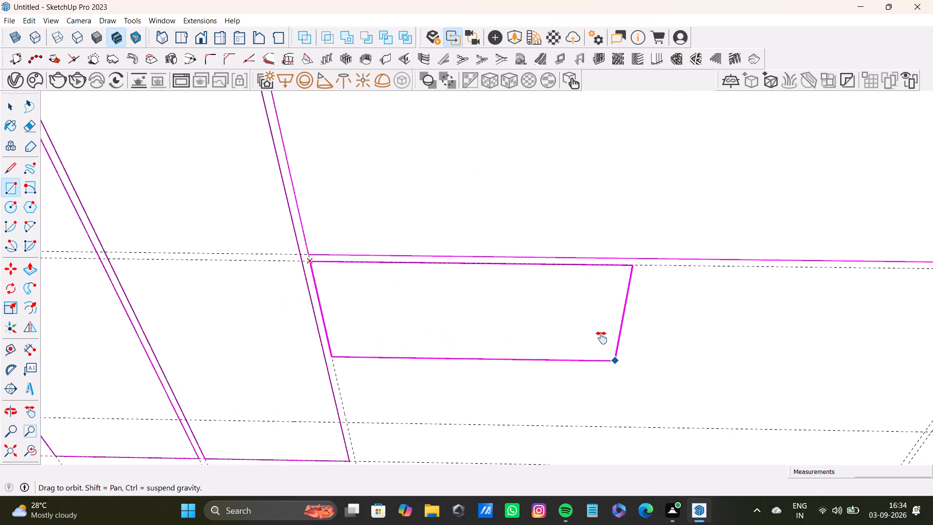
pyautogui.keyDown('shift'); pyautogui.moveTo(602, 338); pyautogui.dragTo(510, 233, button='middle'); pyautogui.keyUp('shift')
pyautogui.click(810, 359)
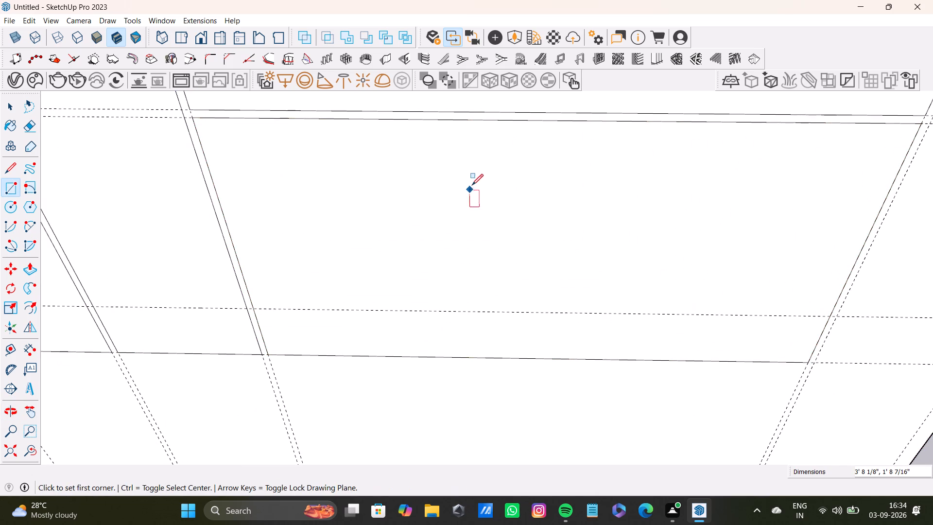
# Draw a 3' 4 1/8" by 1' rectangle on the guides for the tall panel between the wide panels and the opening.
pyautogui.scroll(-4, 472, 185)
pyautogui.moveTo(436, 133); pyautogui.dragTo(140, 271, button='middle')
pyautogui.scroll(6, 448, 145)
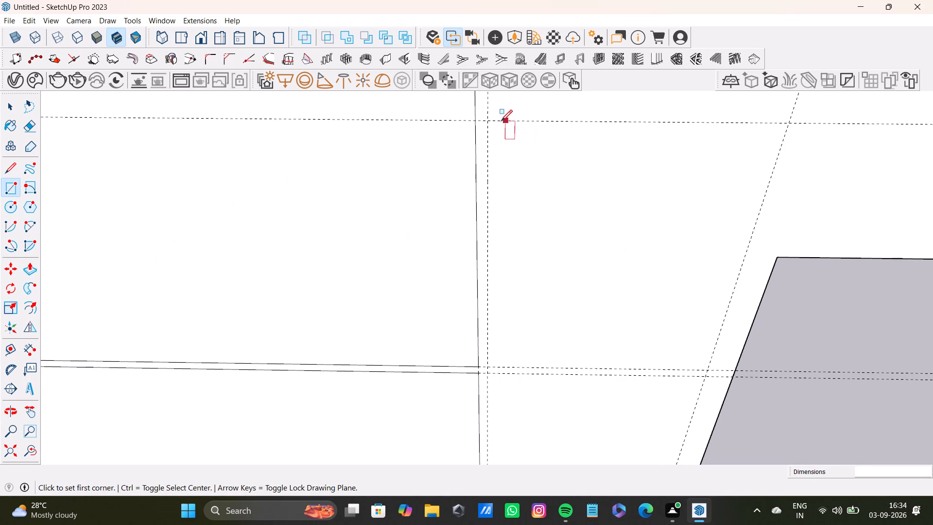
pyautogui.scroll(-15, 486, 130)
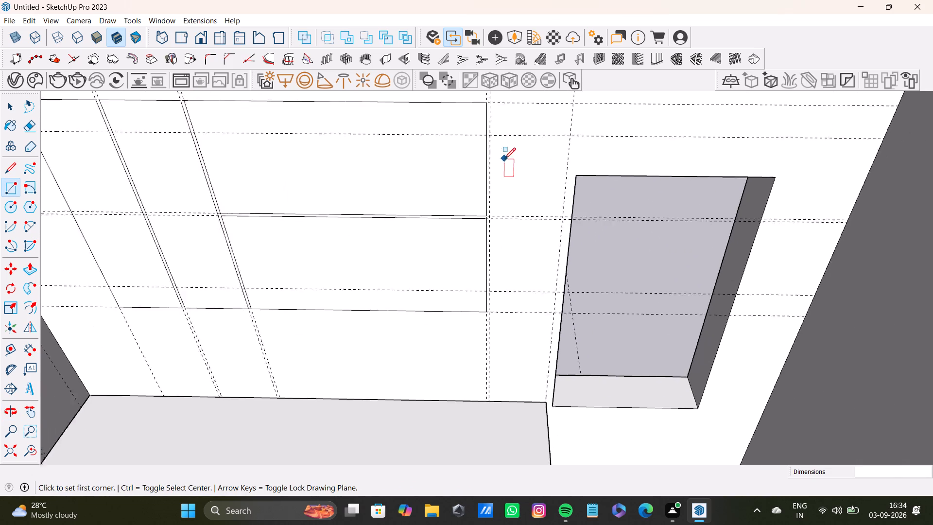
pyautogui.keyDown('shift'); pyautogui.moveTo(504, 159); pyautogui.dragTo(495, 239, button='middle'); pyautogui.keyUp('shift')
pyautogui.scroll(11, 500, 226)
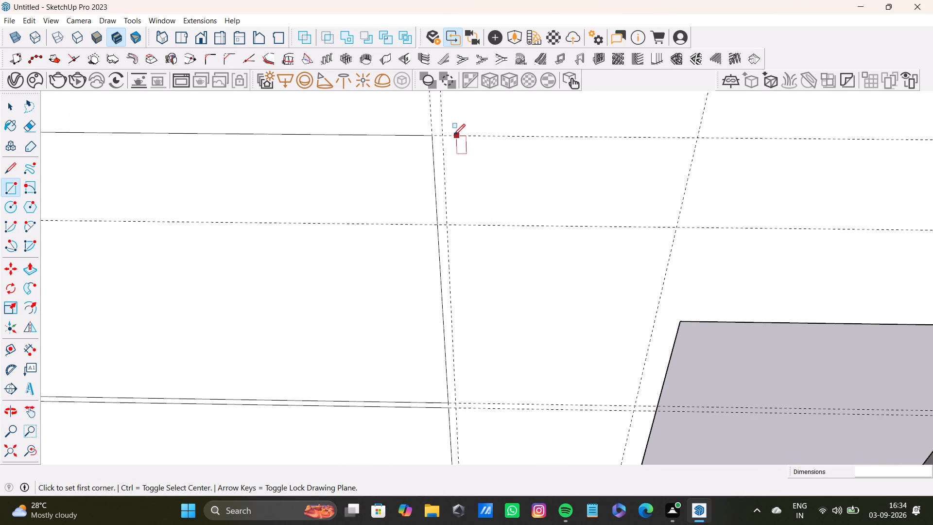
pyautogui.click(443, 137)
pyautogui.scroll(-3, 623, 276)
pyautogui.keyDown('shift'); pyautogui.moveTo(617, 325); pyautogui.dragTo(582, 203, button='middle'); pyautogui.keyUp('shift')
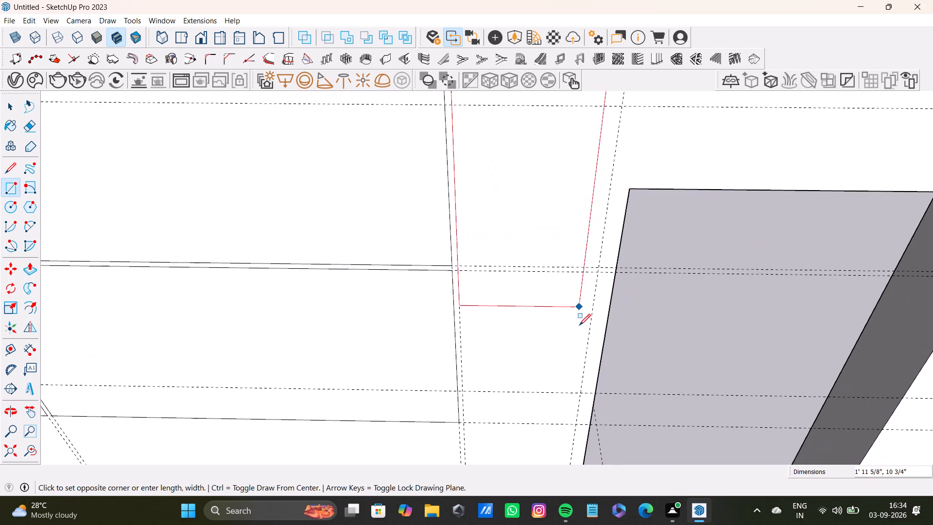
pyautogui.keyDown('shift'); pyautogui.moveTo(580, 355); pyautogui.dragTo(569, 257, button='middle'); pyautogui.keyUp('shift')
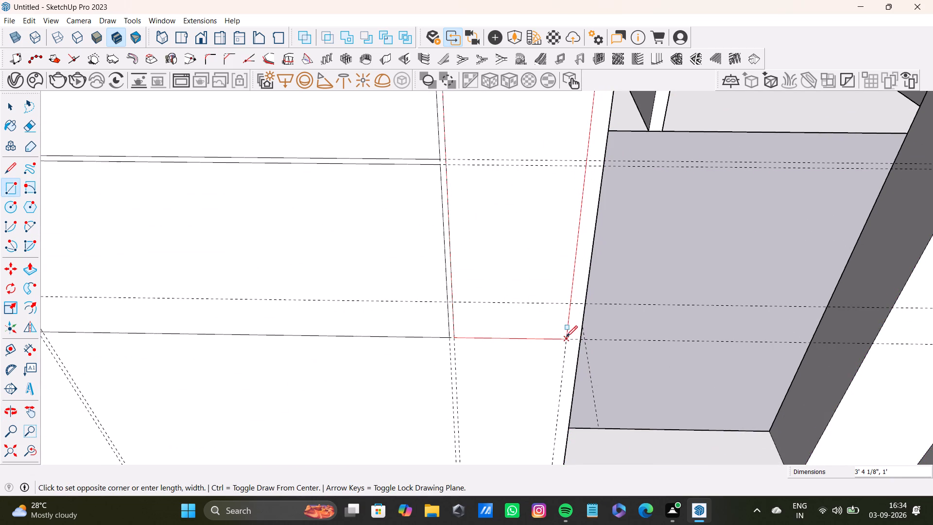
pyautogui.click(566, 337)
# Draw a 2-point arc across the 1' width at the top of the corner tall panel, with a bulge of about 5 1/16".
pyautogui.scroll(-7, 346, 230)
pyautogui.keyDown('shift'); pyautogui.moveTo(357, 229); pyautogui.dragTo(538, 319, button='middle'); pyautogui.keyUp('shift')
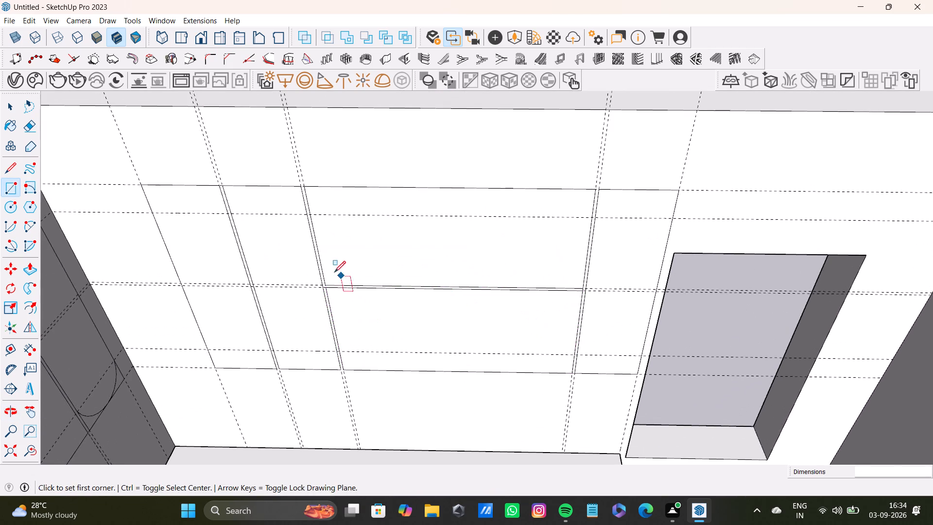
pyautogui.keyDown('shift'); pyautogui.moveTo(341, 257); pyautogui.dragTo(477, 265, button='middle'); pyautogui.keyUp('shift')
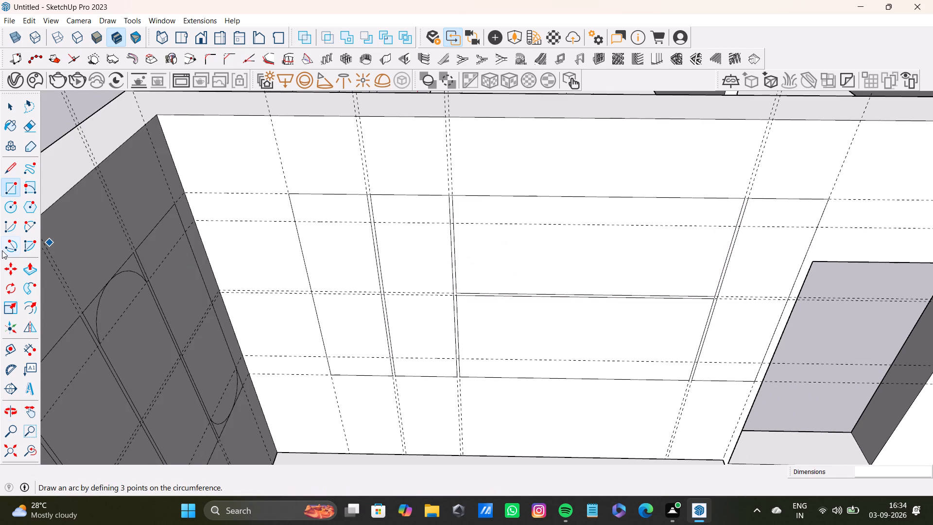
pyautogui.click(24, 224)
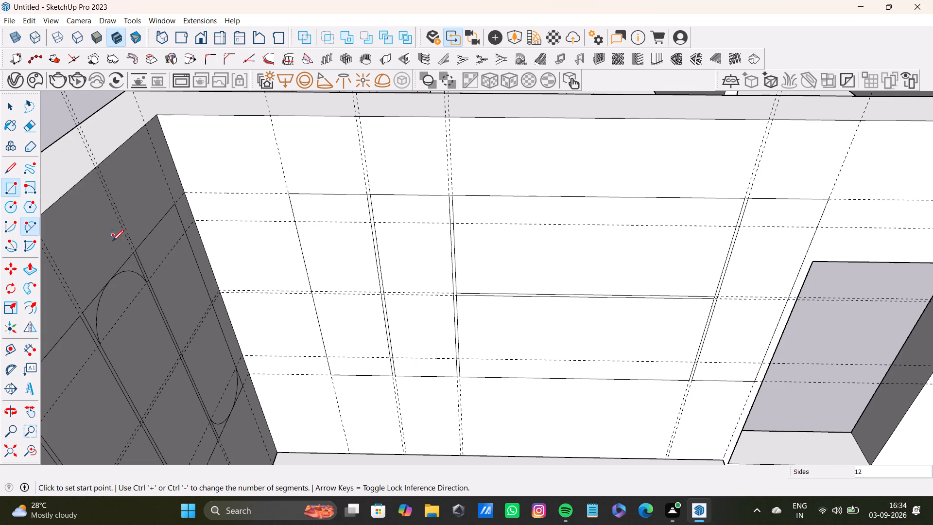
pyautogui.scroll(7, 316, 228)
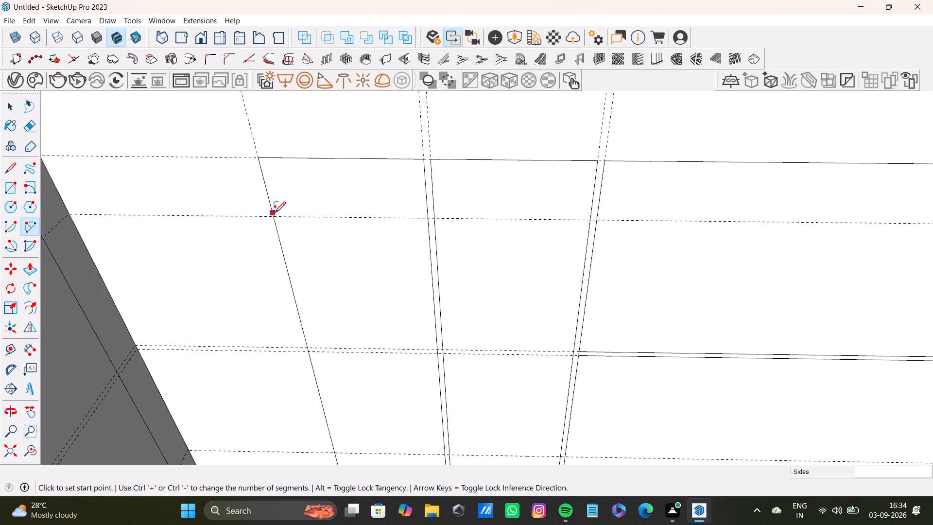
pyautogui.click(275, 215)
pyautogui.click(425, 217)
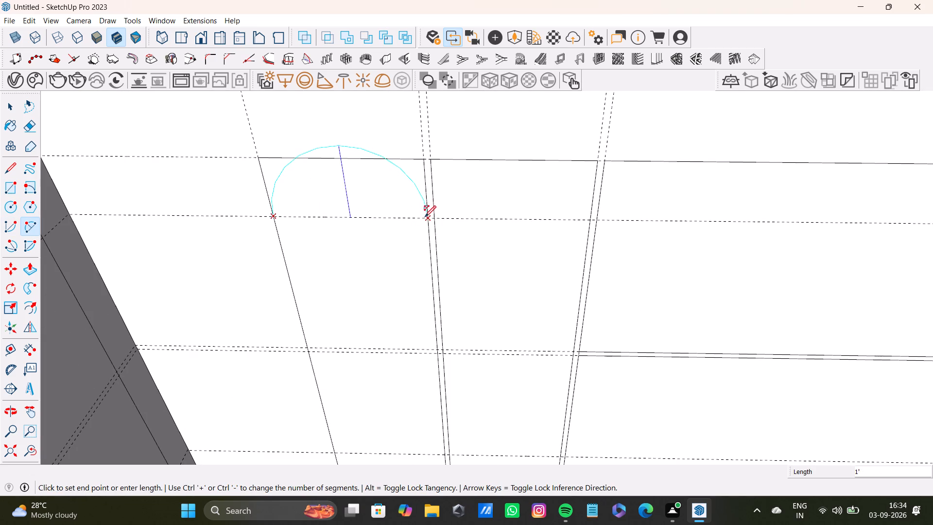
pyautogui.click(343, 162)
# Draw a downward arc across the bottom of the second tall panel, reaching the panel's lower edge.
pyautogui.scroll(-2, 344, 290)
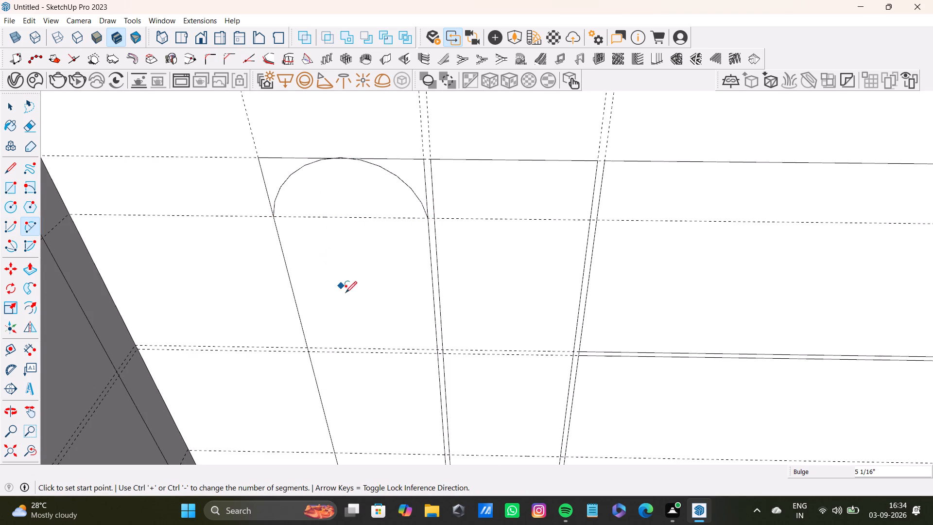
pyautogui.scroll(-1, 346, 293)
pyautogui.scroll(-3, 403, 337)
pyautogui.moveTo(405, 337); pyautogui.dragTo(427, 365, button='middle')
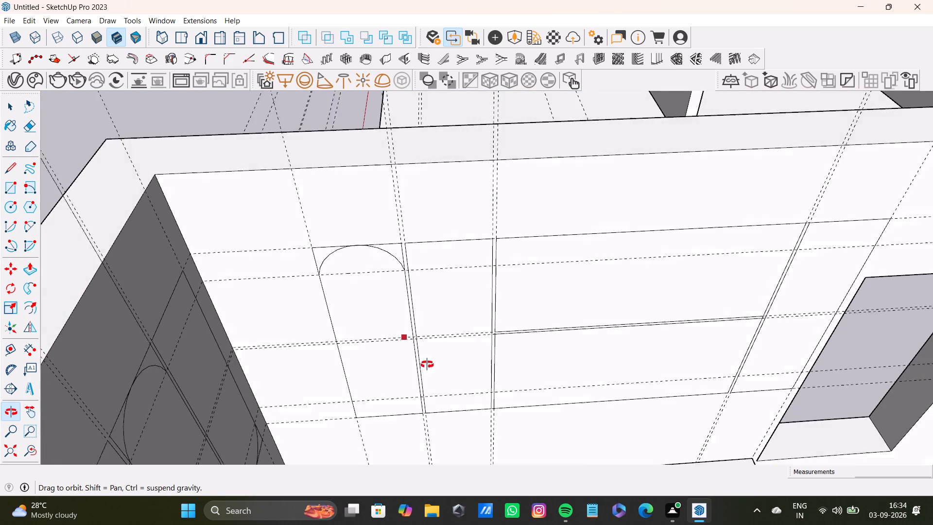
pyautogui.moveTo(427, 365); pyautogui.dragTo(428, 365, button='middle')
pyautogui.scroll(11, 428, 393)
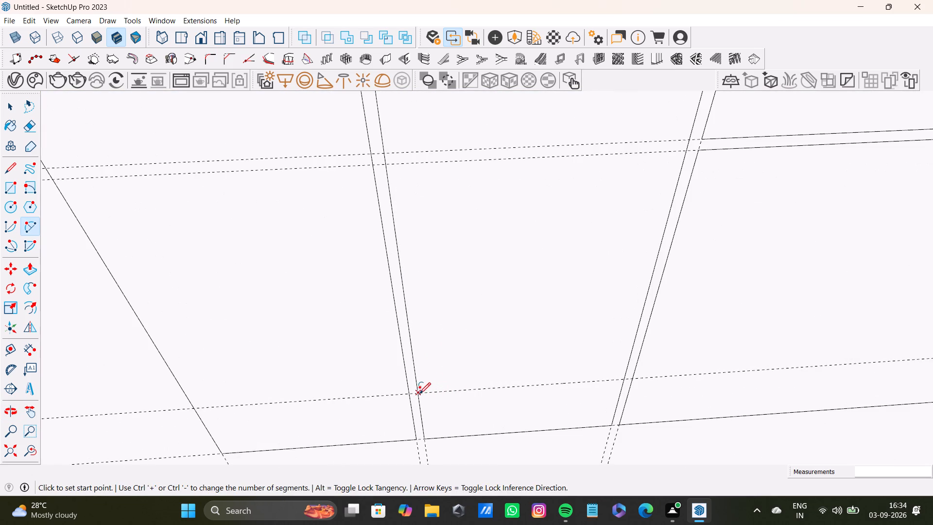
pyautogui.click(419, 394)
pyautogui.click(623, 379)
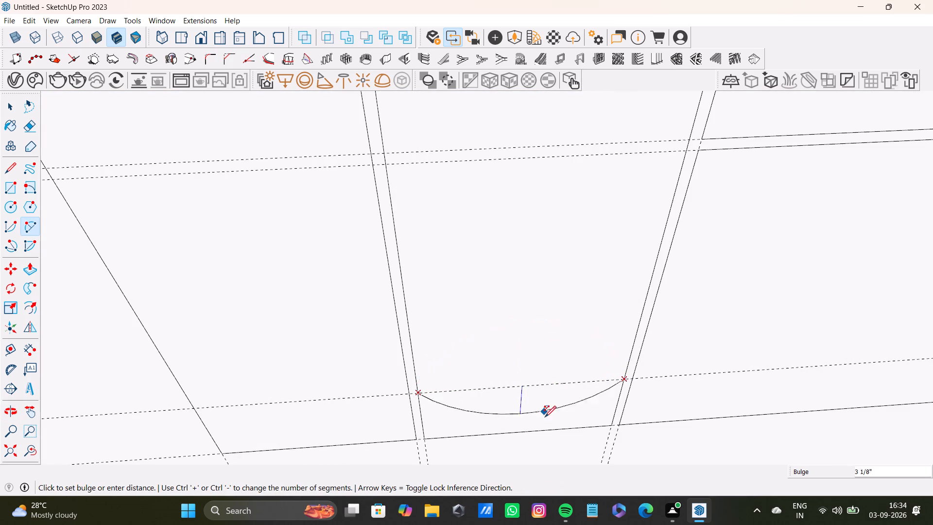
pyautogui.click(547, 432)
# Draw an arc across the top of the tall panel beside the opening, with a bulge of about 5".
pyautogui.scroll(-17, 457, 385)
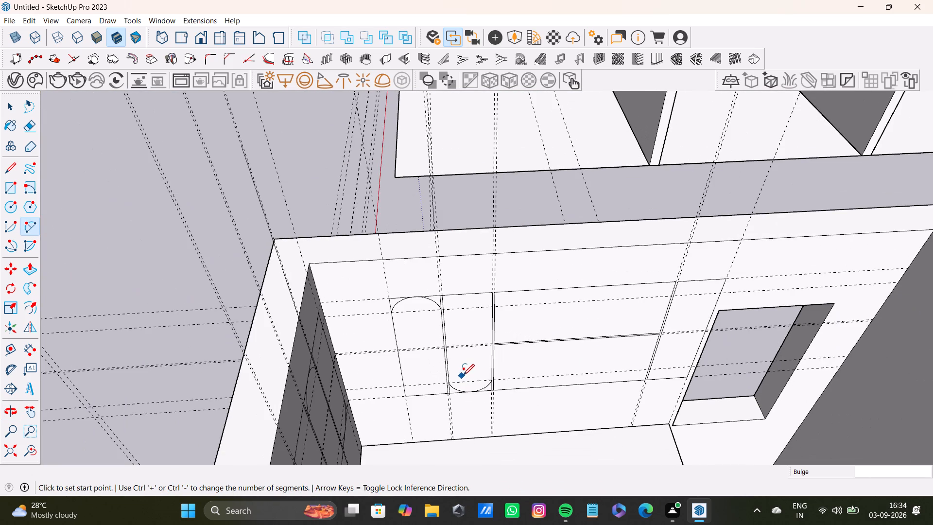
pyautogui.keyDown('shift'); pyautogui.moveTo(470, 371); pyautogui.dragTo(188, 294, button='middle'); pyautogui.keyUp('shift')
pyautogui.scroll(4, 397, 276)
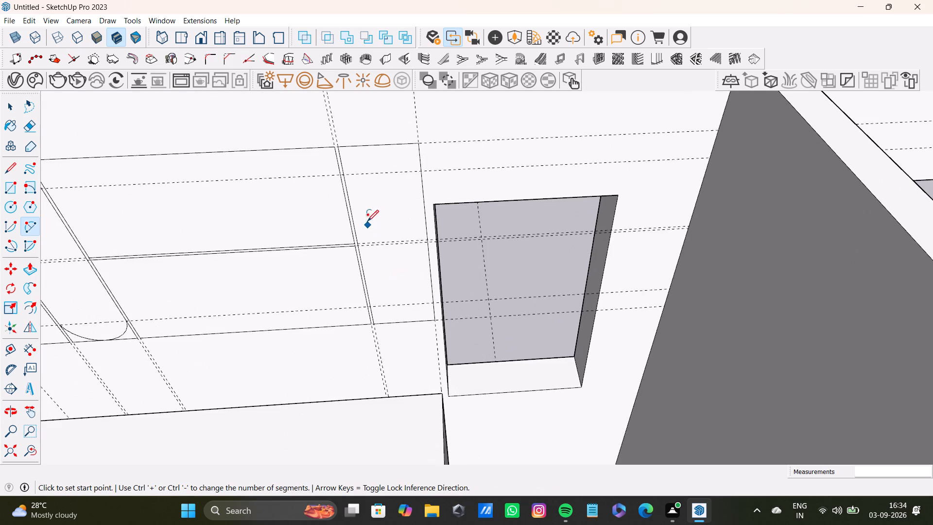
pyautogui.keyDown('shift'); pyautogui.moveTo(369, 213); pyautogui.dragTo(479, 271, button='middle'); pyautogui.keyUp('shift')
pyautogui.scroll(3, 443, 231)
pyautogui.click(469, 239)
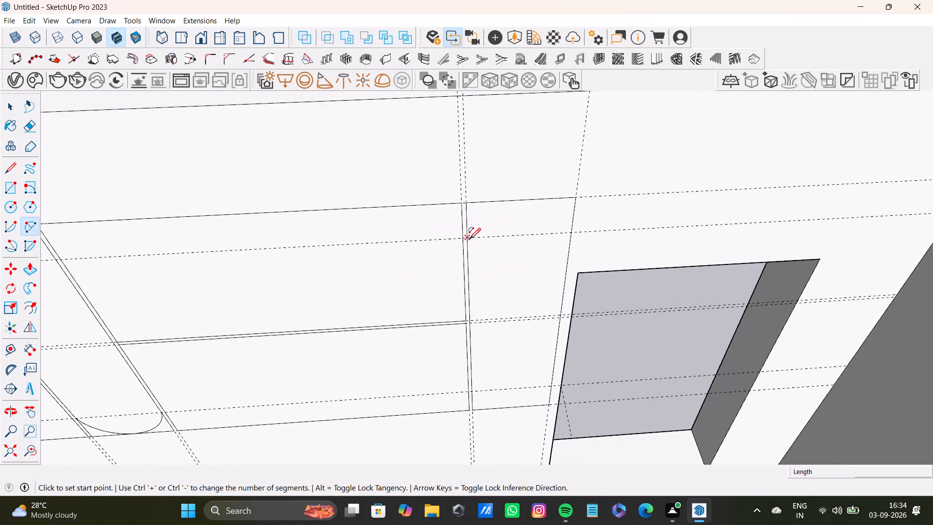
pyautogui.click(569, 228)
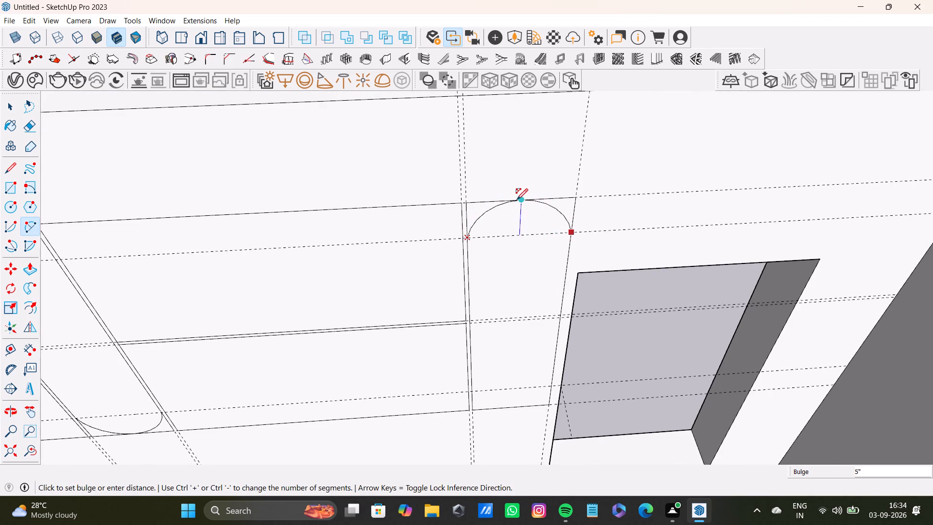
pyautogui.click(517, 200)
pyautogui.press('space')
# Extrude the two adjacent tall arc-ended panels nearest the doorway on the neighbouring wall to a depth of about 10 1/16".
pyautogui.scroll(-7, 437, 230)
pyautogui.keyDown('shift'); pyautogui.moveTo(432, 245); pyautogui.dragTo(622, 244, button='middle'); pyautogui.keyUp('shift')
pyautogui.moveTo(677, 266); pyautogui.dragTo(554, 371, button='middle')
pyautogui.moveTo(592, 371); pyautogui.dragTo(496, 373, button='middle')
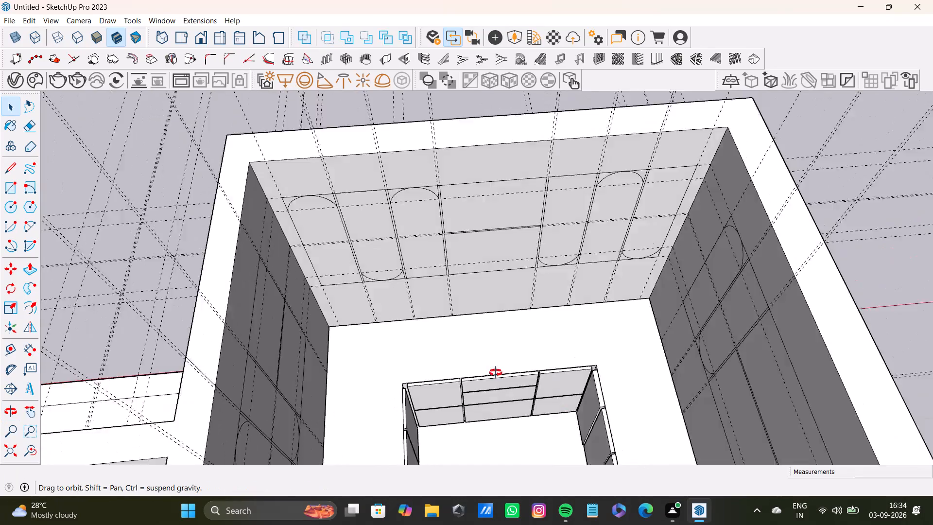
pyautogui.moveTo(496, 373); pyautogui.dragTo(460, 234, button='middle')
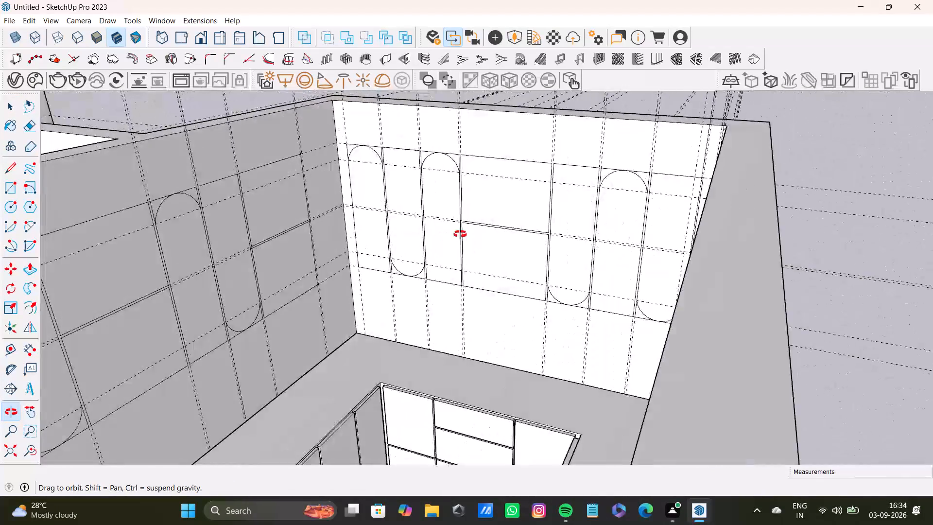
pyautogui.moveTo(460, 234); pyautogui.dragTo(336, 254, button='middle')
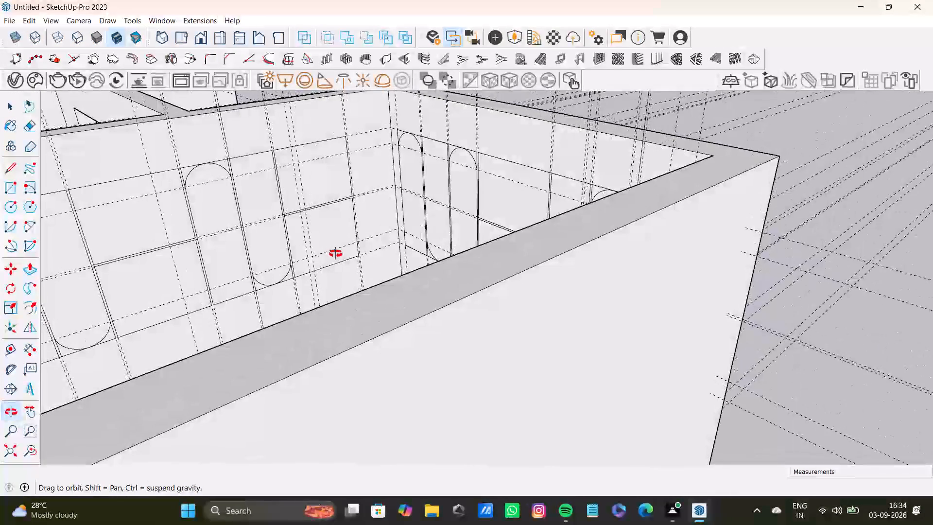
pyautogui.moveTo(336, 254); pyautogui.dragTo(310, 343, button='middle')
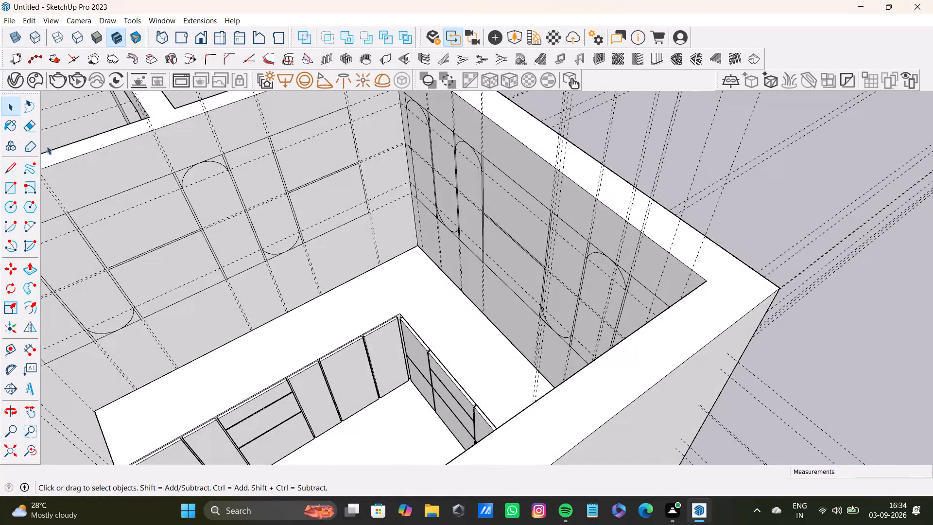
pyautogui.scroll(-3, 117, 177)
pyautogui.keyDown('shift'); pyautogui.moveTo(195, 278); pyautogui.dragTo(496, 328, button='middle'); pyautogui.keyUp('shift')
pyautogui.scroll(3, 490, 338)
pyautogui.moveTo(454, 332); pyautogui.dragTo(315, 363, button='middle')
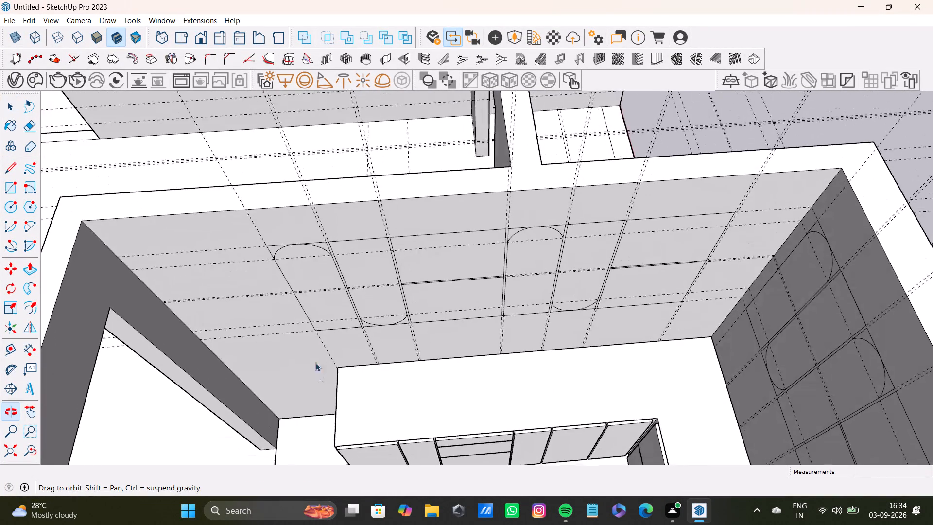
pyautogui.moveTo(315, 363); pyautogui.dragTo(320, 376, button='middle')
pyautogui.click(316, 275)
pyautogui.press('p')
pyautogui.moveTo(316, 275); pyautogui.dragTo(315, 293)
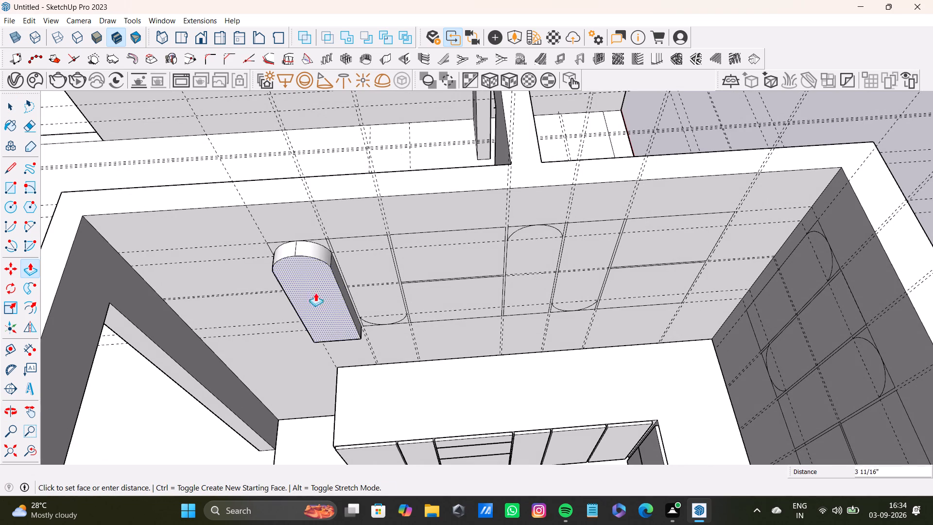
pyautogui.moveTo(315, 293); pyautogui.dragTo(307, 315)
pyautogui.press('space')
pyautogui.click(366, 262)
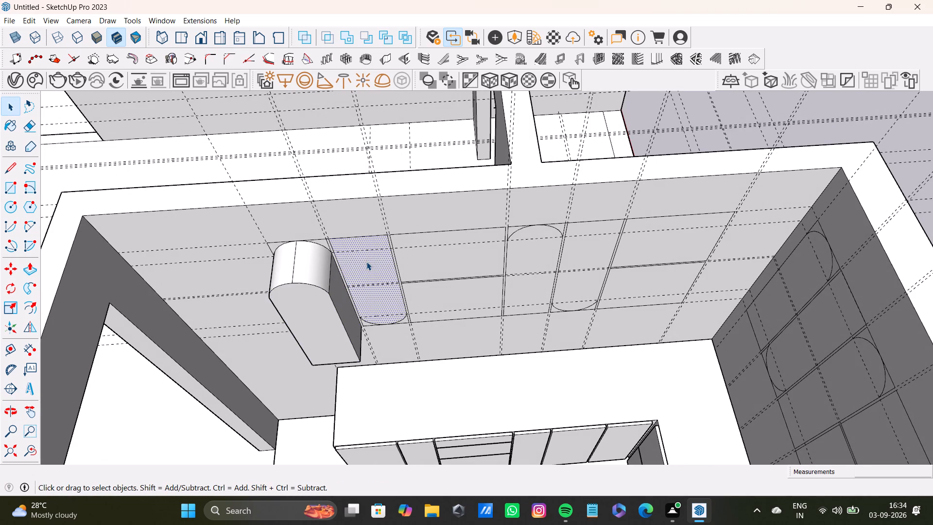
pyautogui.press('p')
pyautogui.moveTo(366, 262); pyautogui.dragTo(300, 296)
pyautogui.press('space')
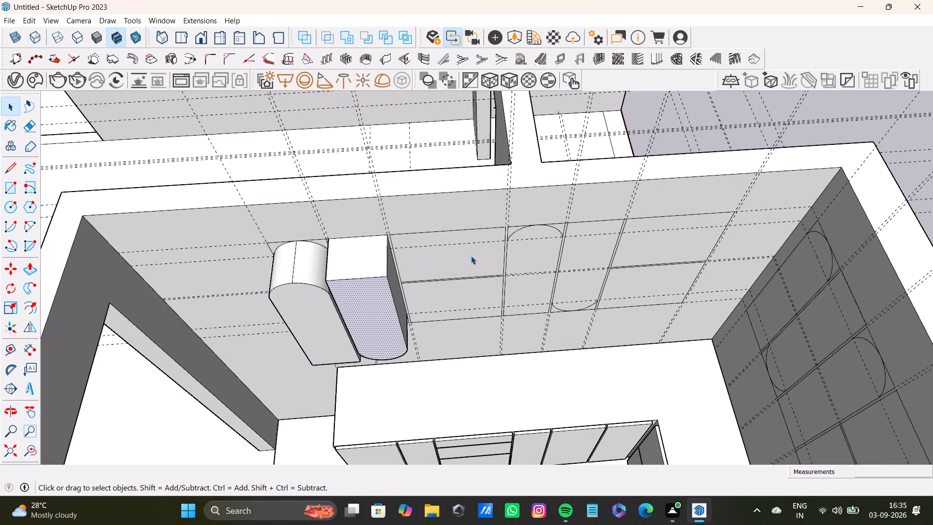
# Extrude the upper and lower wide panels between the two pairs of tall panels to the same 10 1/16" depth.
pyautogui.click(471, 256)
pyautogui.press('p')
pyautogui.moveTo(471, 256); pyautogui.dragTo(369, 287)
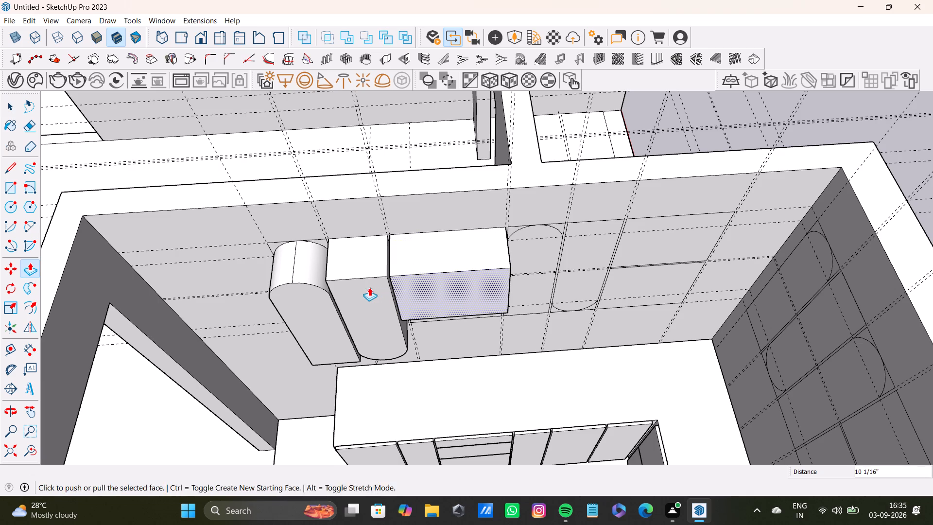
pyautogui.press('space')
pyautogui.moveTo(458, 324); pyautogui.dragTo(439, 250, button='middle')
pyautogui.click(438, 307)
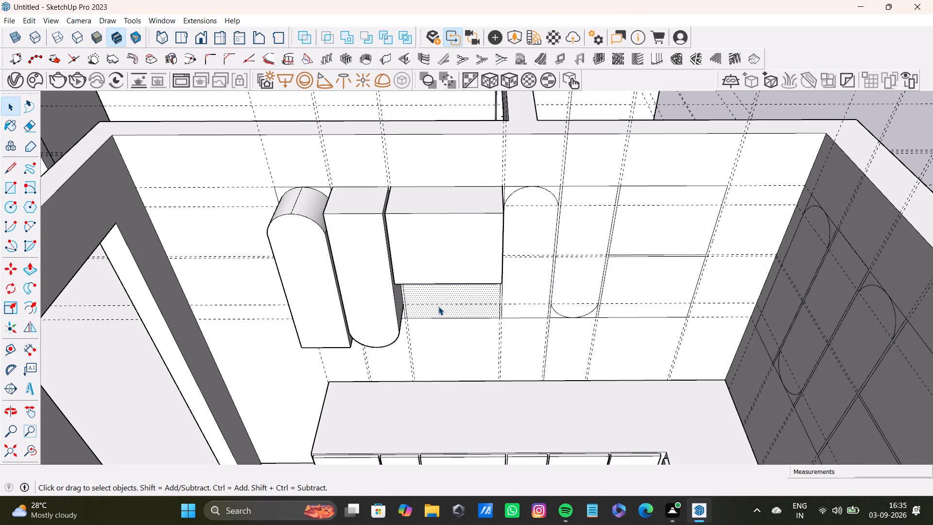
pyautogui.press('p')
pyautogui.moveTo(438, 306); pyautogui.dragTo(375, 319)
pyautogui.press('space')
# Extrude the second pair of tall arc-ended panels, beside the extruded wide panels, to the same 10 1/16" depth.
pyautogui.click(536, 232)
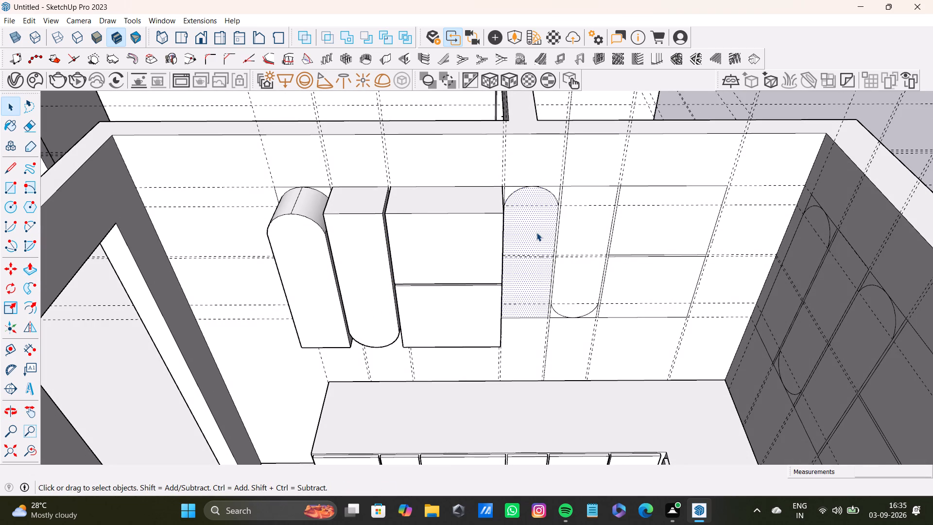
pyautogui.press('p')
pyautogui.moveTo(536, 232); pyautogui.dragTo(458, 249)
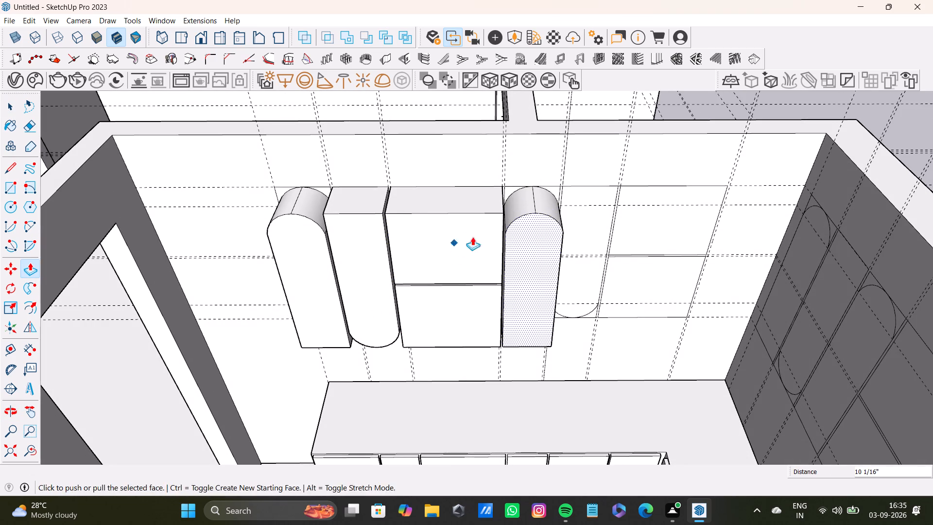
pyautogui.press('space')
pyautogui.click(590, 229)
pyautogui.press('p')
pyautogui.moveTo(590, 229); pyautogui.dragTo(524, 250)
pyautogui.press('space')
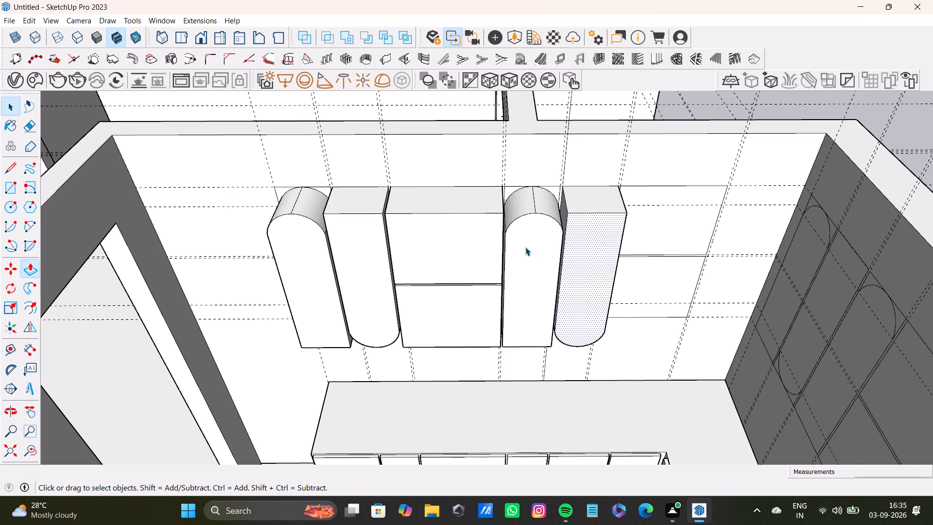
# Extrude the upper and lower wide panels at the far end of this wall's row to the same 10 1/16" depth.
pyautogui.click(674, 220)
pyautogui.press('p')
pyautogui.moveTo(674, 220); pyautogui.dragTo(611, 229)
pyautogui.press('space')
pyautogui.click(655, 304)
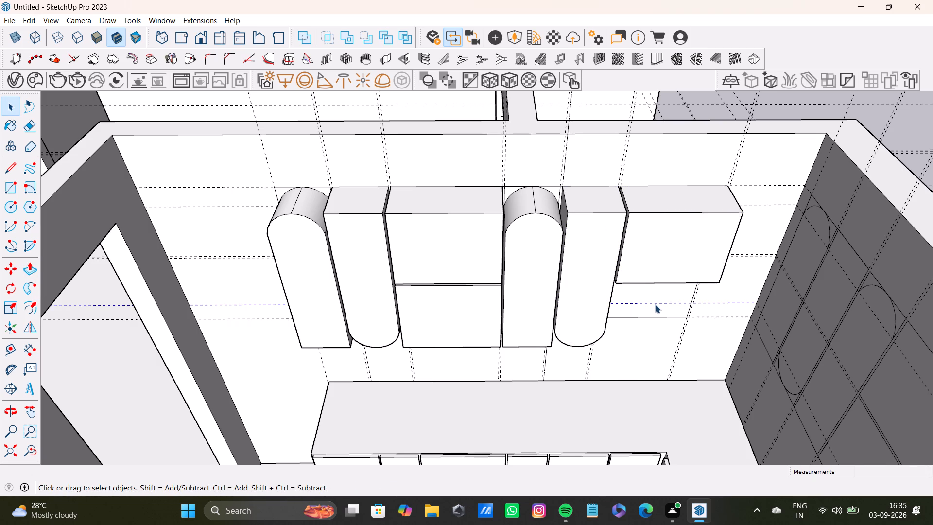
pyautogui.press('p')
pyautogui.moveTo(655, 304); pyautogui.dragTo(593, 320)
# Extrude the tall arc-topped panel nearest the corner on the adjoining back wall by about 10 3/4".
pyautogui.moveTo(571, 339); pyautogui.dragTo(618, 338, button='middle')
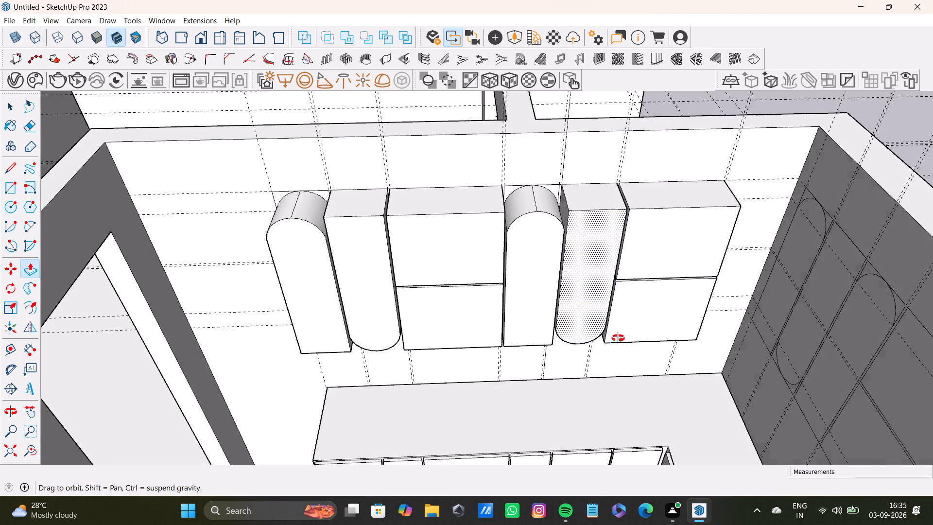
pyautogui.moveTo(618, 338); pyautogui.dragTo(728, 341, button='middle')
pyautogui.scroll(-3, 693, 293)
pyautogui.moveTo(621, 267); pyautogui.dragTo(728, 330, button='middle')
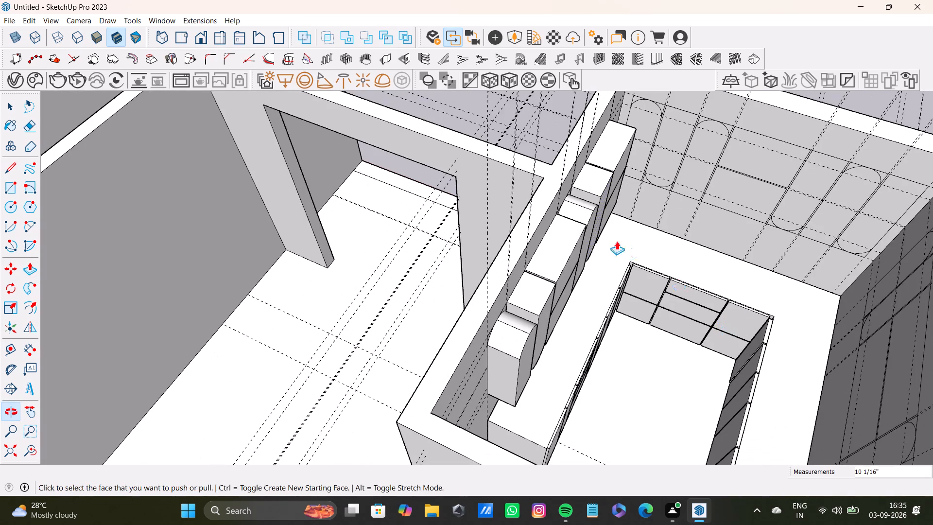
pyautogui.keyDown('shift'); pyautogui.moveTo(606, 193); pyautogui.dragTo(373, 310, button='middle'); pyautogui.keyUp('shift')
pyautogui.scroll(1, 376, 303)
pyautogui.moveTo(420, 284); pyautogui.dragTo(493, 280, button='middle')
pyautogui.scroll(6, 433, 223)
pyautogui.moveTo(435, 223); pyautogui.dragTo(447, 192, button='middle')
pyautogui.moveTo(431, 214); pyautogui.dragTo(428, 222)
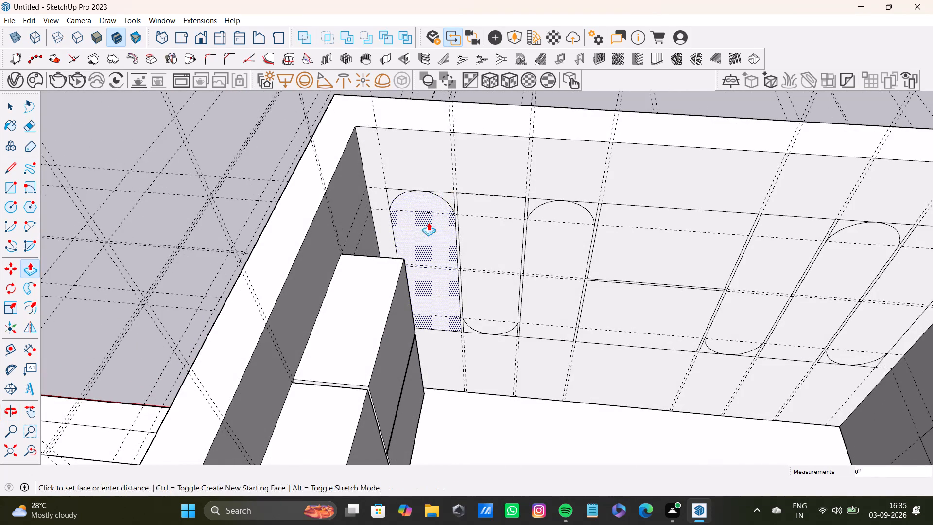
pyautogui.moveTo(428, 222); pyautogui.dragTo(393, 248)
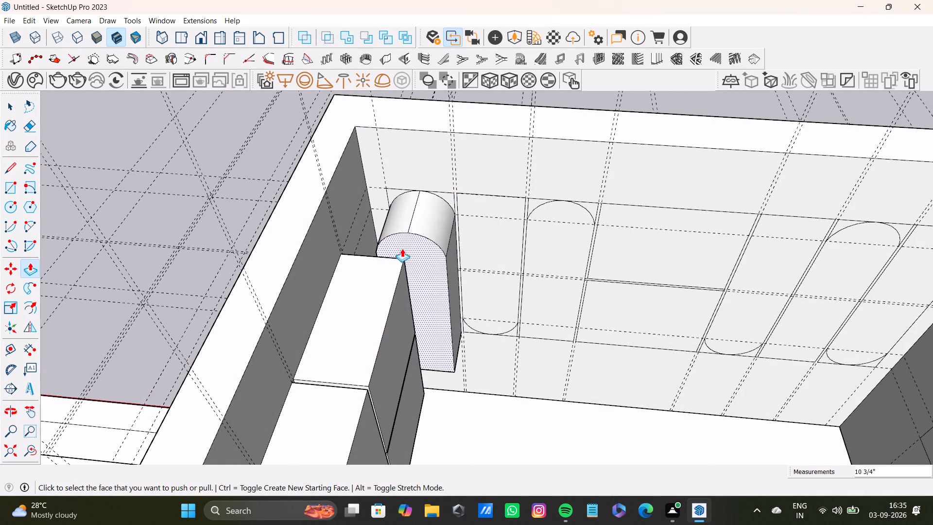
# Extrude the next two tall arc-ended panels on this wall, about 10 7/16" and 11 13/16" deep respectively.
pyautogui.moveTo(462, 258); pyautogui.dragTo(262, 139, button='middle')
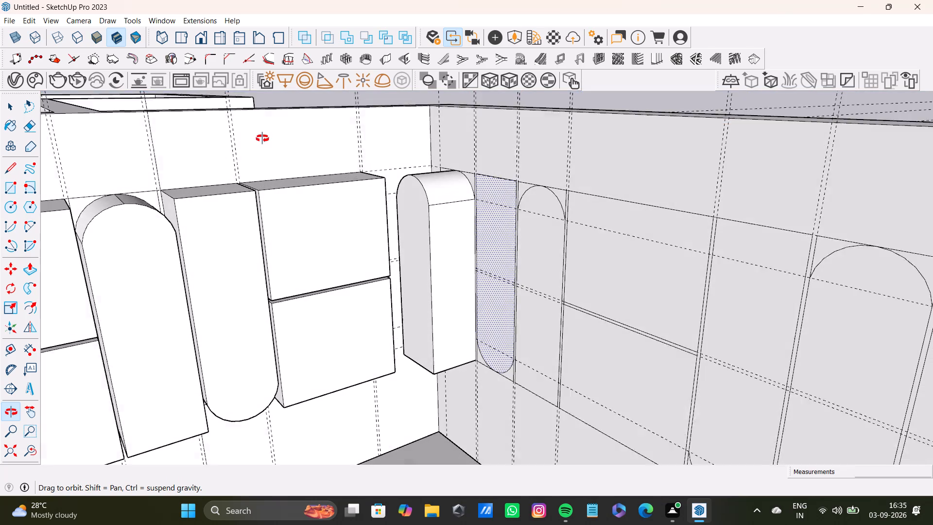
pyautogui.moveTo(262, 139); pyautogui.dragTo(261, 140, button='middle')
pyautogui.moveTo(496, 214); pyautogui.dragTo(446, 218)
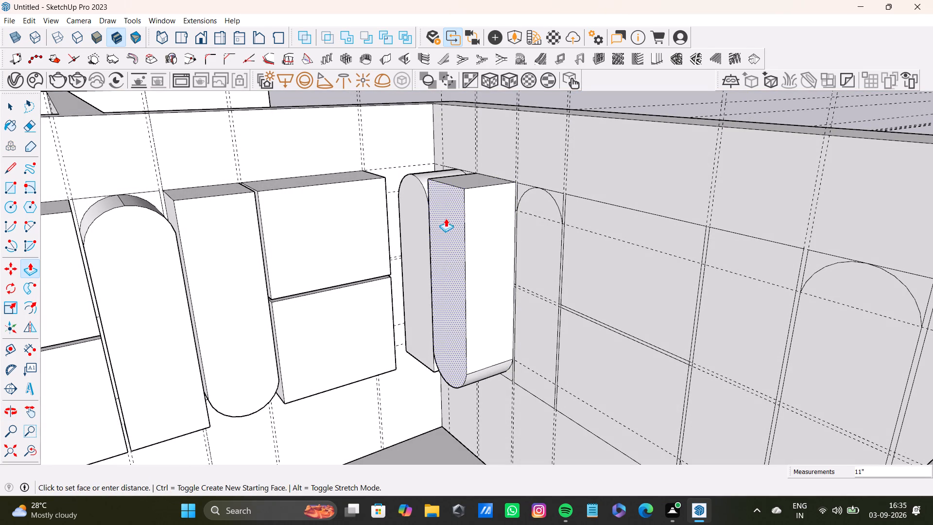
pyautogui.moveTo(446, 218); pyautogui.dragTo(448, 216)
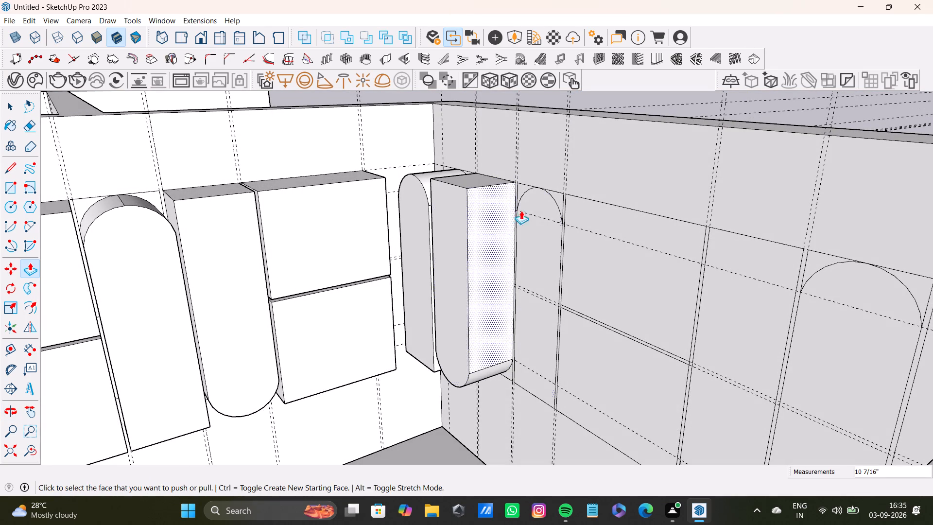
pyautogui.moveTo(532, 216); pyautogui.dragTo(479, 177)
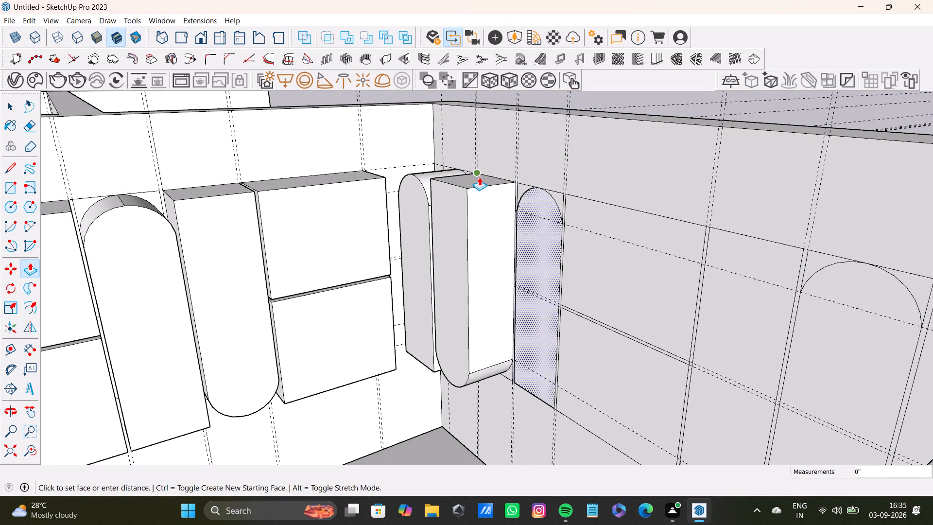
pyautogui.moveTo(479, 177); pyautogui.dragTo(470, 179)
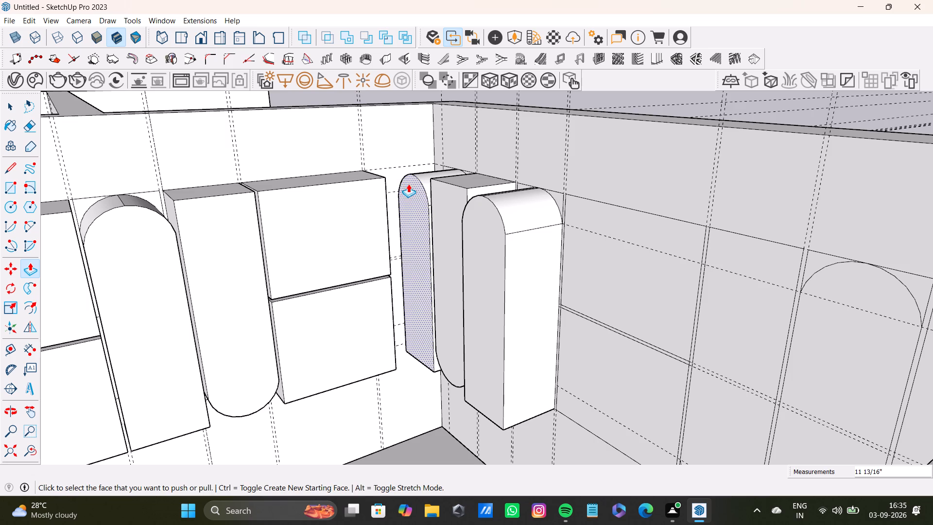
# Adjust the front faces of the three tall arc-ended panels beside the corner to a common depth of about 1' 1 3/8".
pyautogui.moveTo(408, 184); pyautogui.dragTo(396, 181)
pyautogui.moveTo(449, 197); pyautogui.dragTo(425, 178)
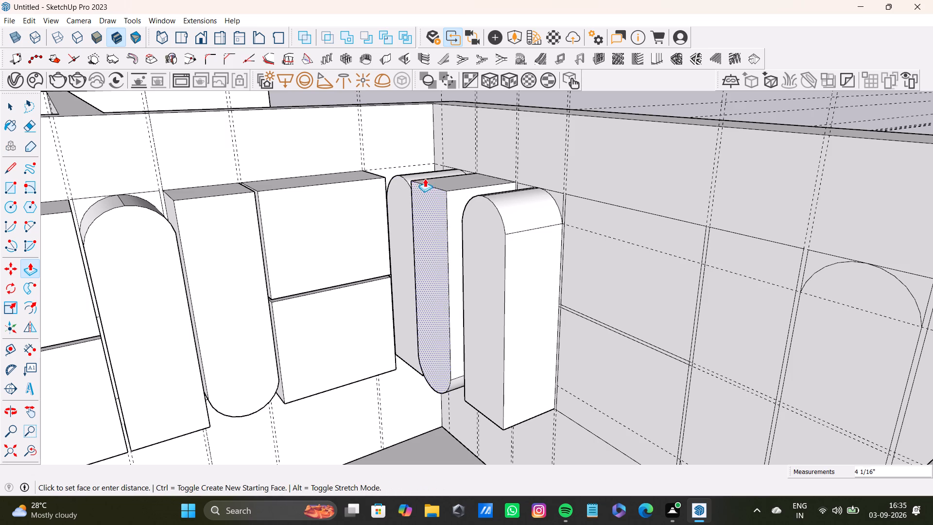
pyautogui.moveTo(425, 178); pyautogui.dragTo(435, 182)
pyautogui.moveTo(434, 195); pyautogui.dragTo(511, 252, button='middle')
pyautogui.moveTo(429, 217); pyautogui.dragTo(410, 206)
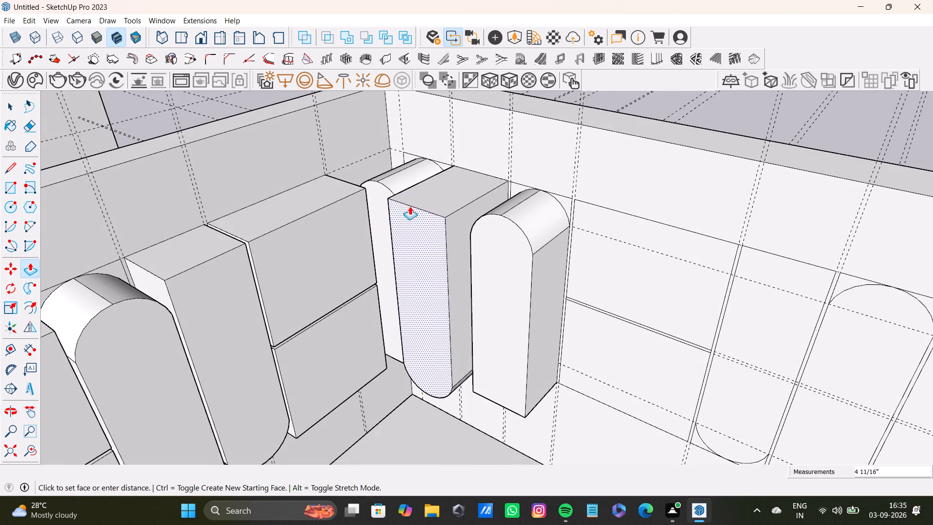
pyautogui.moveTo(410, 206); pyautogui.dragTo(385, 183)
pyautogui.moveTo(495, 249); pyautogui.dragTo(456, 230)
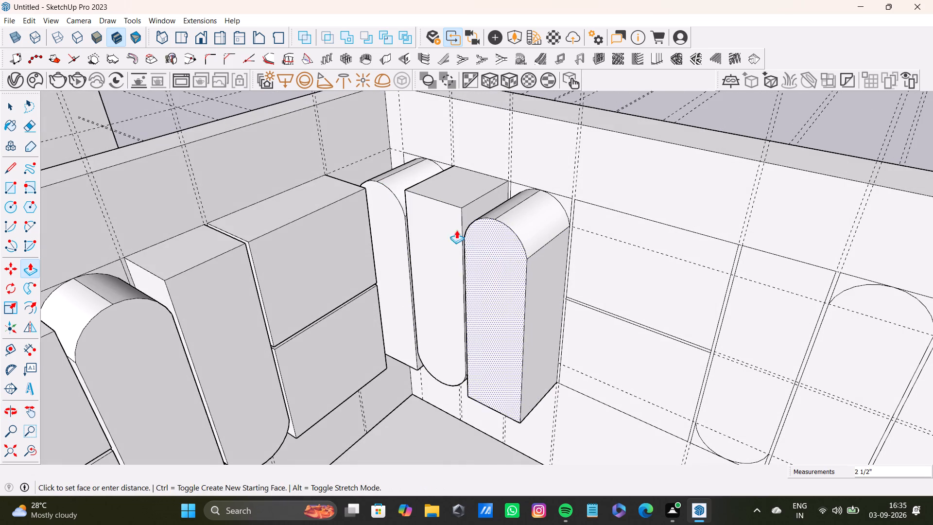
pyautogui.moveTo(456, 230); pyautogui.dragTo(442, 210)
# Extrude the upper and lower wide panels beside the three tall panels to the same 1' 1 3/8" depth.
pyautogui.scroll(-4, 543, 255)
pyautogui.moveTo(562, 269); pyautogui.dragTo(632, 274, button='middle')
pyautogui.moveTo(612, 246); pyautogui.dragTo(518, 245)
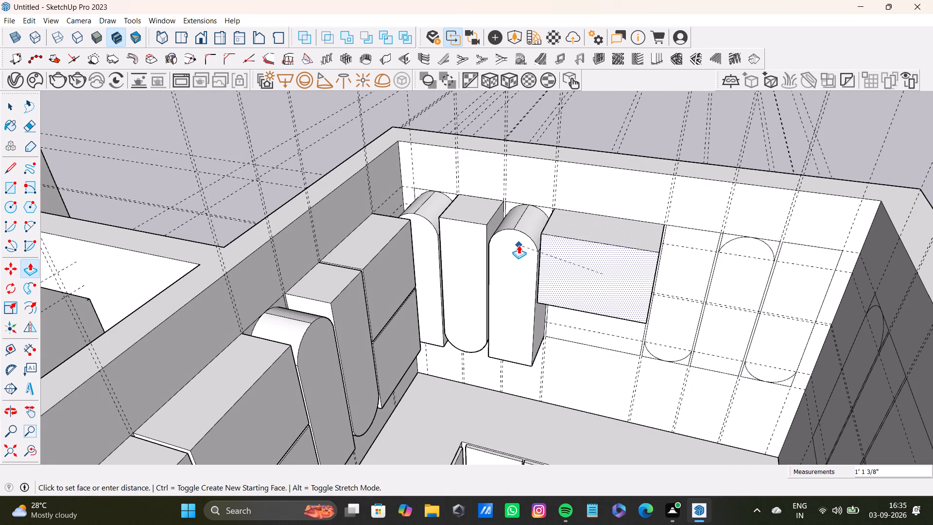
pyautogui.moveTo(518, 245); pyautogui.dragTo(518, 243)
pyautogui.moveTo(593, 326); pyautogui.dragTo(518, 314)
# Extrude the remaining three tall arc-ended panels at the far end of this wall to the same 1' 1 3/8" depth.
pyautogui.moveTo(684, 275); pyautogui.dragTo(629, 286)
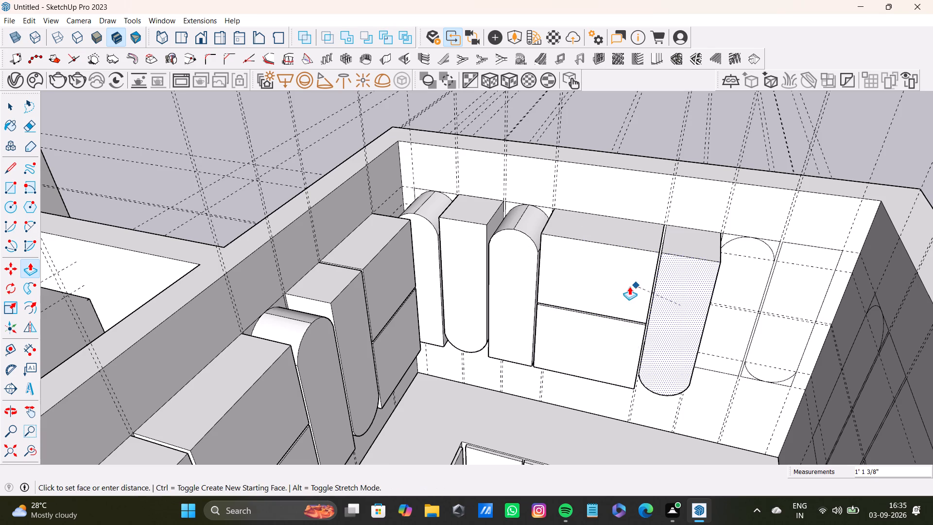
pyautogui.moveTo(629, 286); pyautogui.dragTo(629, 286)
pyautogui.moveTo(735, 276); pyautogui.dragTo(663, 285)
pyautogui.moveTo(805, 278); pyautogui.dragTo(723, 296)
# Push back the corner-side end faces of the first wall's upper and lower wide panels by about 2 3/16".
pyautogui.scroll(-3, 716, 289)
pyautogui.moveTo(734, 319); pyautogui.dragTo(556, 362, button='middle')
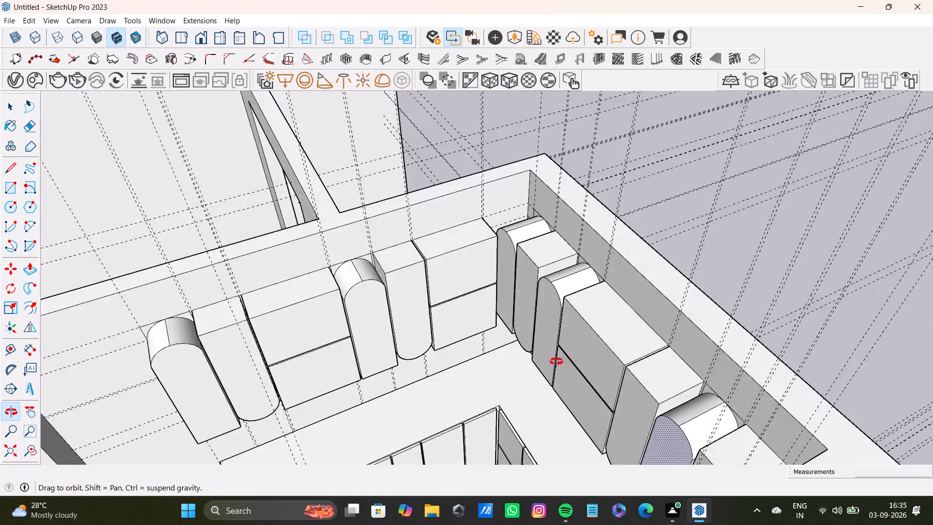
pyautogui.moveTo(556, 362); pyautogui.dragTo(866, 420, button='middle')
pyautogui.moveTo(494, 293); pyautogui.dragTo(828, 361, button='middle')
pyautogui.moveTo(504, 271); pyautogui.dragTo(788, 289, button='middle')
pyautogui.scroll(11, 561, 277)
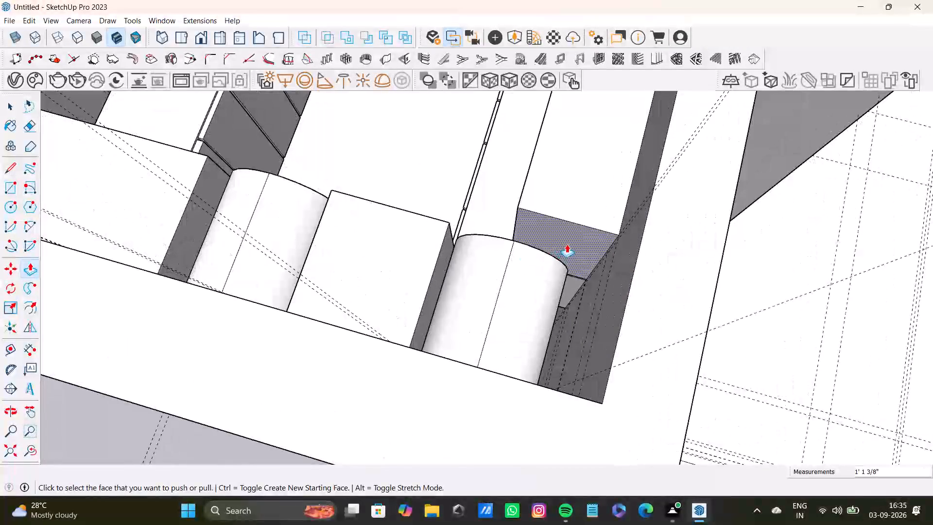
pyautogui.moveTo(569, 244); pyautogui.dragTo(571, 224)
pyautogui.moveTo(570, 283); pyautogui.dragTo(589, 251)
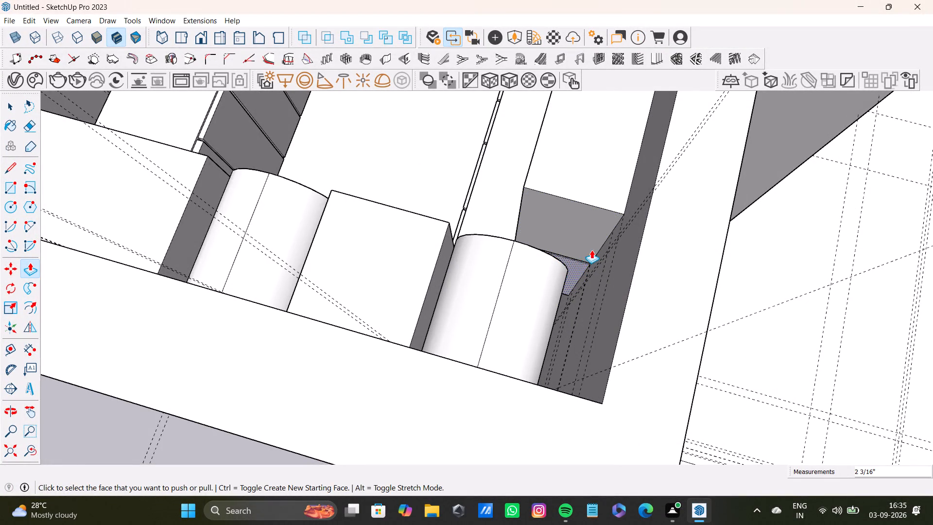
# Extrude the two tall arc-ended panels nearest the corner on the window wall to a matching depth.
pyautogui.scroll(-4, 570, 274)
pyautogui.moveTo(477, 272); pyautogui.dragTo(774, 269, button='middle')
pyautogui.scroll(2, 469, 244)
pyautogui.moveTo(480, 242); pyautogui.dragTo(706, 200, button='middle')
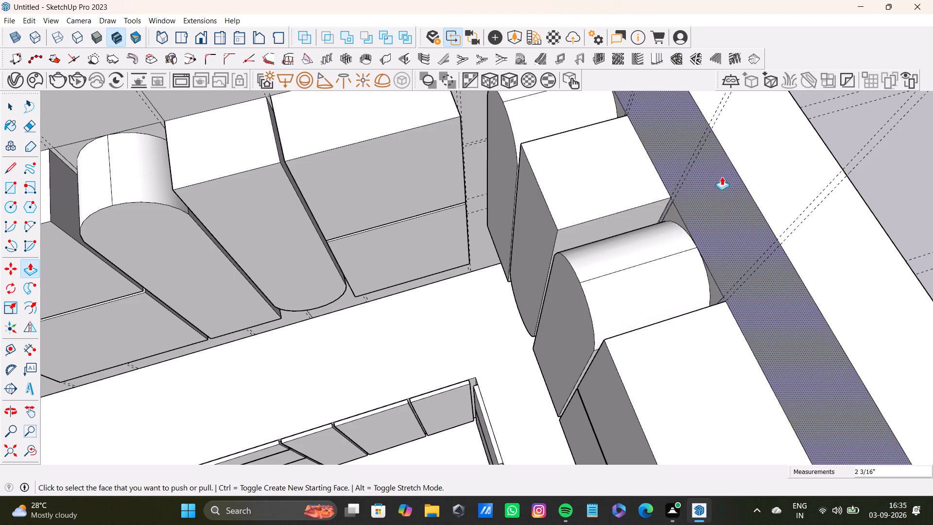
pyautogui.scroll(-8, 518, 257)
pyautogui.moveTo(538, 240); pyautogui.dragTo(903, 123, button='middle')
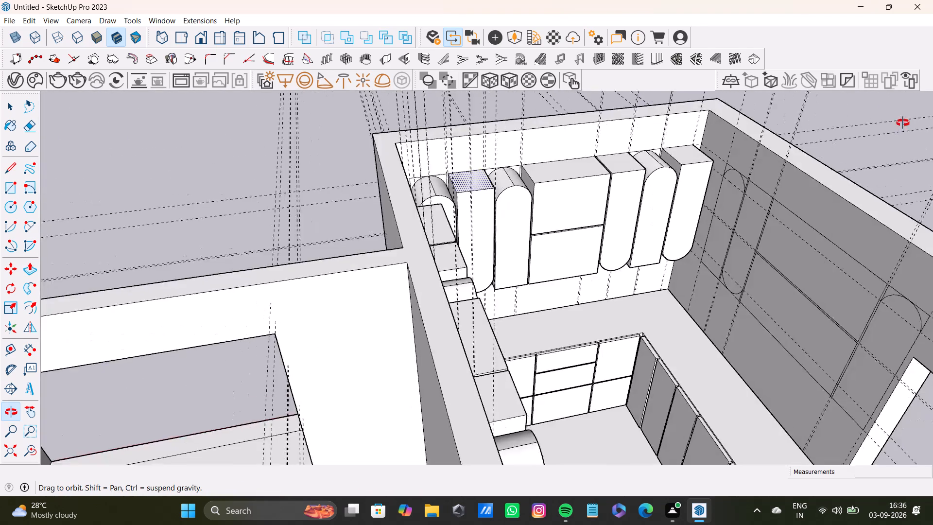
pyautogui.moveTo(903, 123); pyautogui.dragTo(875, 225, button='middle')
pyautogui.moveTo(494, 203); pyautogui.dragTo(716, 232, button='middle')
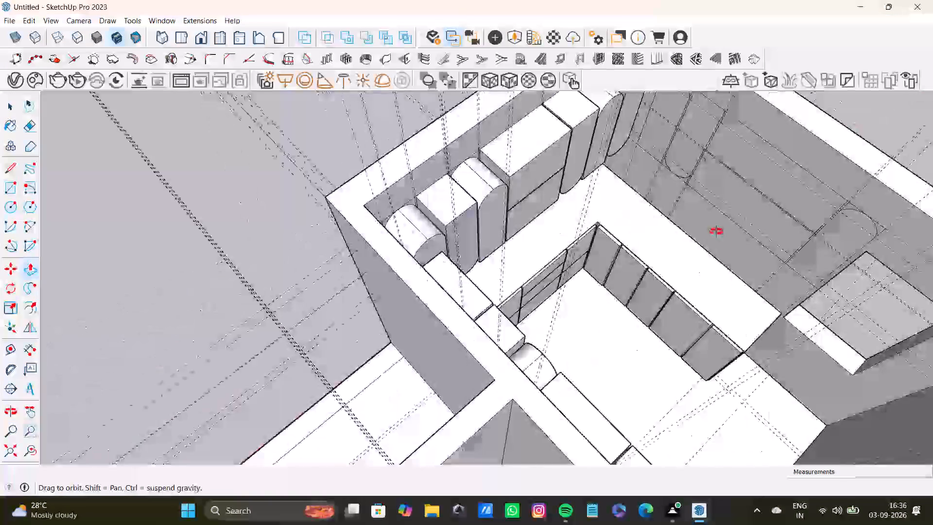
pyautogui.moveTo(716, 232); pyautogui.dragTo(754, 214, button='middle')
pyautogui.scroll(-4, 500, 156)
pyautogui.keyDown('shift'); pyautogui.moveTo(511, 146); pyautogui.dragTo(320, 284, button='middle'); pyautogui.keyUp('shift')
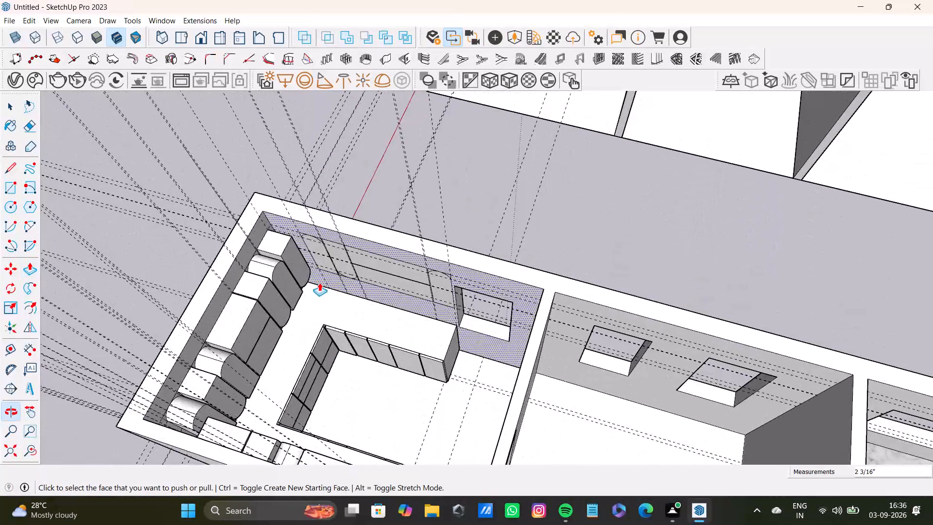
pyautogui.scroll(6, 320, 281)
pyautogui.moveTo(320, 247); pyautogui.dragTo(366, 216, button='middle')
pyautogui.moveTo(311, 236); pyautogui.dragTo(265, 245)
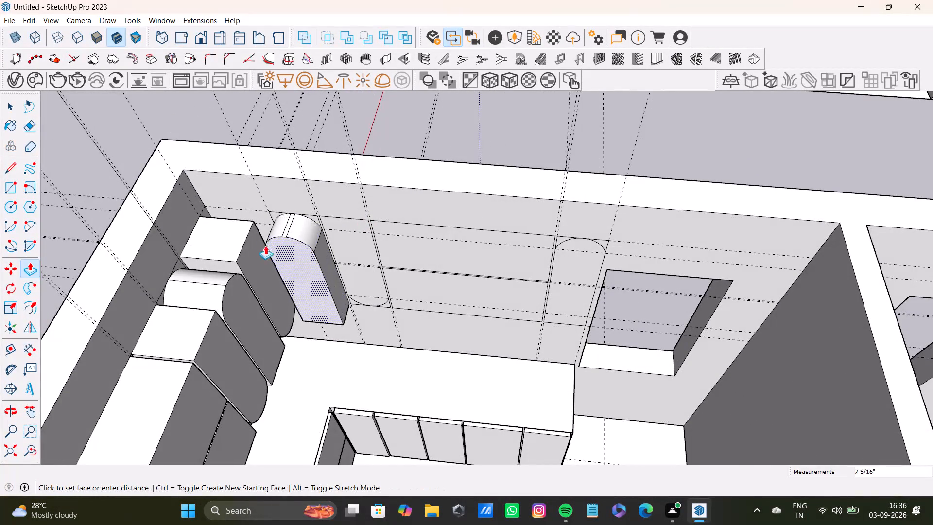
pyautogui.moveTo(265, 245); pyautogui.dragTo(240, 262)
pyautogui.moveTo(347, 241); pyautogui.dragTo(270, 264)
# Extrude the window wall's upper and lower wide panels and the arc-topped panel beside the window to 1' 3 3/8" depth.
pyautogui.moveTo(413, 236); pyautogui.dragTo(299, 259)
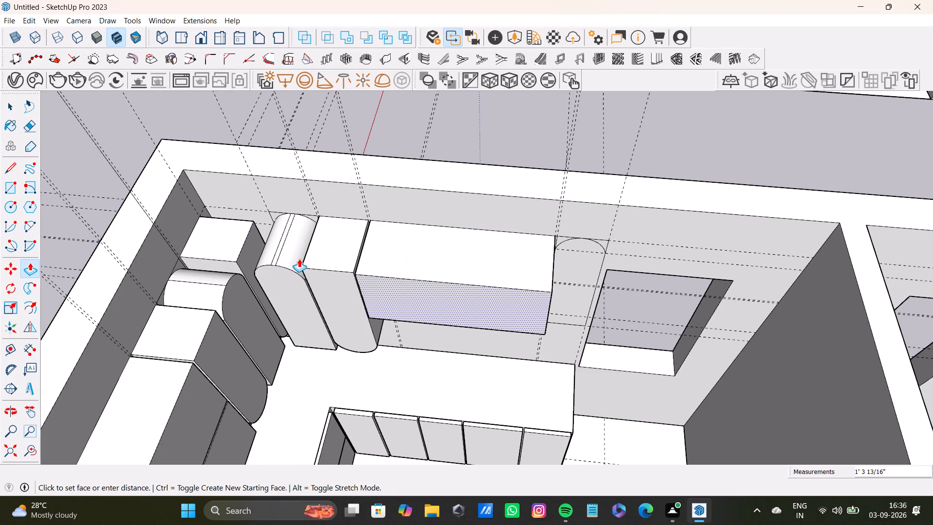
pyautogui.moveTo(299, 259); pyautogui.dragTo(322, 280)
pyautogui.moveTo(446, 329); pyautogui.dragTo(448, 228, button='middle')
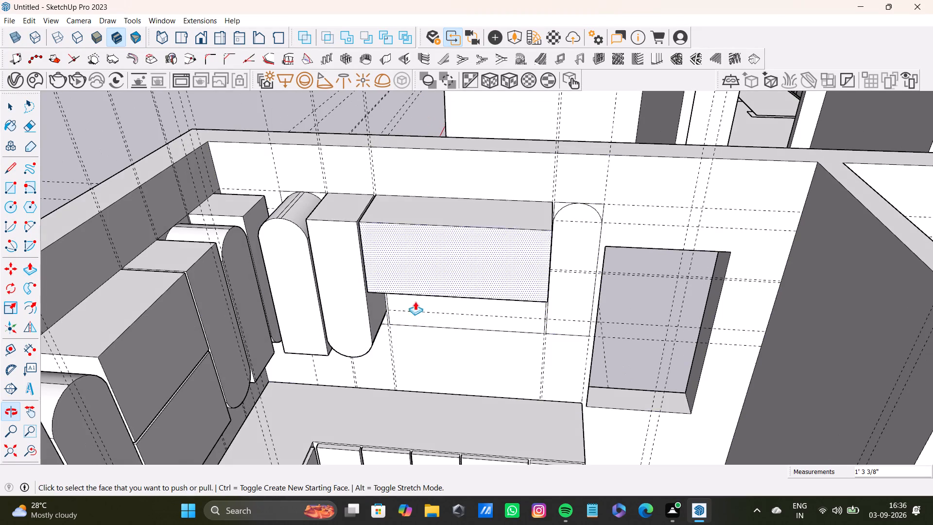
pyautogui.moveTo(420, 306); pyautogui.dragTo(355, 310)
pyautogui.moveTo(569, 245); pyautogui.dragTo(501, 278)
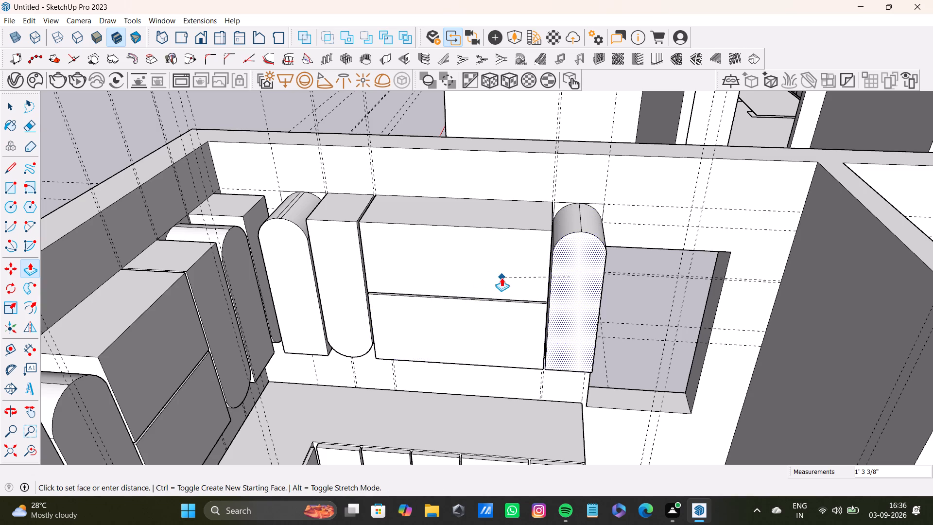
pyautogui.moveTo(501, 278); pyautogui.dragTo(499, 278)
# Examine the extruded upper units on all three walls of the room from several angles.
pyautogui.moveTo(537, 290); pyautogui.dragTo(602, 392, button='middle')
pyautogui.scroll(-1, 603, 391)
pyautogui.moveTo(674, 387); pyautogui.dragTo(285, 318, button='middle')
pyautogui.scroll(-8, 285, 307)
pyautogui.keyDown('shift'); pyautogui.moveTo(300, 306); pyautogui.dragTo(484, 284, button='middle'); pyautogui.keyUp('shift')
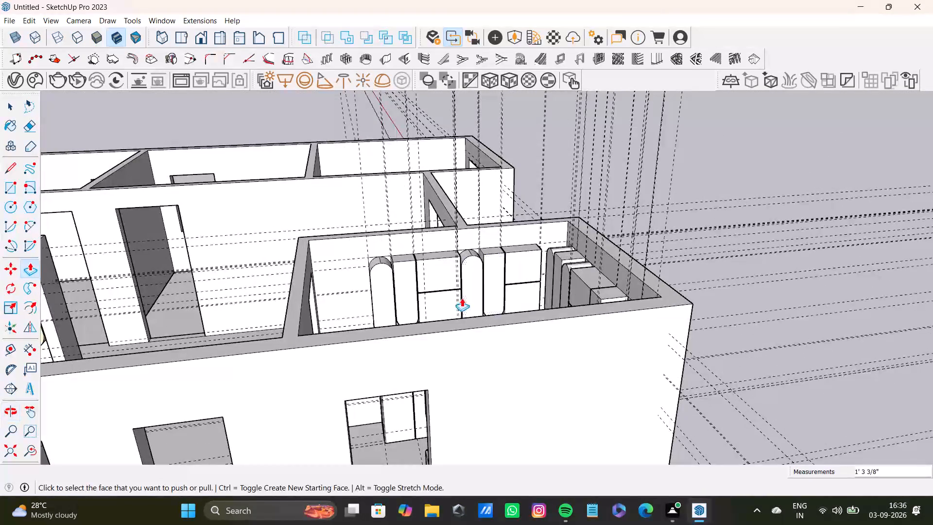
pyautogui.moveTo(466, 298); pyautogui.dragTo(786, 370, button='middle')
pyautogui.moveTo(534, 287); pyautogui.dragTo(639, 251, button='middle')
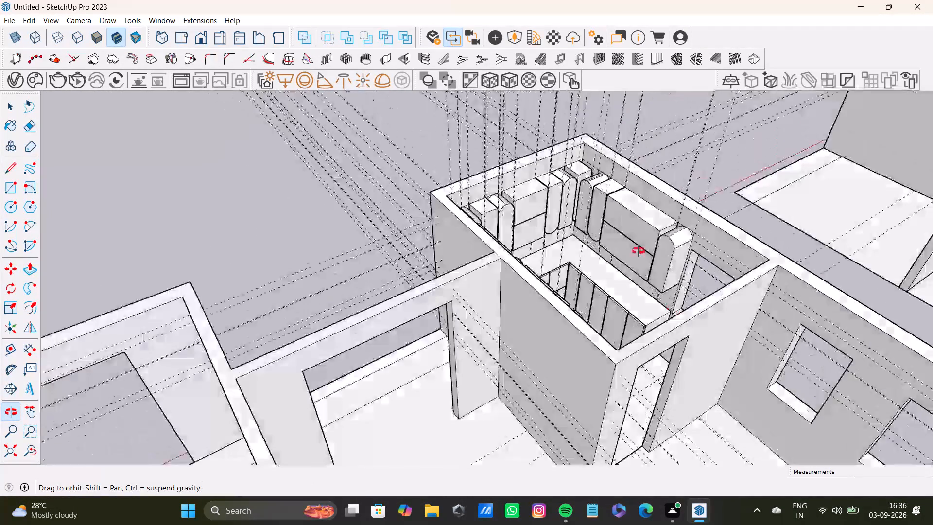
pyautogui.moveTo(639, 251); pyautogui.dragTo(469, 292, button='middle')
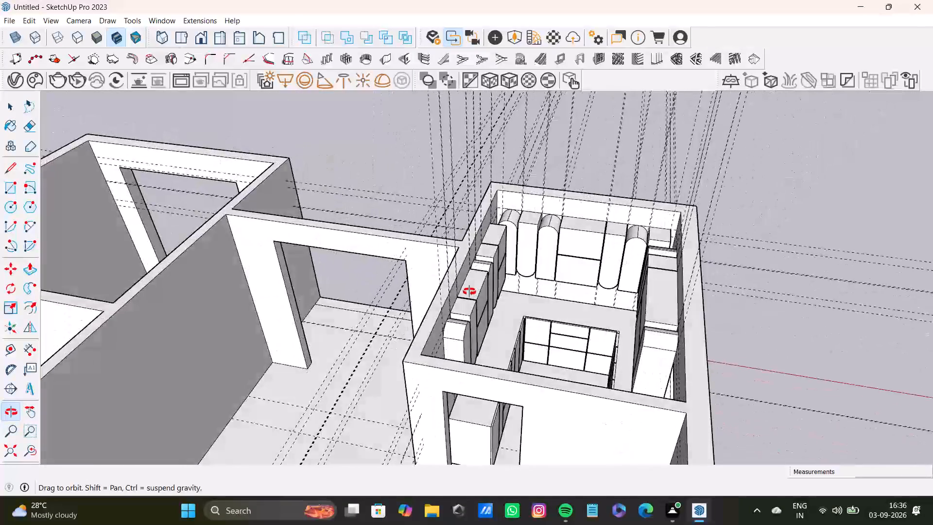
pyautogui.moveTo(469, 292); pyautogui.dragTo(261, 325, button='middle')
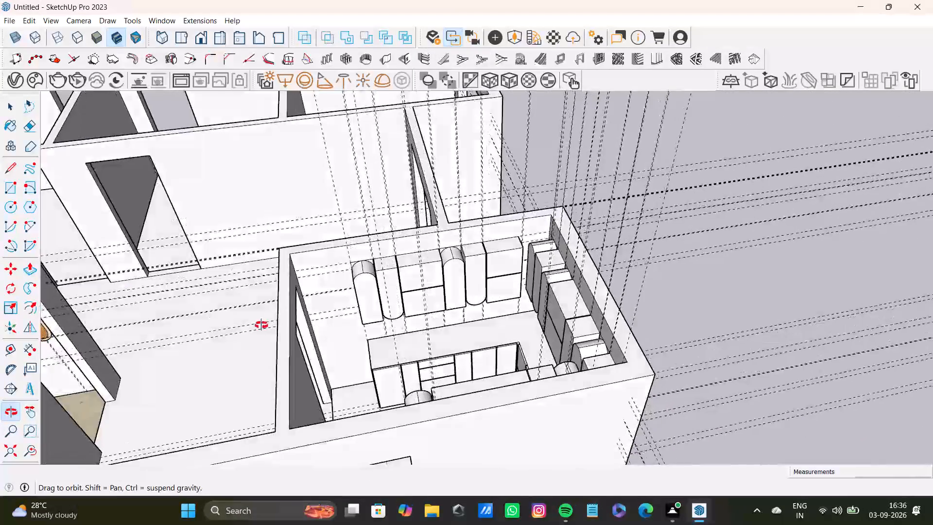
pyautogui.moveTo(261, 325); pyautogui.dragTo(237, 337, button='middle')
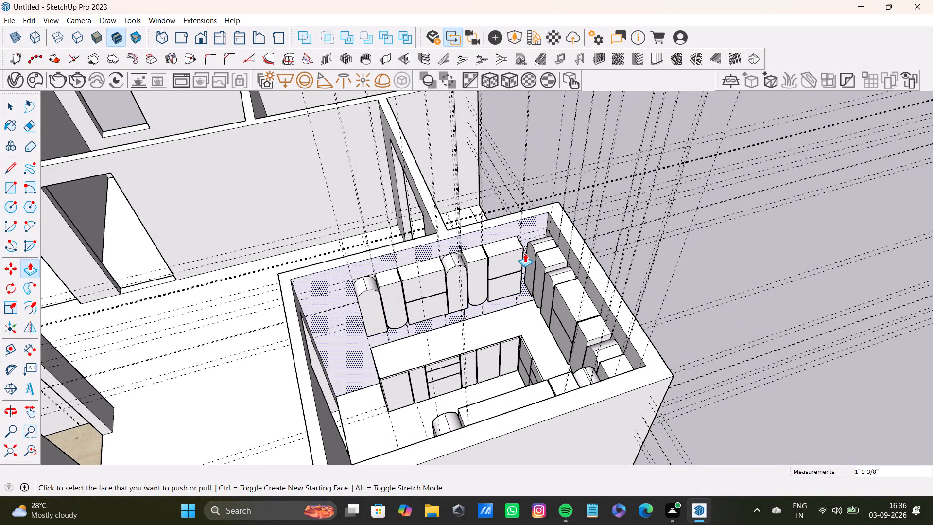
pyautogui.moveTo(508, 330); pyautogui.dragTo(686, 399, button='middle')
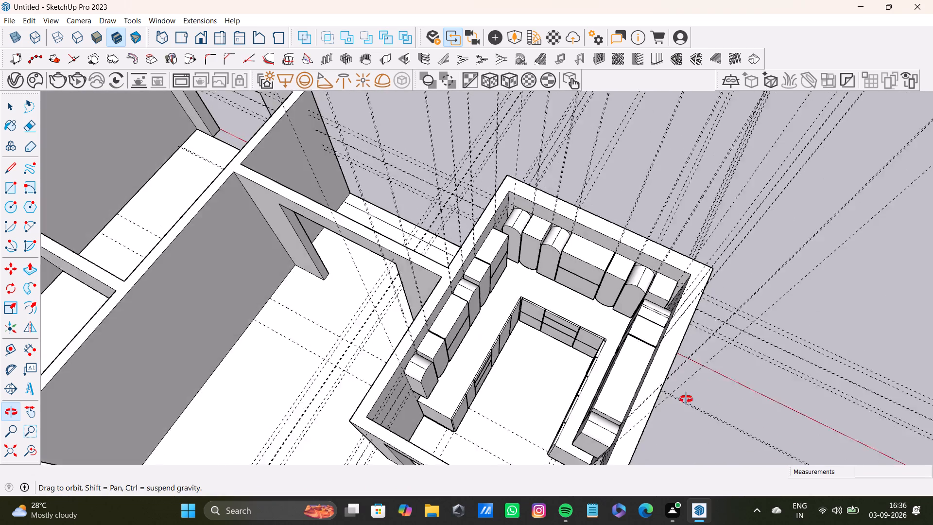
pyautogui.moveTo(686, 399); pyautogui.dragTo(718, 402, button='middle')
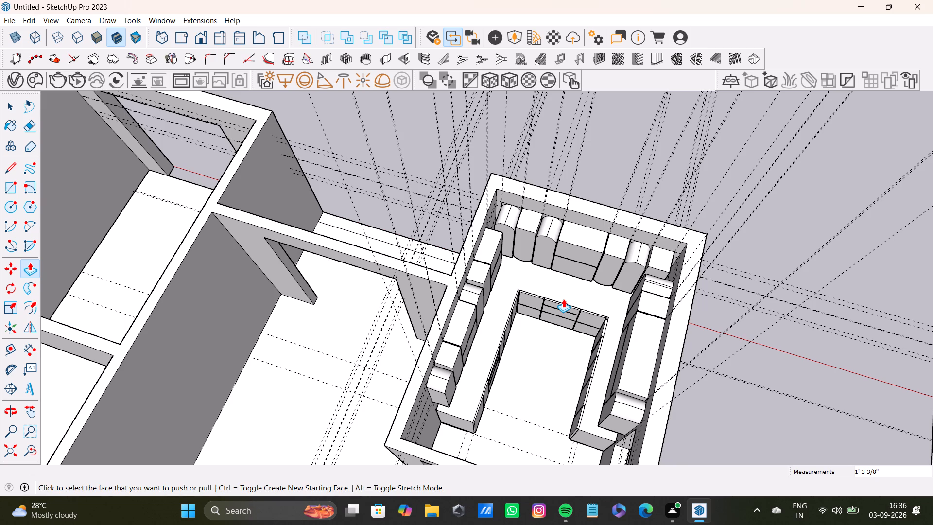
pyautogui.press('space')
pyautogui.press('space')
pyautogui.click(374, 133)
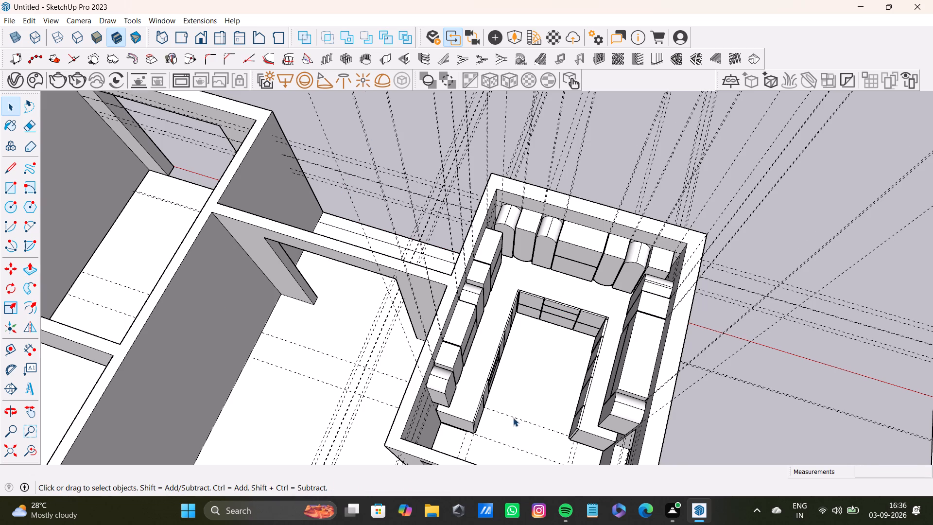
# Select all the connected wall and upper-unit geometry of the room.
pyautogui.scroll(-7, 520, 410)
pyautogui.moveTo(586, 383); pyautogui.dragTo(563, 298, button='middle')
pyautogui.scroll(10, 519, 308)
pyautogui.scroll(-8, 461, 333)
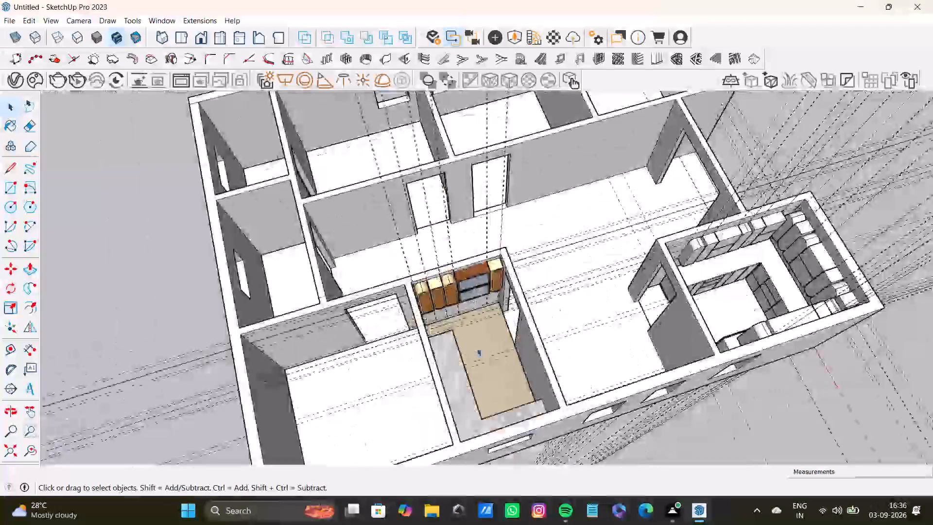
pyautogui.scroll(-3, 486, 348)
pyautogui.keyDown('shift'); pyautogui.moveTo(523, 351); pyautogui.dragTo(271, 369, button='middle'); pyautogui.keyUp('shift')
pyautogui.scroll(10, 502, 367)
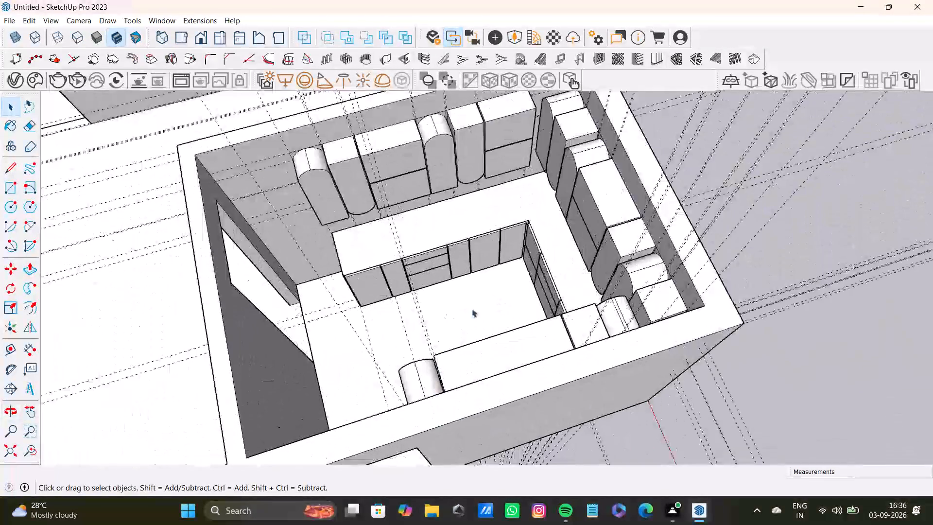
pyautogui.moveTo(472, 309); pyautogui.dragTo(536, 321, button='middle')
pyautogui.click(529, 324)
pyautogui.doubleClick(529, 324)
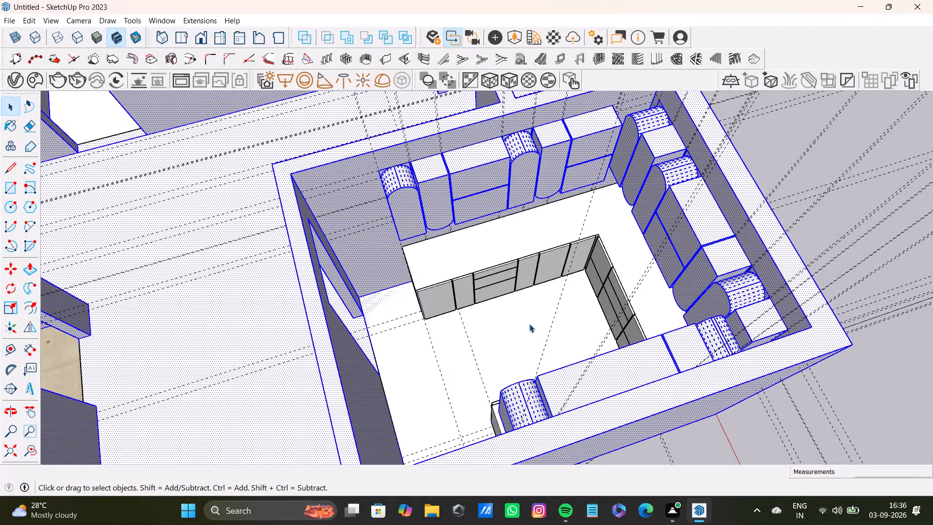
pyautogui.doubleClick(529, 324)
pyautogui.click(507, 340)
pyautogui.tripleClick(506, 341)
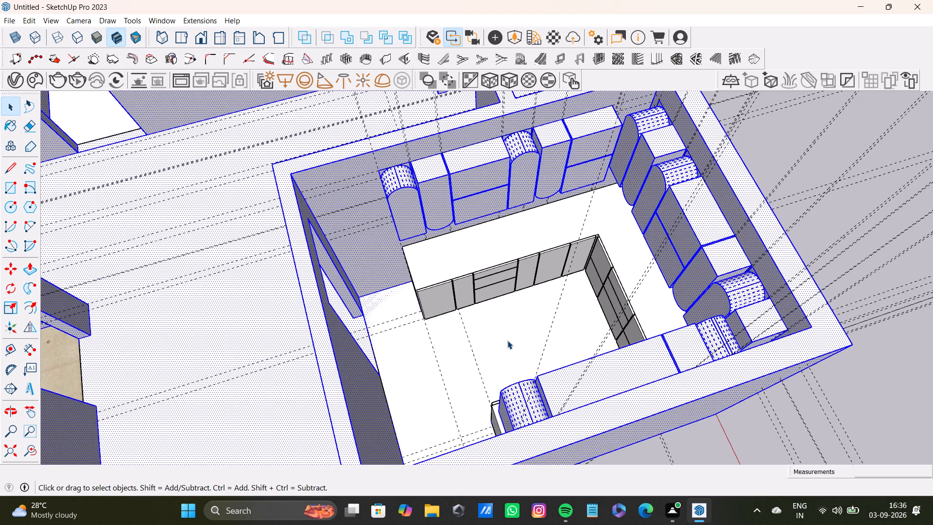
pyautogui.tripleClick(507, 340)
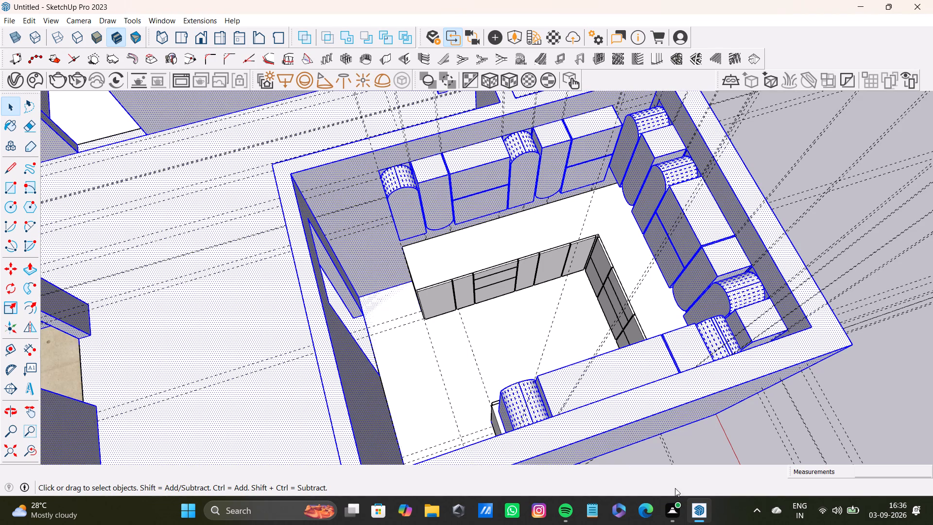
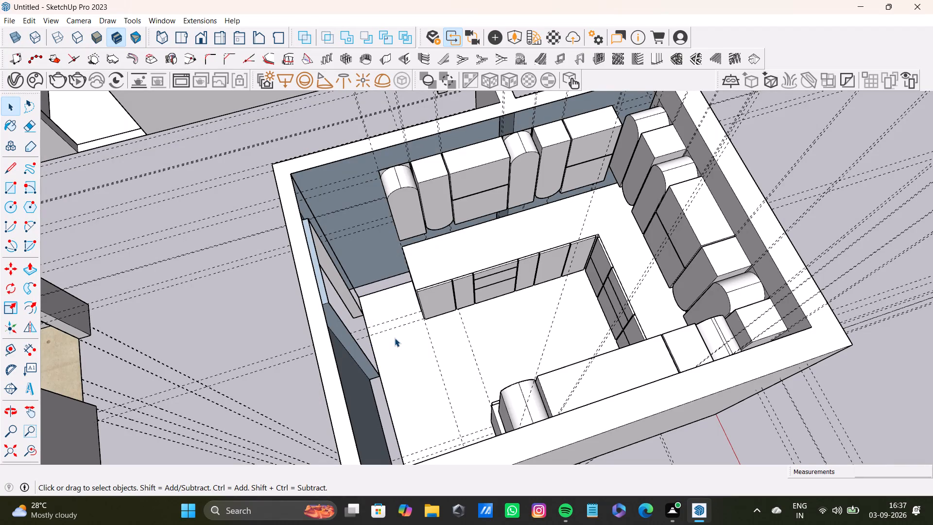
# Undo the last change to the room's wall and floor faces.
pyautogui.hotkey('ctrl', 'z')
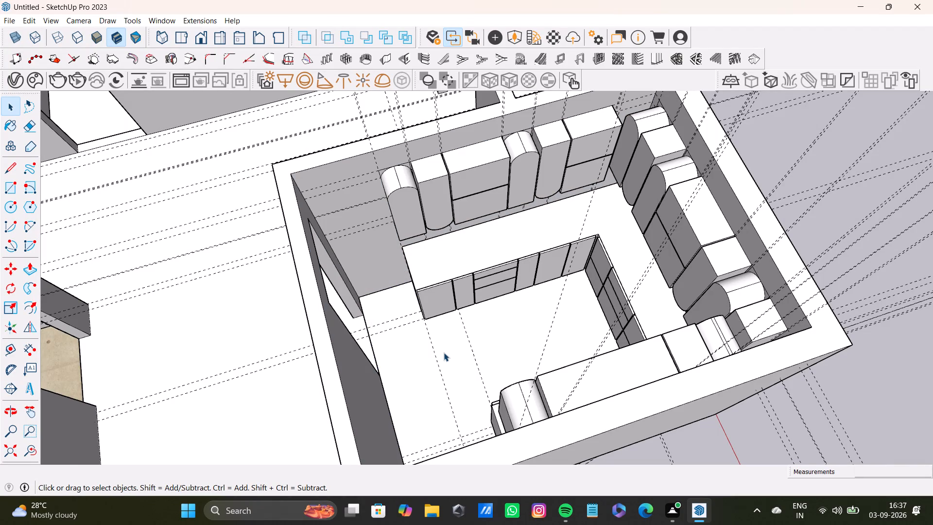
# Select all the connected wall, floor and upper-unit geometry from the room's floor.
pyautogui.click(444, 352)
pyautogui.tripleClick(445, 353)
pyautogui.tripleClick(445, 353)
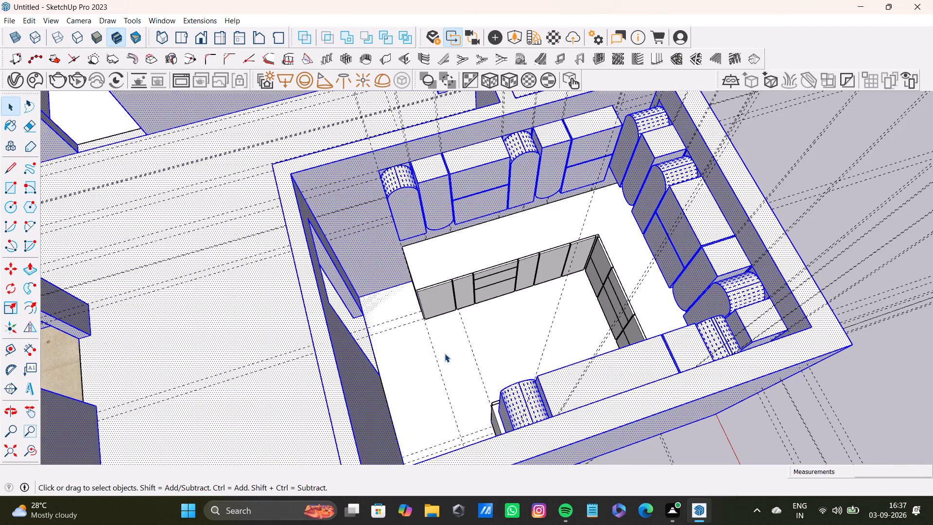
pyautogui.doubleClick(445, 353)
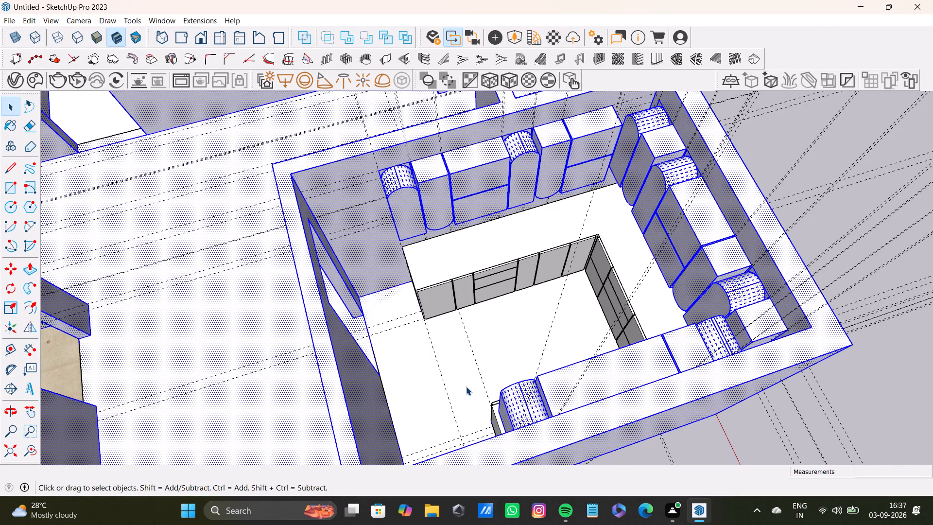
# Clear the selection of connected geometry and select only the floor face inside the room.
pyautogui.click(466, 386)
pyautogui.press('space')
pyautogui.click(466, 375)
pyautogui.click(390, 300)
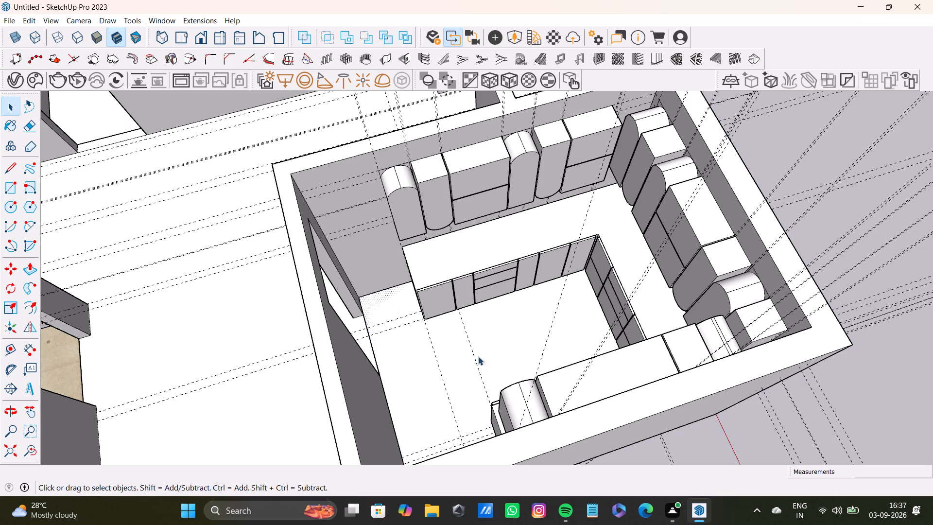
pyautogui.click(529, 332)
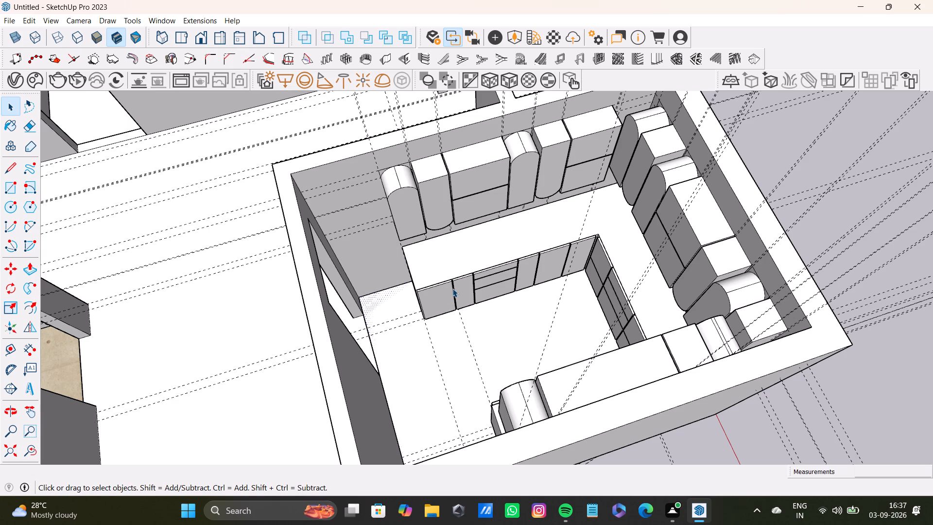
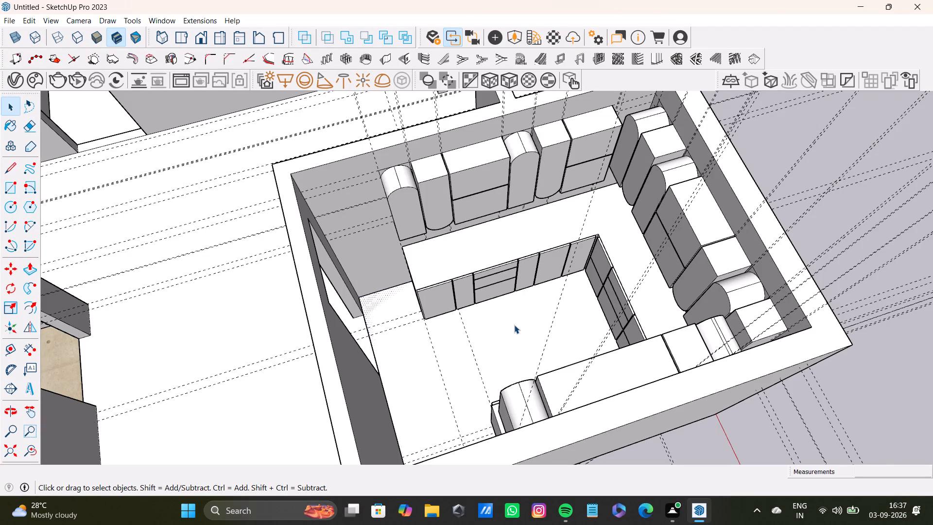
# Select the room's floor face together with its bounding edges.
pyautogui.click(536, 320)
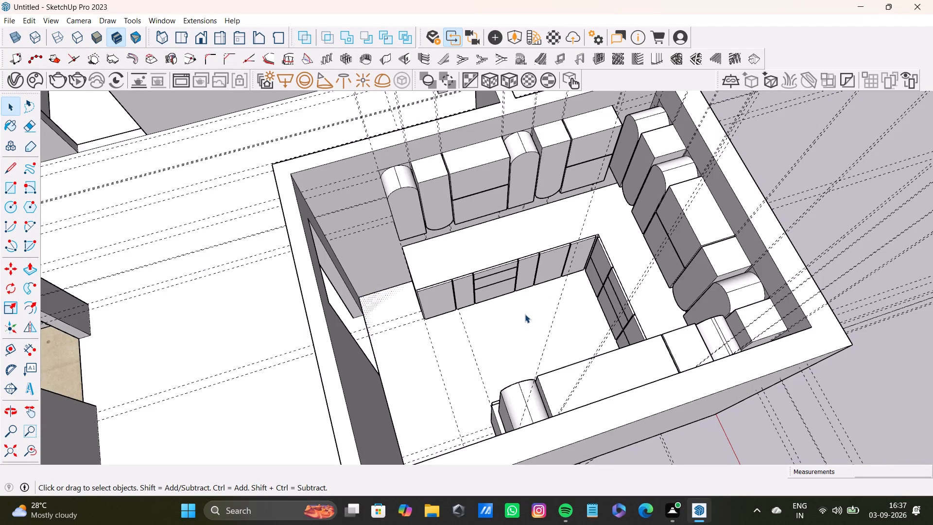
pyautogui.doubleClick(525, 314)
# Sample the 0032_Moccasin material from the pale corner panel of the finished kitchen's base cabinets.
pyautogui.moveTo(466, 341); pyautogui.dragTo(742, 343, button='middle')
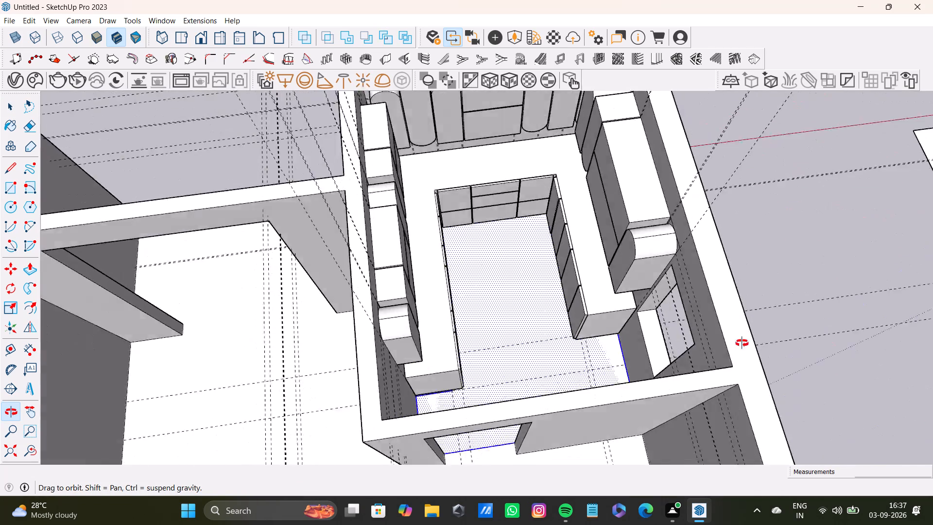
pyautogui.moveTo(742, 343); pyautogui.dragTo(273, 349, button='middle')
pyautogui.scroll(-8, 242, 341)
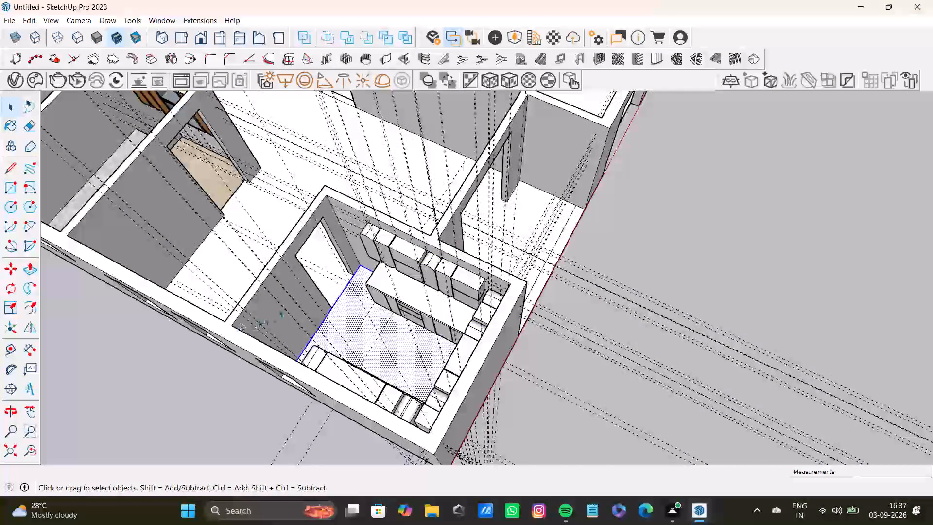
pyautogui.keyDown('shift'); pyautogui.moveTo(283, 305); pyautogui.dragTo(552, 360, button='middle'); pyautogui.keyUp('shift')
pyautogui.scroll(11, 296, 209)
pyautogui.scroll(1, 430, 261)
pyautogui.moveTo(430, 261); pyautogui.dragTo(336, 283, button='middle')
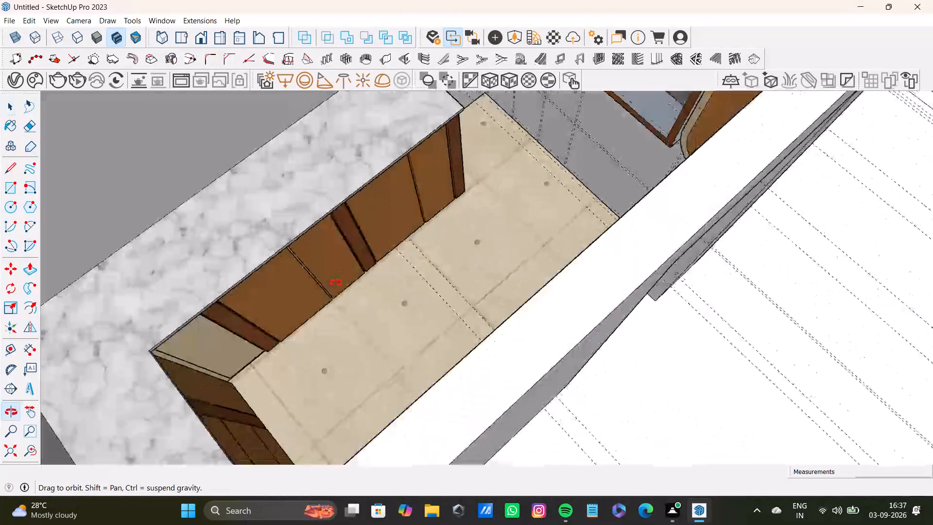
pyautogui.moveTo(336, 283); pyautogui.dragTo(274, 311, button='middle')
pyautogui.scroll(7, 203, 261)
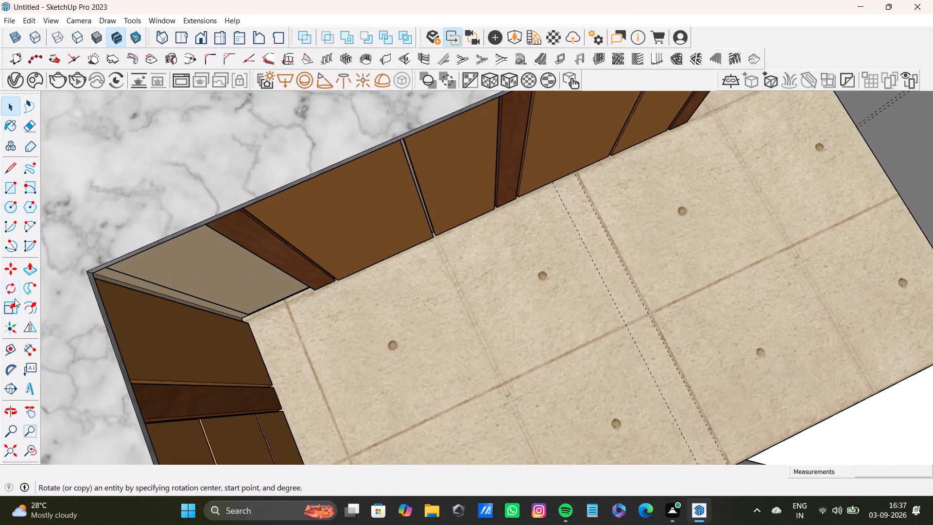
pyautogui.click(14, 127)
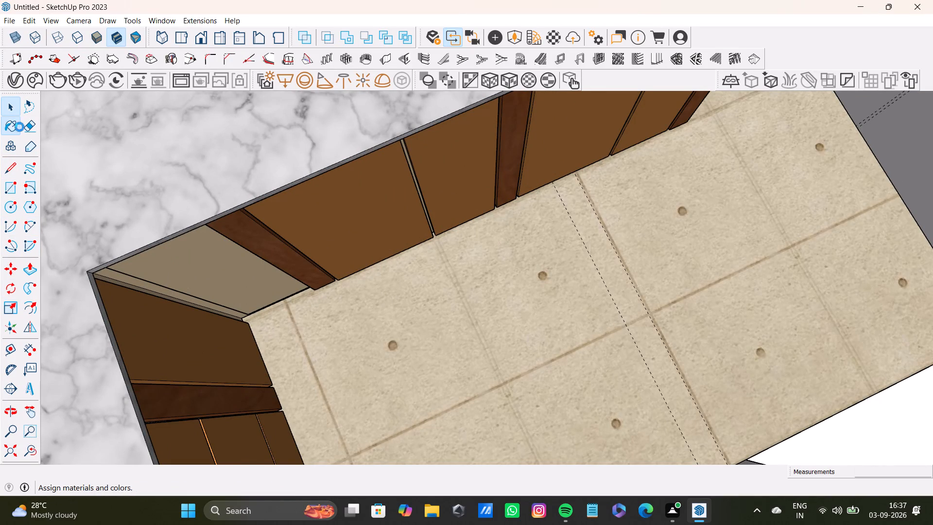
pyautogui.click(904, 241)
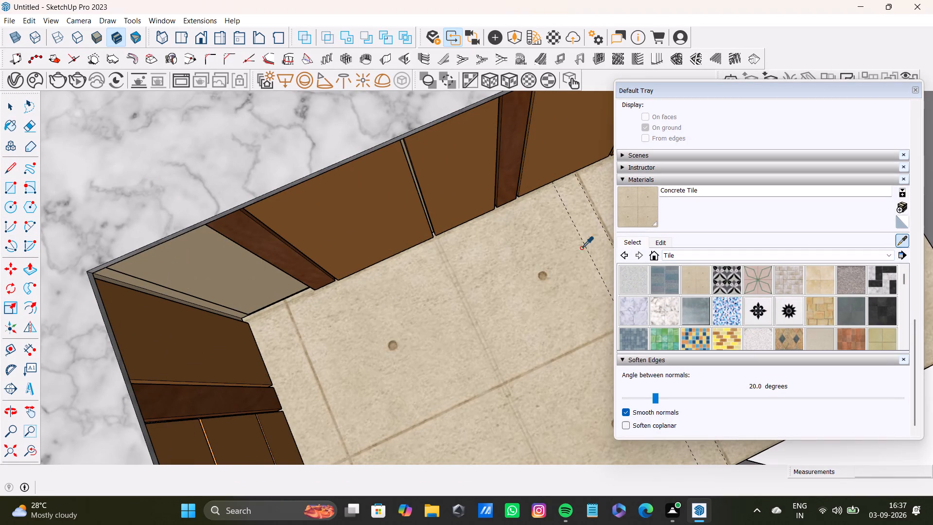
pyautogui.click(185, 265)
# Paint the base cabinet group's carcass face, exposed in the gaps around the shutters, with 0032_Moccasin and close the group.
pyautogui.scroll(-8, 216, 270)
pyautogui.scroll(1, 258, 302)
pyautogui.scroll(-4, 268, 314)
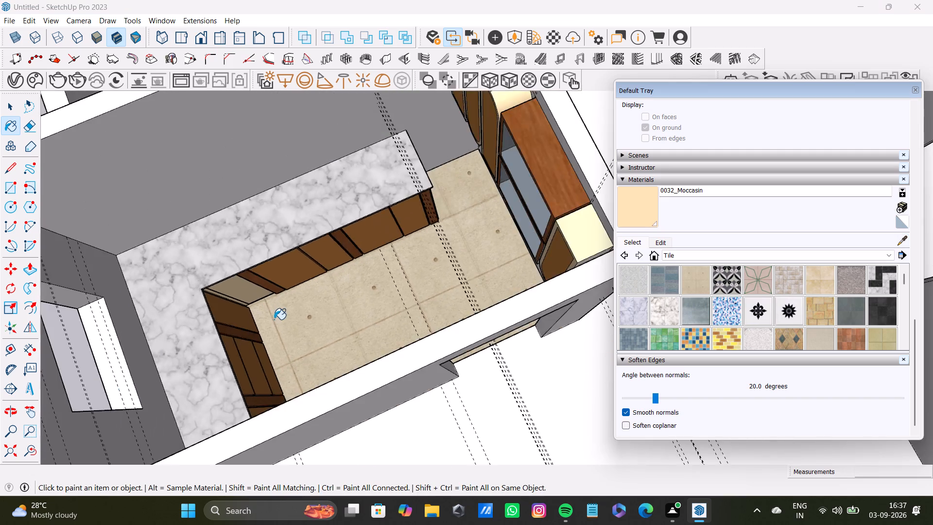
pyautogui.scroll(-9, 274, 319)
pyautogui.moveTo(284, 355); pyautogui.dragTo(514, 253, button='middle')
pyautogui.scroll(-4, 468, 348)
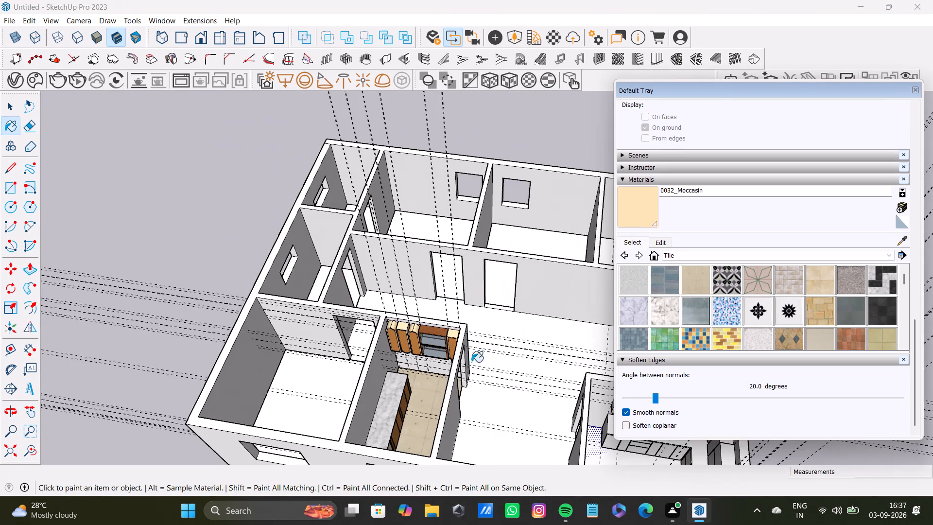
pyautogui.keyDown('shift'); pyautogui.moveTo(493, 367); pyautogui.dragTo(236, 270, button='middle'); pyautogui.keyUp('shift')
pyautogui.scroll(14, 303, 287)
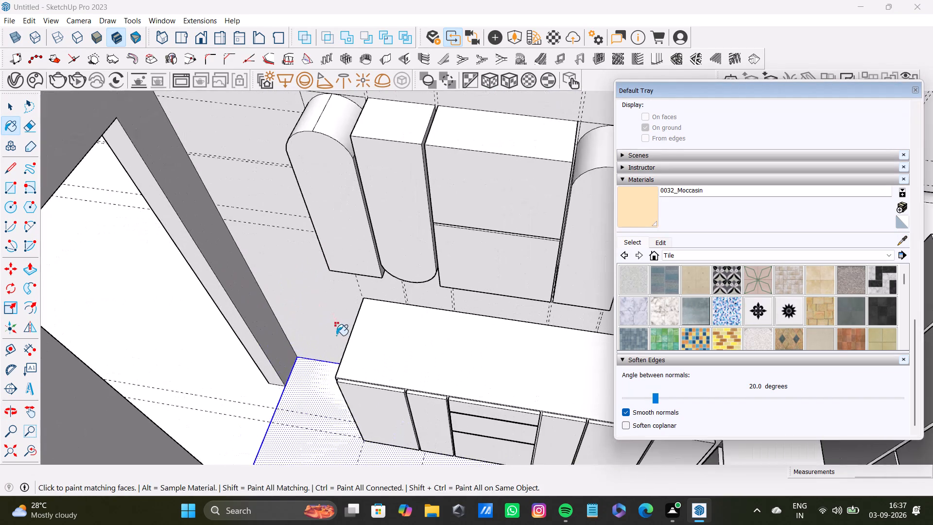
pyautogui.press('space')
pyautogui.scroll(-3, 302, 369)
pyautogui.moveTo(320, 376); pyautogui.dragTo(411, 343, button='middle')
pyautogui.scroll(9, 405, 393)
pyautogui.moveTo(398, 440); pyautogui.dragTo(381, 295, button='middle')
pyautogui.scroll(9, 384, 305)
pyautogui.moveTo(390, 313); pyautogui.dragTo(379, 225, button='middle')
pyautogui.click(408, 307)
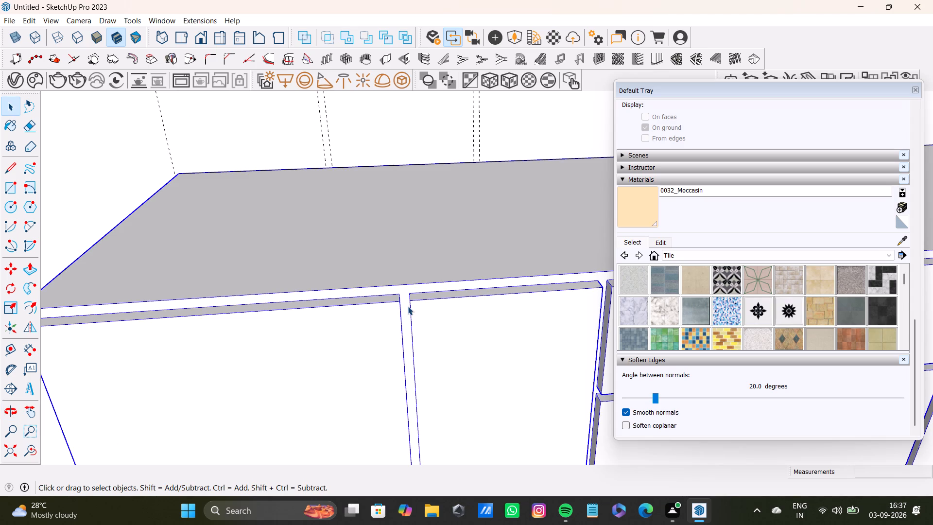
pyautogui.tripleClick(407, 307)
pyautogui.click(405, 304)
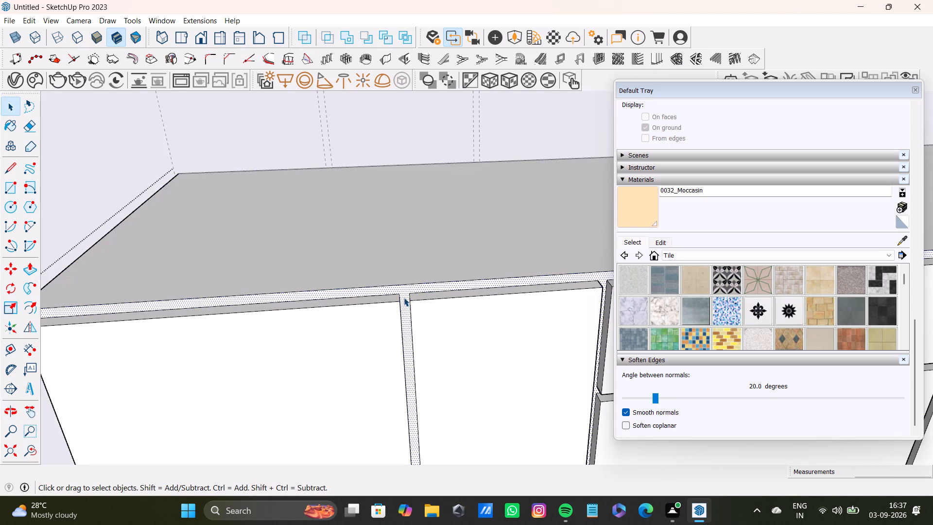
pyautogui.click(636, 194)
pyautogui.click(406, 294)
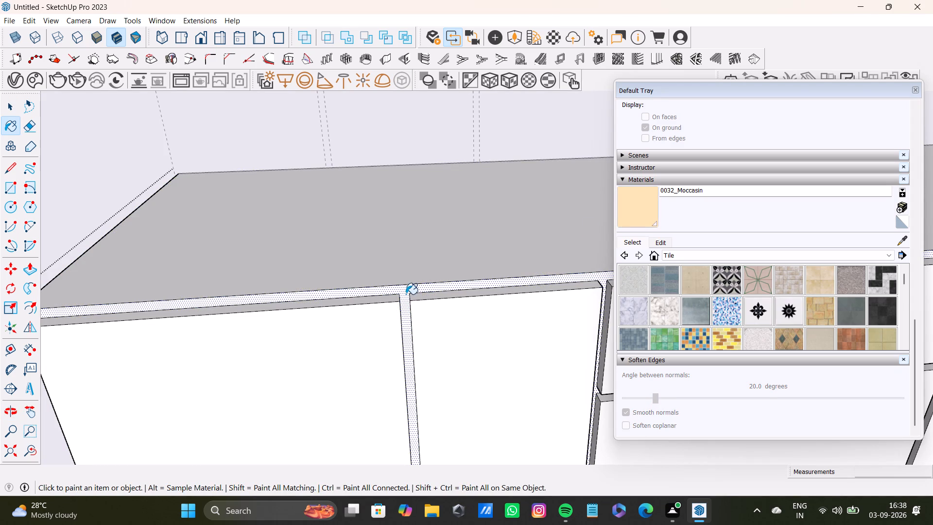
pyautogui.scroll(-11, 416, 302)
pyautogui.middleClick(424, 315)
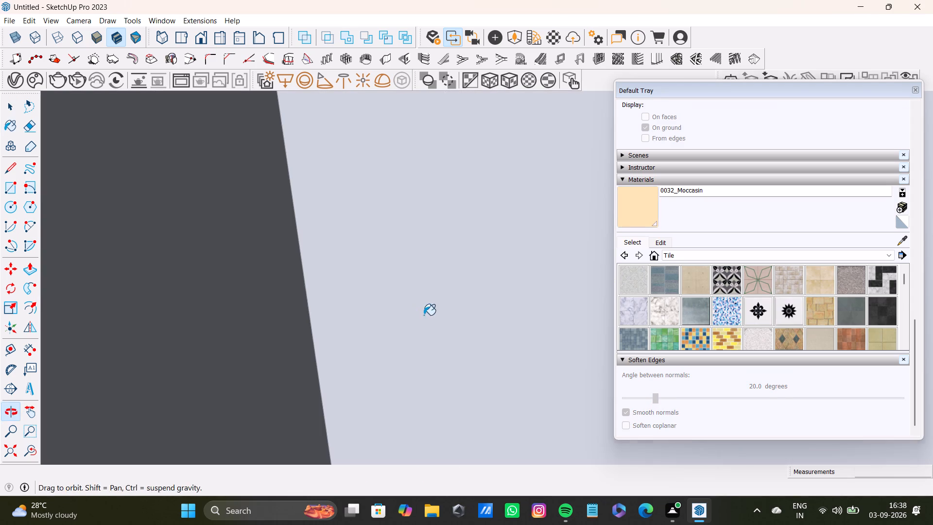
pyautogui.click(31, 445)
pyautogui.moveTo(262, 365); pyautogui.dragTo(312, 478, button='middle')
pyautogui.scroll(-6, 278, 428)
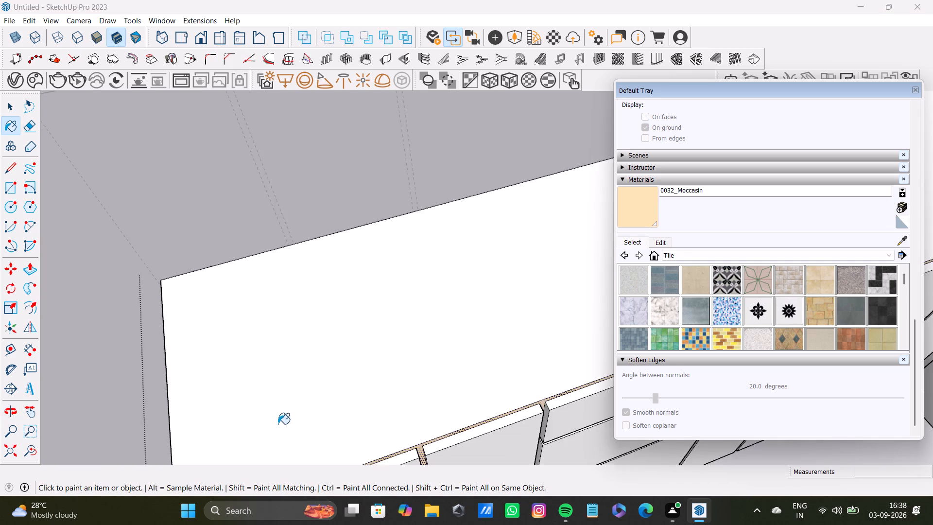
pyautogui.scroll(-7, 278, 424)
pyautogui.keyDown('shift'); pyautogui.moveTo(326, 422); pyautogui.dragTo(343, 287, button='middle'); pyautogui.keyUp('shift')
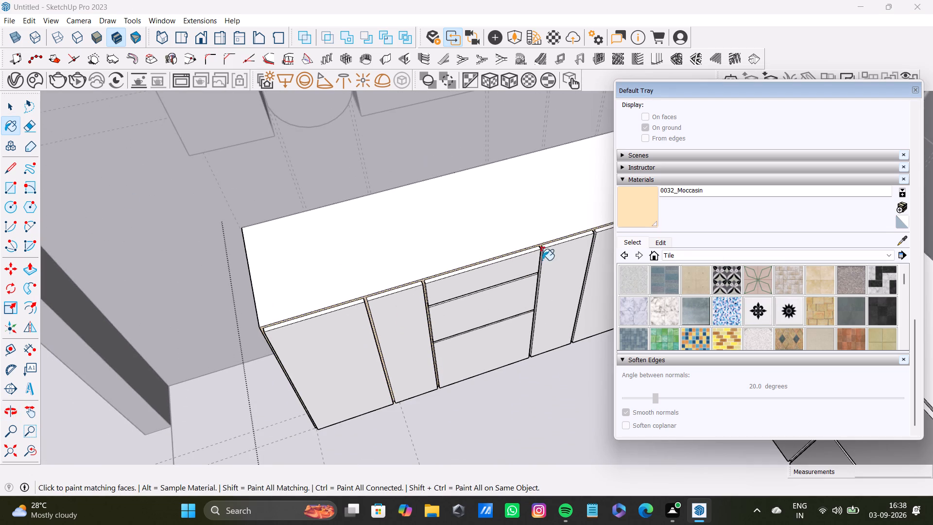
pyautogui.scroll(-3, 472, 237)
pyautogui.keyDown('shift'); pyautogui.moveTo(470, 245); pyautogui.dragTo(507, 323, button='middle'); pyautogui.keyUp('shift')
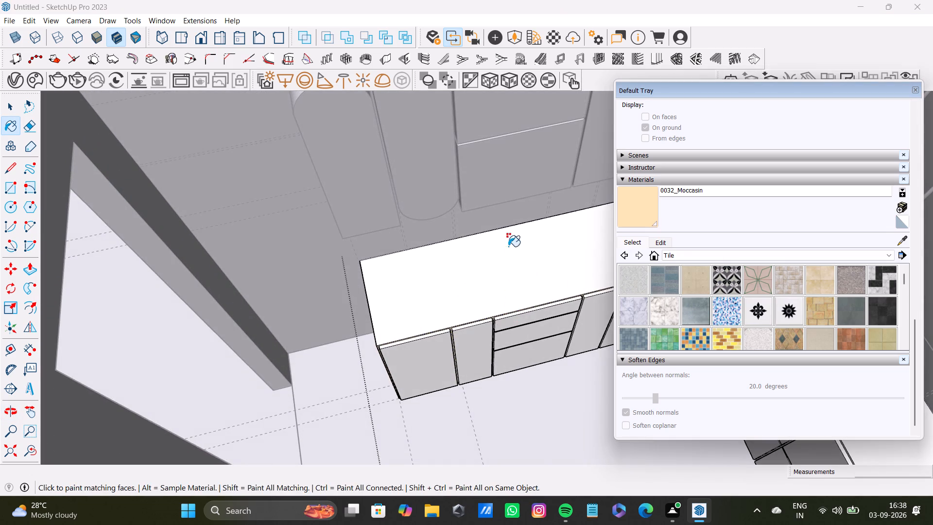
pyautogui.keyDown('shift'); pyautogui.moveTo(508, 246); pyautogui.dragTo(480, 368, button='middle'); pyautogui.keyUp('shift')
pyautogui.scroll(4, 344, 300)
pyautogui.press('space')
pyautogui.scroll(-7, 223, 218)
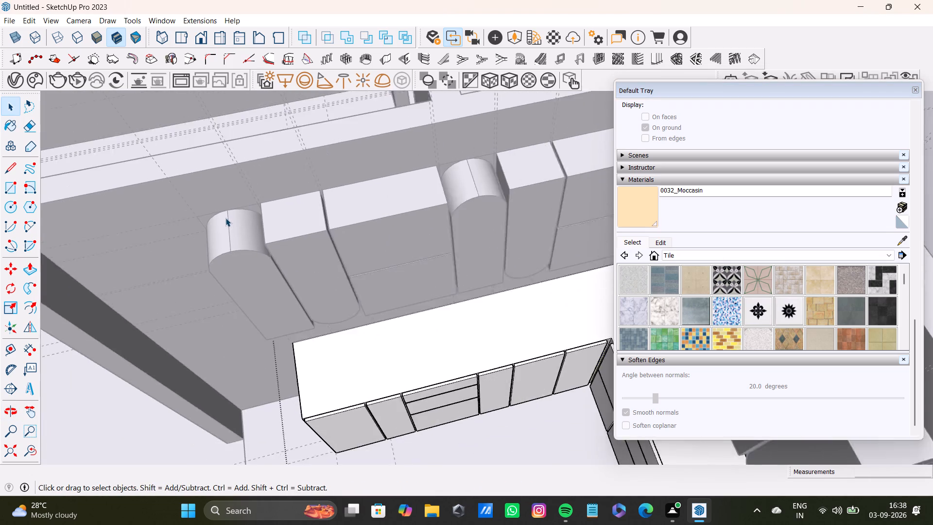
pyautogui.scroll(-12, 225, 218)
pyautogui.scroll(1, 439, 182)
pyautogui.click(569, 203)
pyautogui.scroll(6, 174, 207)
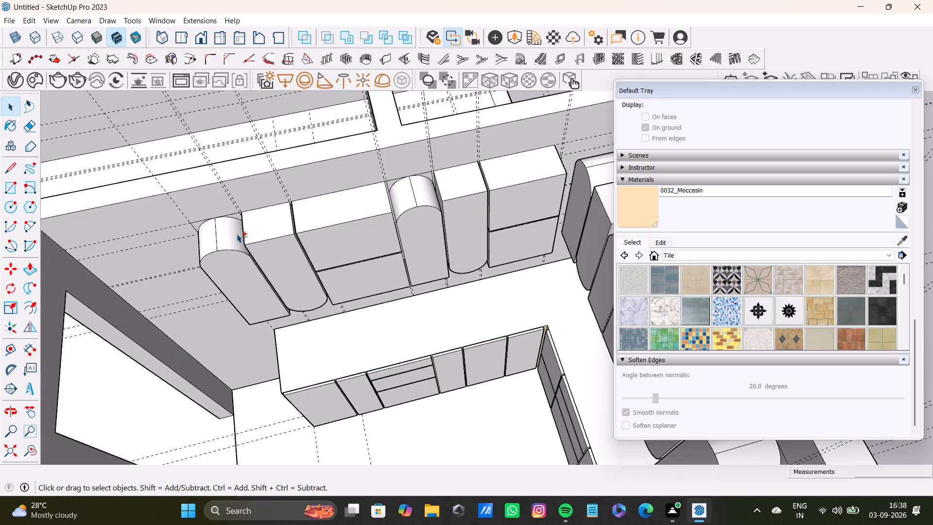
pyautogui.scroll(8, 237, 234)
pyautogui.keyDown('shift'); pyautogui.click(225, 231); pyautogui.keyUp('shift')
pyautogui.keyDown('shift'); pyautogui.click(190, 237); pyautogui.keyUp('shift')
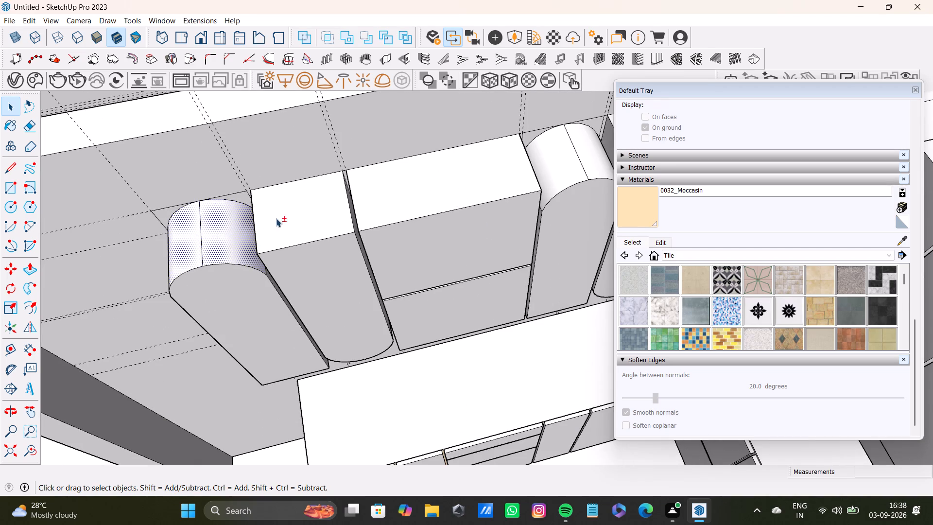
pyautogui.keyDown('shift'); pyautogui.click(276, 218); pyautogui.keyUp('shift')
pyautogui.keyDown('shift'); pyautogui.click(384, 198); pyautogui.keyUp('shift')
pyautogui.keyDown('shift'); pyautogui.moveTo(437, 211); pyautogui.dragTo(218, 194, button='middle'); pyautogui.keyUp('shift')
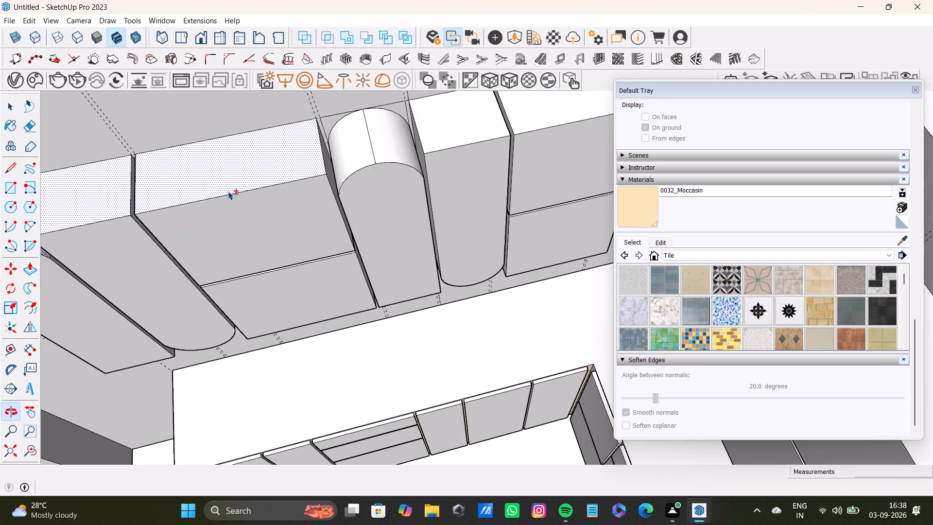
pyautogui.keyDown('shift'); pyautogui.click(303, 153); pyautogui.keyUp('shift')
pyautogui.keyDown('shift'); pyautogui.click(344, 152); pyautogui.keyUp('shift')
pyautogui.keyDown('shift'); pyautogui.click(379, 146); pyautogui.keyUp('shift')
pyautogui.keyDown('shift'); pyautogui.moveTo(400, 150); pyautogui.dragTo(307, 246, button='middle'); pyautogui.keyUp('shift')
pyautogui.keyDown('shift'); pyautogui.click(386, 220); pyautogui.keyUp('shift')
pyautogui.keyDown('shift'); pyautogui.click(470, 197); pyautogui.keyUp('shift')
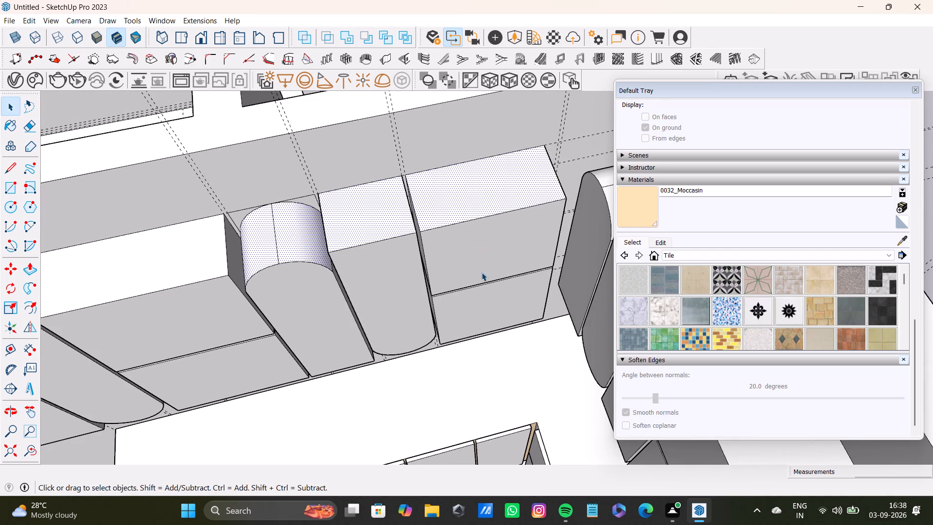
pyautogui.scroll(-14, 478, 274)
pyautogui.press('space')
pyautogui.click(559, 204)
# Offset the front face outline of the arch-topped end upper cabinet inward to form a shutter border.
pyautogui.scroll(-2, 408, 287)
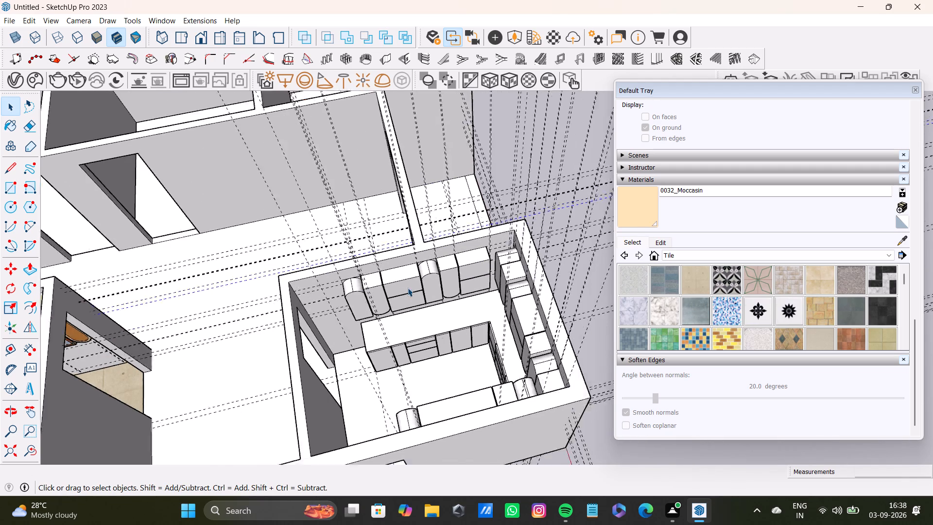
pyautogui.scroll(-2, 408, 288)
pyautogui.moveTo(409, 288); pyautogui.dragTo(491, 219, button='middle')
pyautogui.scroll(8, 477, 328)
pyautogui.moveTo(393, 302); pyautogui.dragTo(467, 264, button='middle')
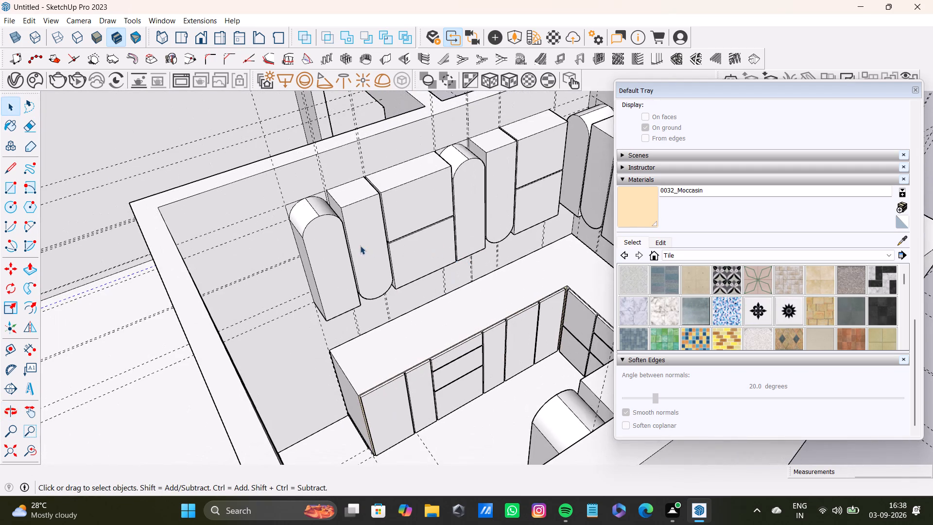
pyautogui.click(329, 256)
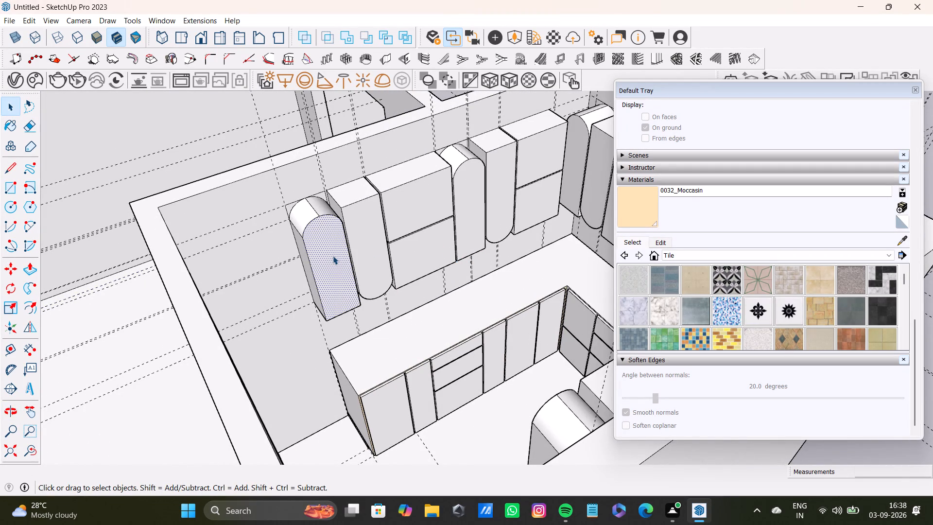
pyautogui.press('f')
pyautogui.click(333, 256)
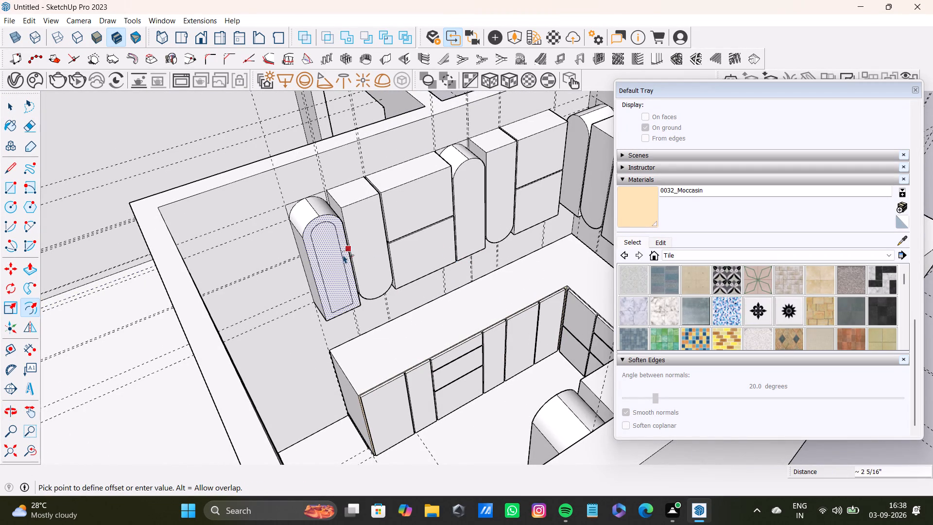
pyautogui.click(344, 254)
pyautogui.press('space')
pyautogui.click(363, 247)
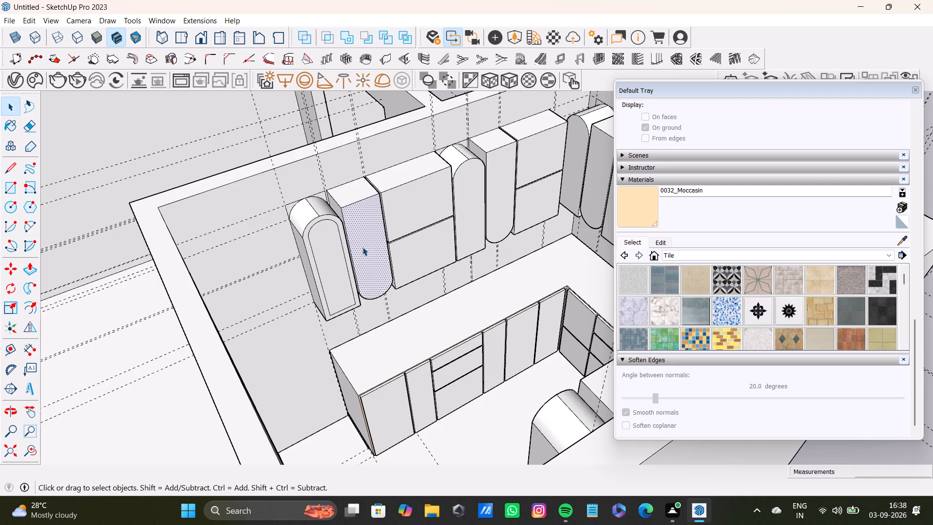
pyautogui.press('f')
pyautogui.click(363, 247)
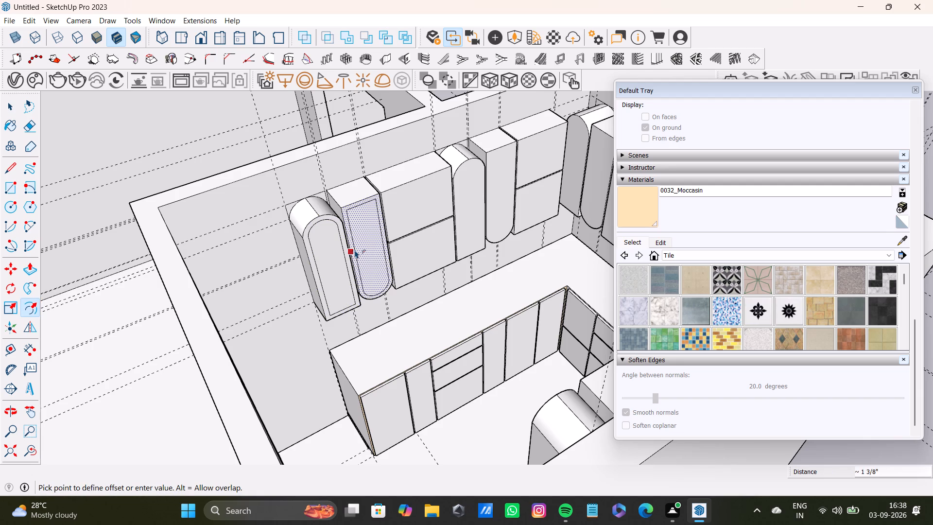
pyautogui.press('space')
# Offset the round-bottomed shutter face beside the arched end cabinet inward by about 1 13/16".
pyautogui.click(355, 250)
pyautogui.press('f')
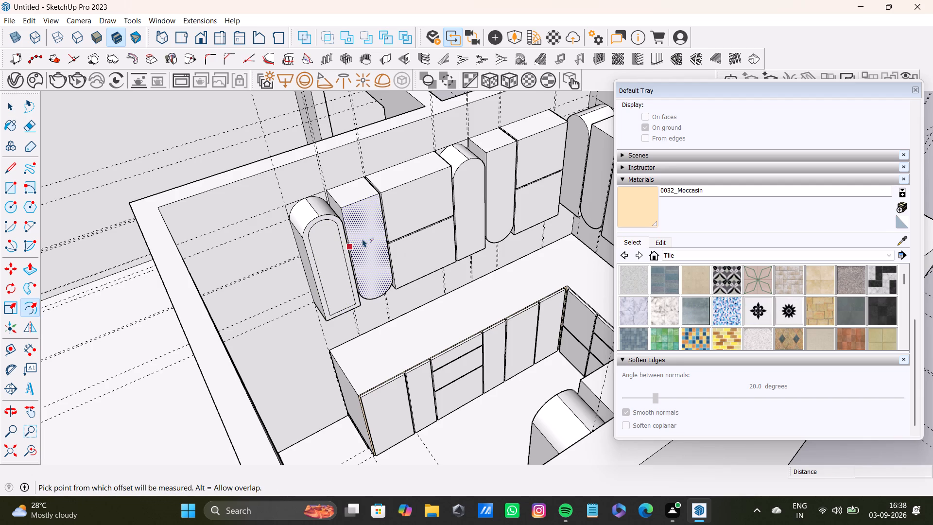
pyautogui.click(366, 236)
pyautogui.click(355, 245)
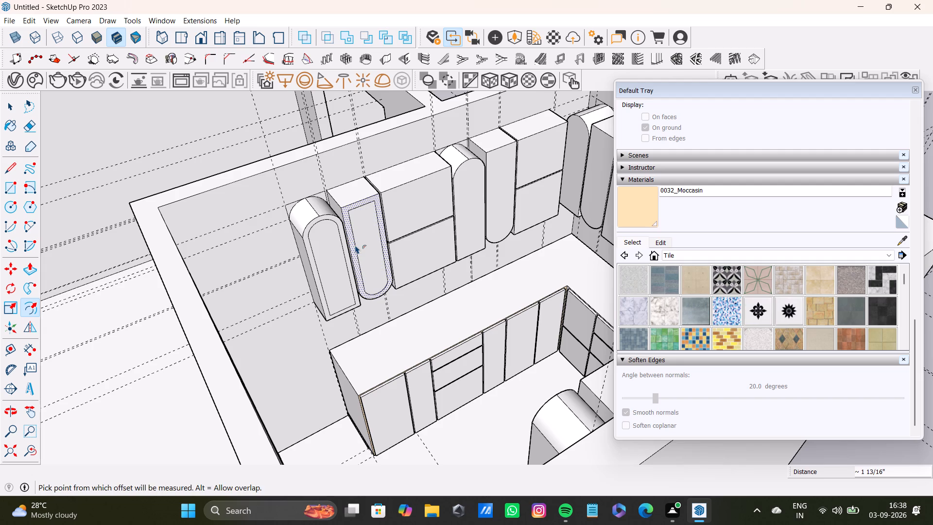
pyautogui.press('space')
# Offset the upper shutter face of the adjacent wide, split upper cabinet inward by about 1 1/16".
pyautogui.click(405, 213)
pyautogui.press('f')
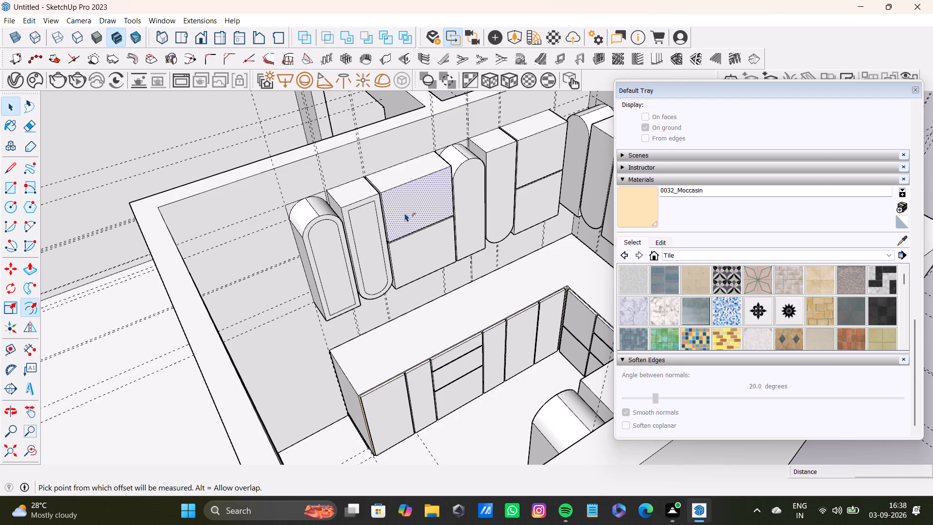
pyautogui.click(405, 213)
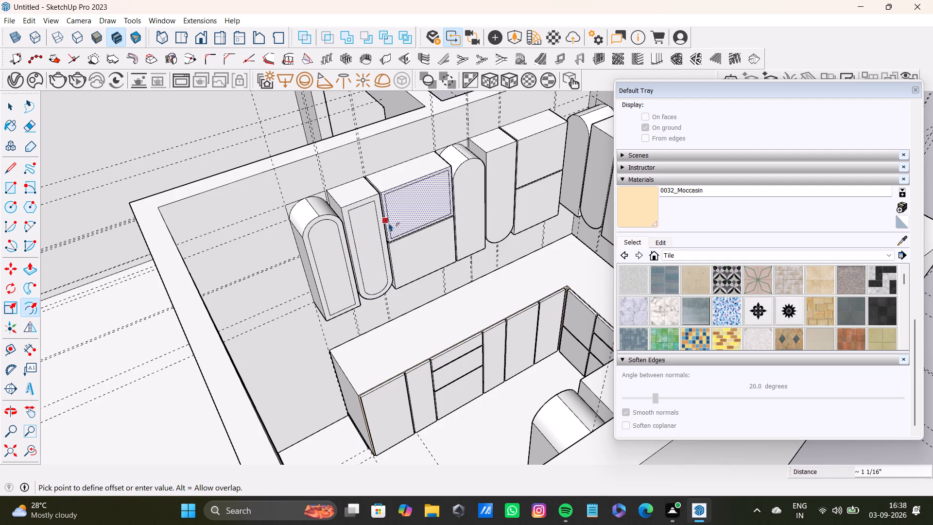
pyautogui.click(389, 223)
pyautogui.press('space')
# Offset the lower shutter face of the same wide, split upper cabinet inward by about 1 1/2".
pyautogui.click(417, 262)
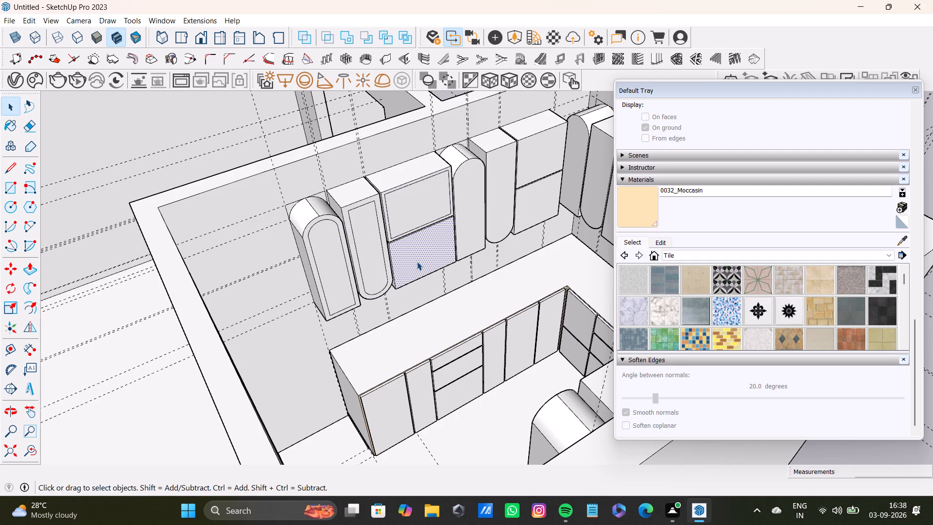
pyautogui.press('f')
pyautogui.click(417, 262)
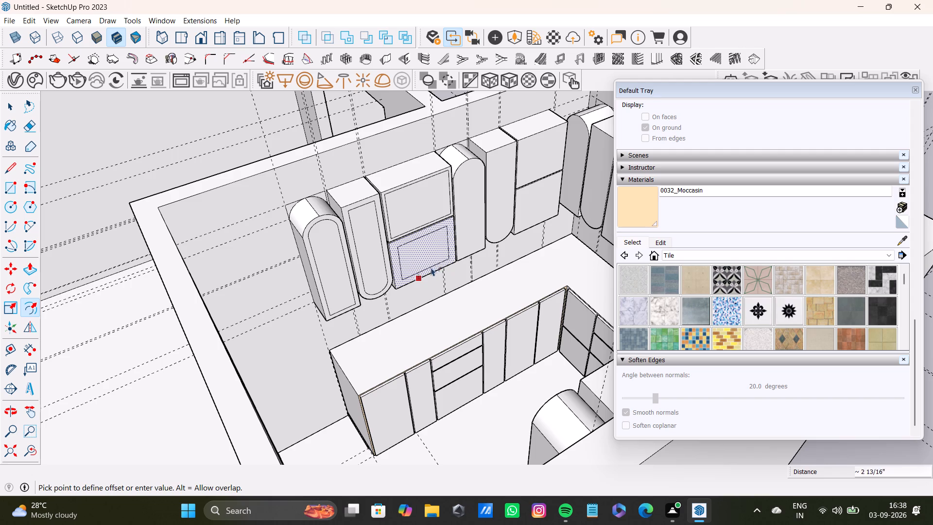
pyautogui.click(428, 271)
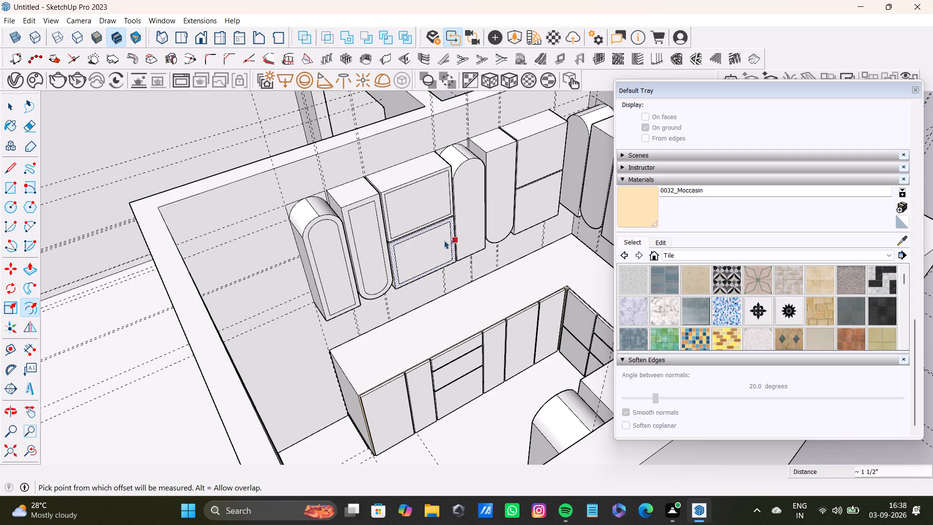
# Offset the arch-topped shutter face on the far side of the first split upper cabinet inward to form a border.
pyautogui.press('space')
pyautogui.click(472, 227)
pyautogui.press('f')
pyautogui.click(472, 227)
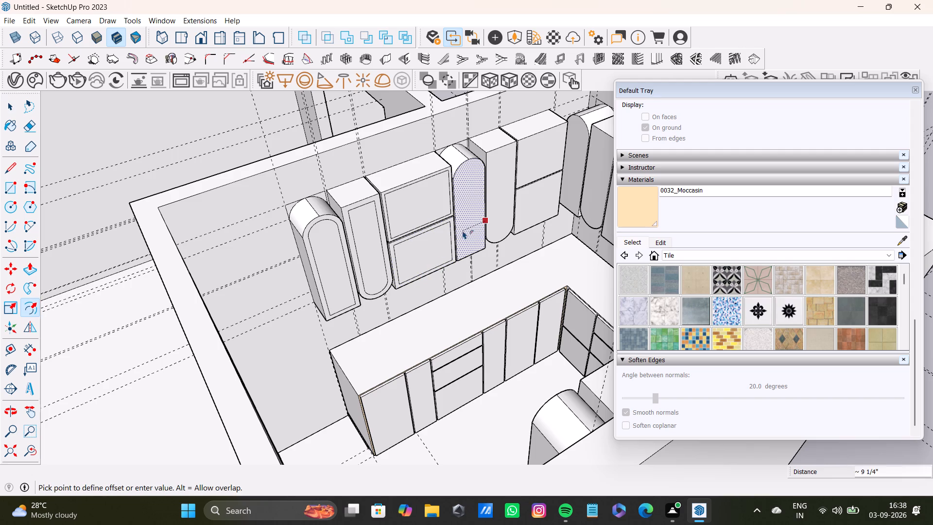
pyautogui.click(481, 214)
pyautogui.press('space')
# Offset the second round-bottomed shutter face on the same wall inward to form a narrow border.
pyautogui.click(501, 194)
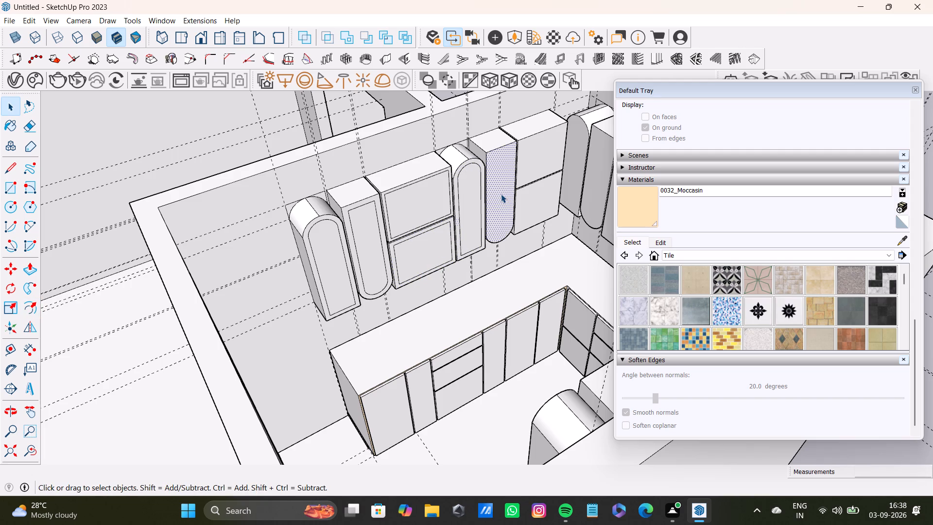
pyautogui.press('f')
pyautogui.click(501, 194)
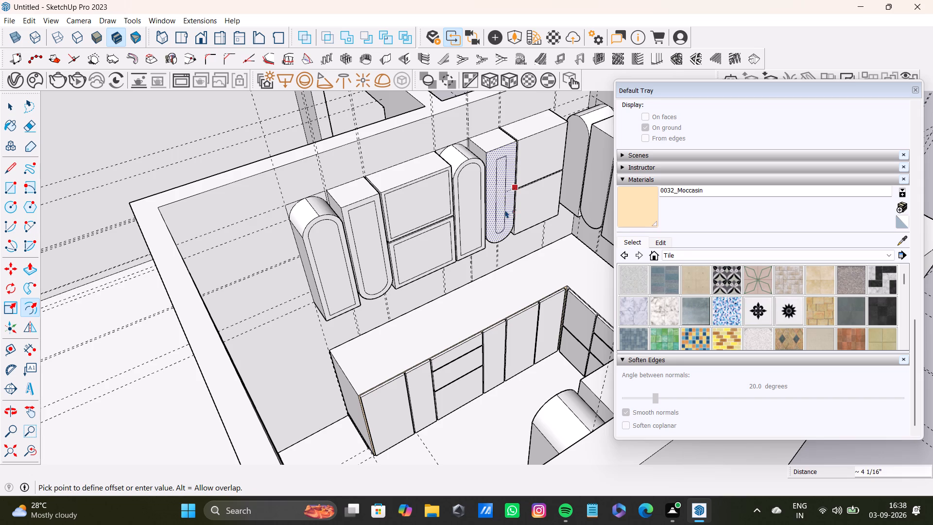
pyautogui.click(511, 211)
pyautogui.press('space')
# Offset the upper shutter face of the second wide, split upper cabinet inward by about 1 1/2".
pyautogui.click(538, 155)
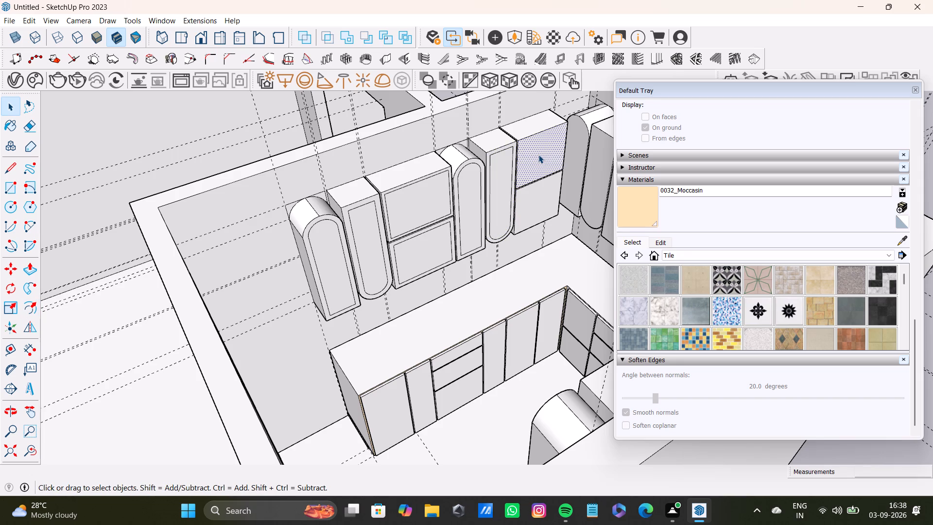
pyautogui.press('f')
pyautogui.click(538, 155)
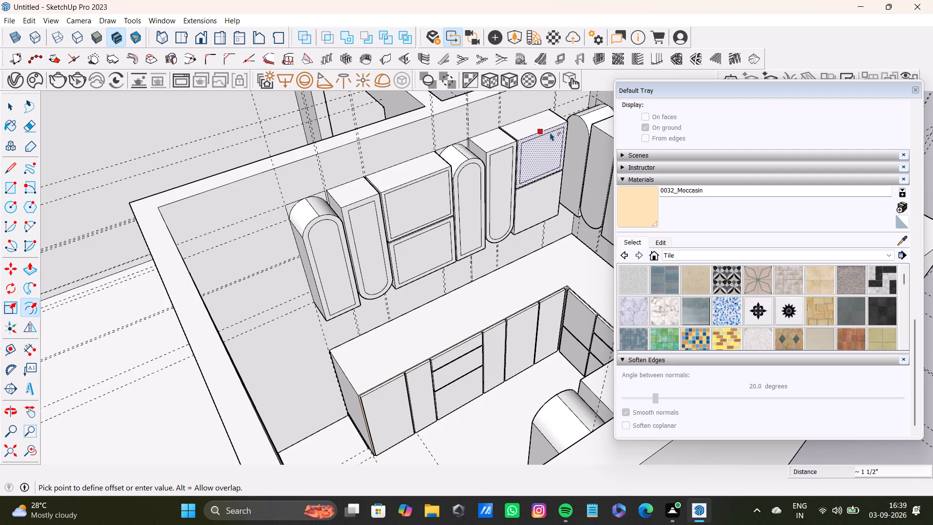
pyautogui.click(550, 132)
pyautogui.press('space')
# Offset the lower shutter face of the second wide, split upper cabinet inward by about 2".
pyautogui.click(539, 199)
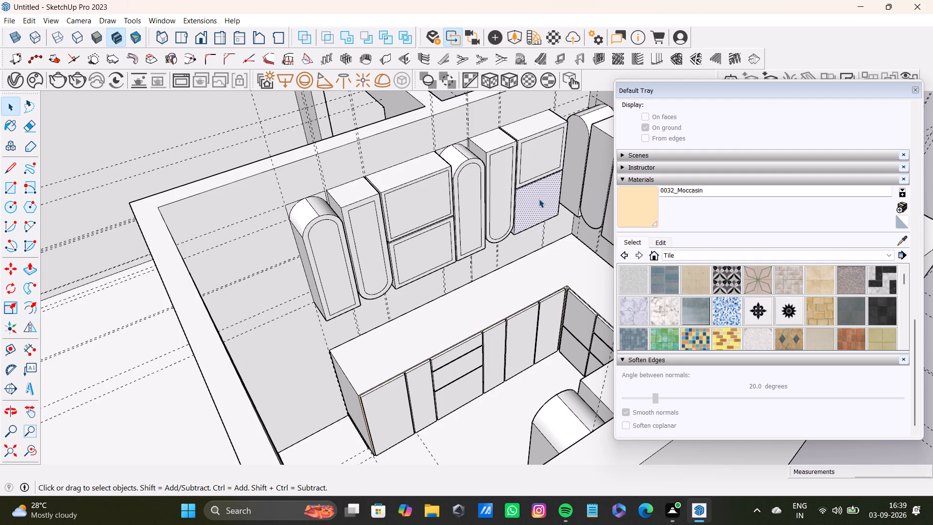
pyautogui.press('f')
pyautogui.click(540, 198)
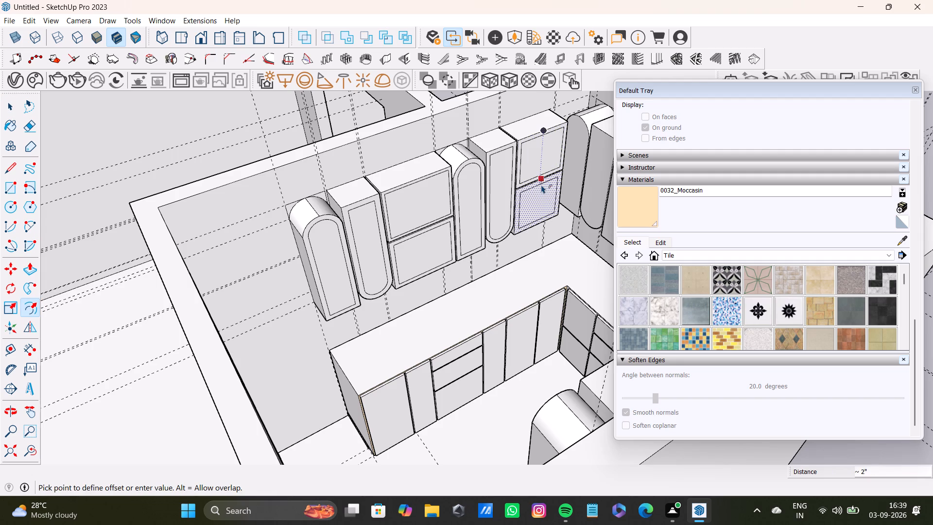
pyautogui.click(541, 185)
pyautogui.press('space')
# Offset the arch-topped upper cabinet face at the start of the adjoining wall inward by about 1 3/8".
pyautogui.click(573, 166)
pyautogui.moveTo(506, 241); pyautogui.dragTo(607, 269, button='middle')
pyautogui.keyDown('shift'); pyautogui.moveTo(541, 220); pyautogui.dragTo(452, 342, button='middle'); pyautogui.keyUp('shift')
pyautogui.moveTo(456, 343); pyautogui.dragTo(501, 340, button='middle')
pyautogui.scroll(3, 422, 289)
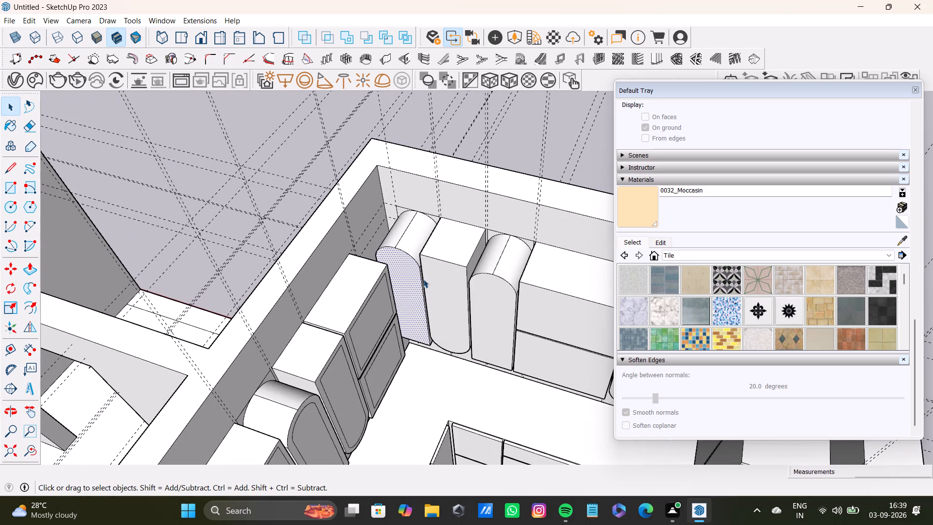
pyautogui.press('f')
pyautogui.click(405, 263)
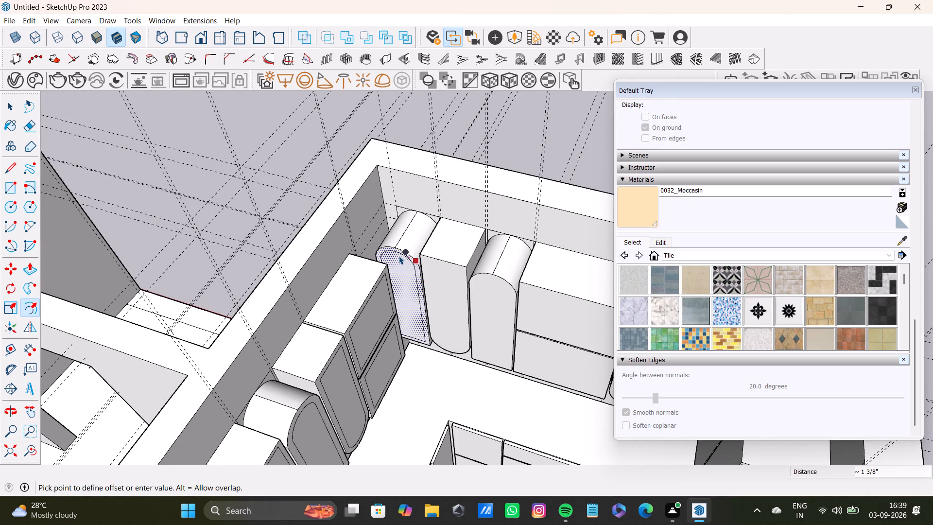
pyautogui.click(399, 256)
pyautogui.press('space')
# Offset the round-bottomed shutter face beside the adjoining wall's corner arched cabinet inward by about 1 3/4".
pyautogui.click(440, 275)
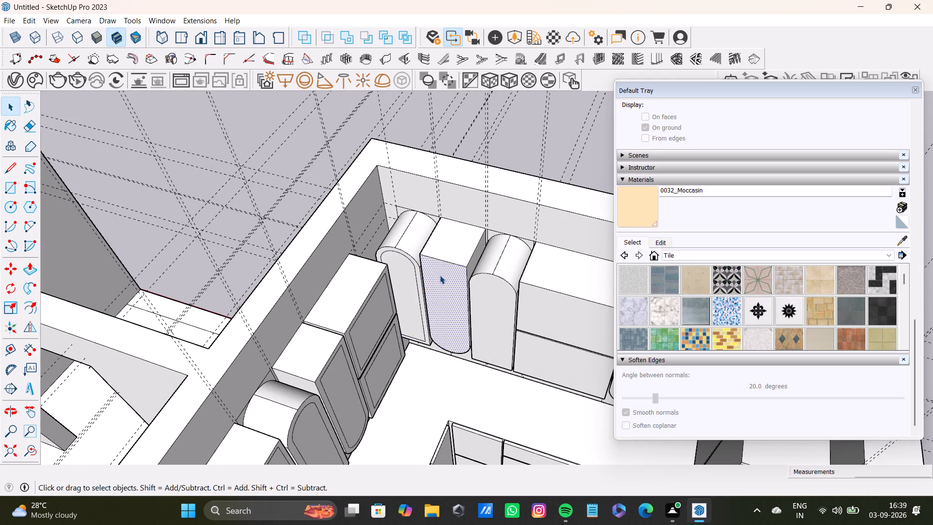
pyautogui.press('f')
pyautogui.click(440, 275)
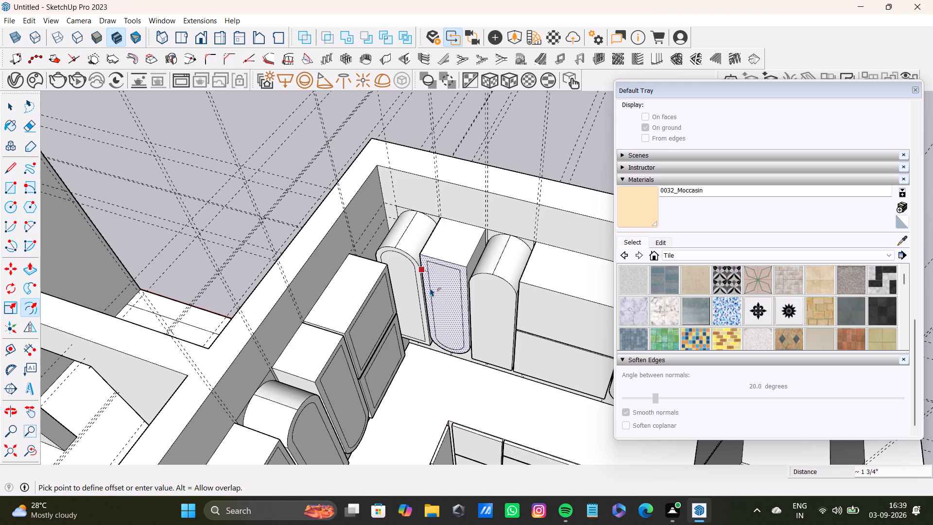
pyautogui.click(429, 288)
pyautogui.press('space')
# Offset the arch-topped shutter face between the round-bottomed and wide, split cabinets on the adjoining wall inward to form a border.
pyautogui.click(487, 297)
pyautogui.press('f')
pyautogui.click(487, 297)
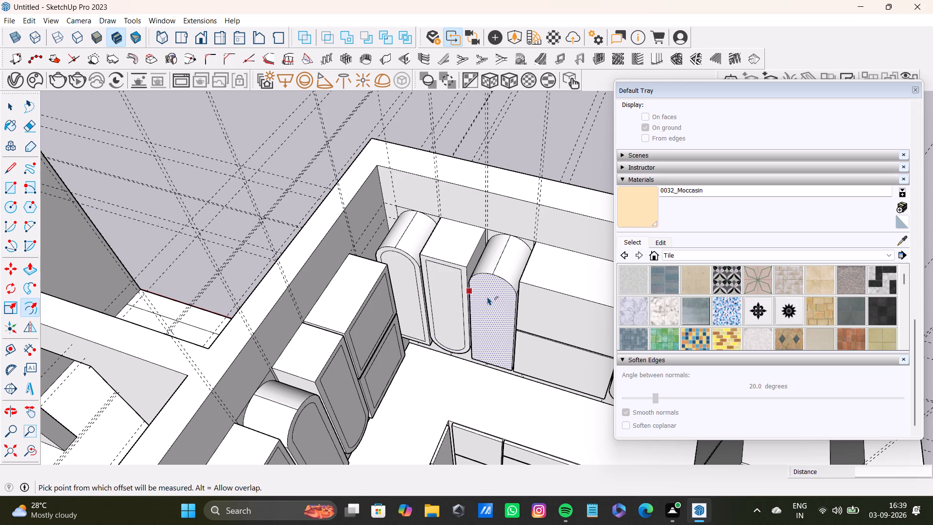
pyautogui.click(475, 299)
pyautogui.press('space')
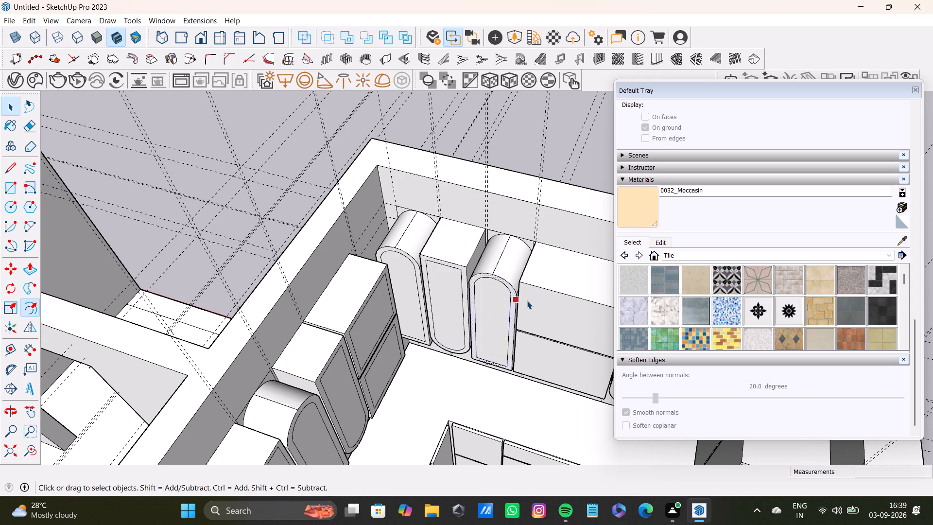
pyautogui.press('space')
# Offset the upper shutter face of the adjoining wall's wide, split upper cabinet inward to form a border.
pyautogui.scroll(-4, 495, 332)
pyautogui.keyDown('shift'); pyautogui.moveTo(502, 329); pyautogui.dragTo(405, 300, button='middle'); pyautogui.keyUp('shift')
pyautogui.moveTo(419, 327); pyautogui.dragTo(447, 298, button='middle')
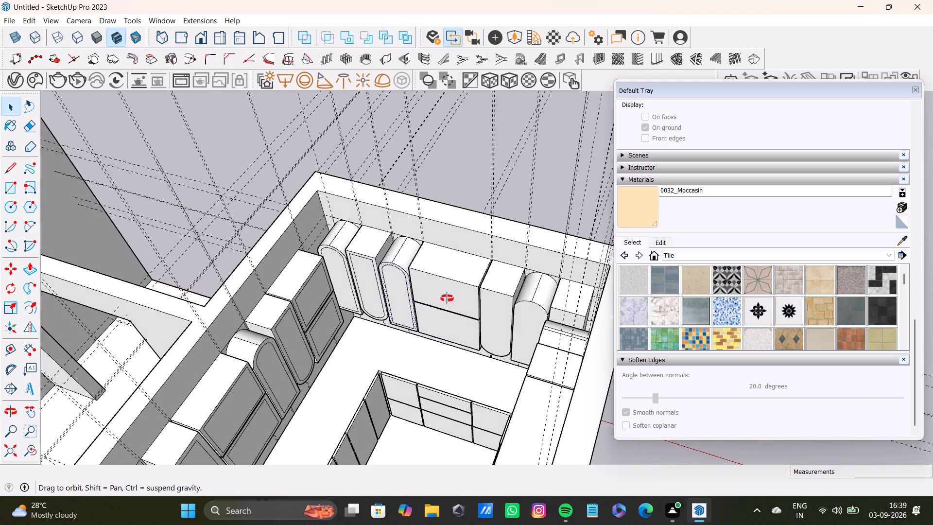
pyautogui.moveTo(447, 298); pyautogui.dragTo(467, 232, button='middle')
pyautogui.click(462, 297)
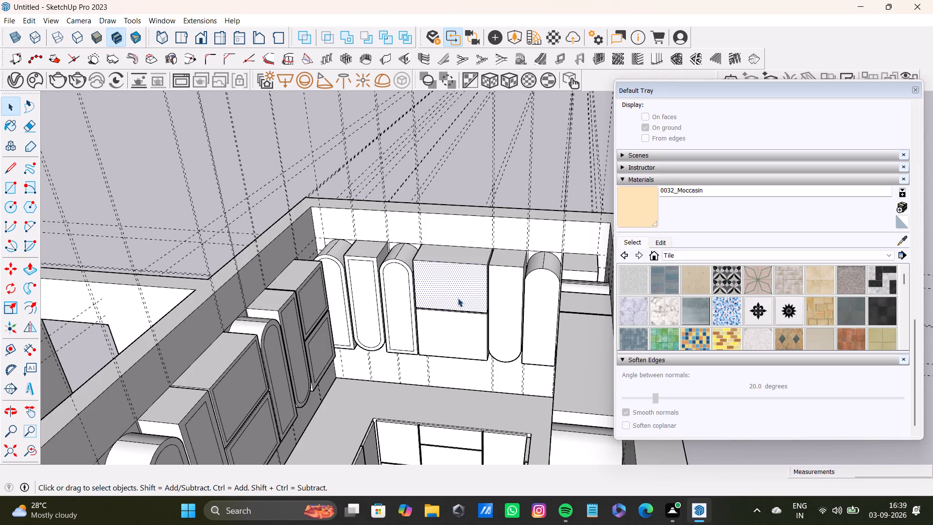
pyautogui.press('f')
pyautogui.click(458, 291)
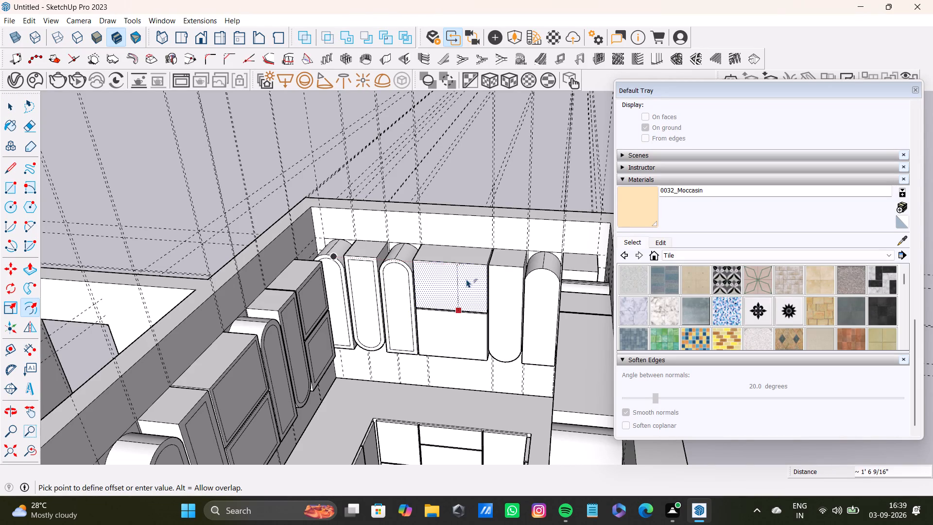
pyautogui.click(456, 305)
pyautogui.press('space')
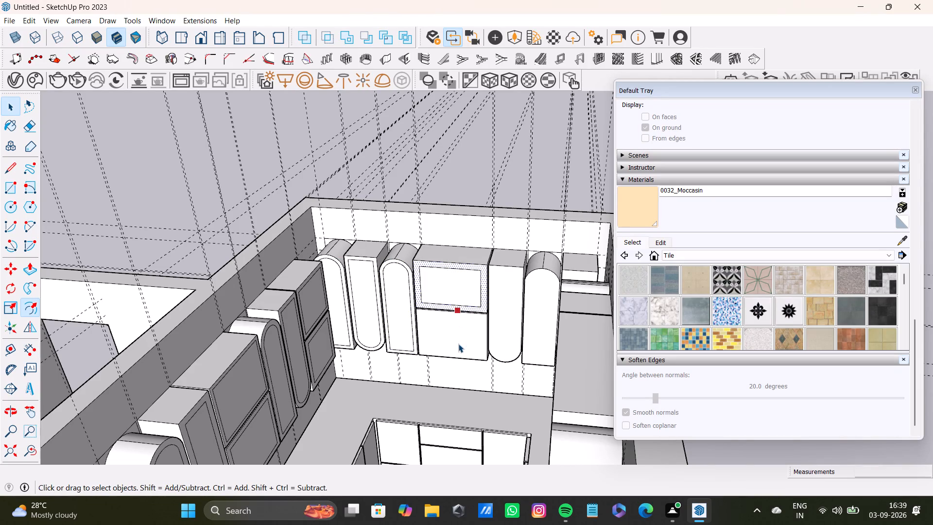
# Offset the lower shutter face of the adjoining wall's wide, split upper cabinet inward to form a border.
pyautogui.click(458, 344)
pyautogui.press('f')
pyautogui.click(451, 340)
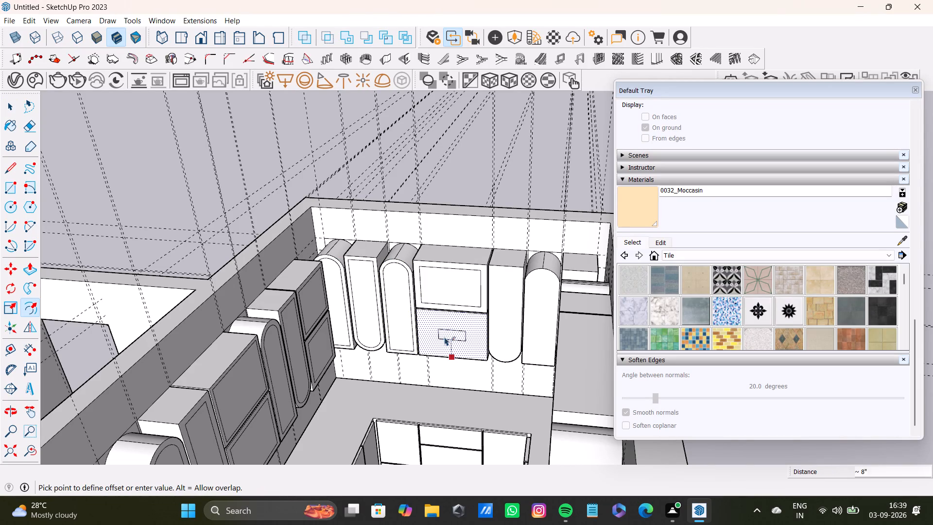
pyautogui.click(475, 355)
pyautogui.press('space')
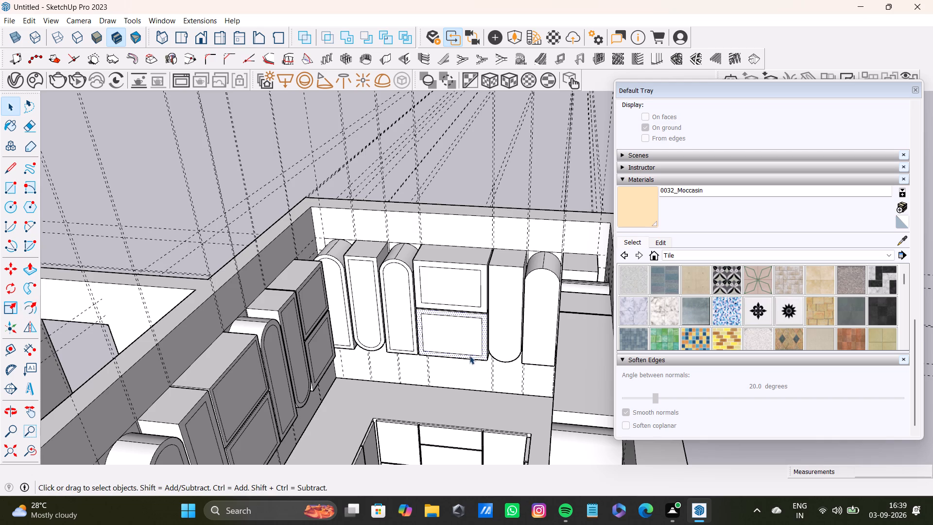
# Offset the round-bottomed shutter face on the far side of that wide, split cabinet inward by about 1 7/8".
pyautogui.keyDown('shift'); pyautogui.moveTo(436, 360); pyautogui.dragTo(399, 364, button='middle'); pyautogui.keyUp('shift')
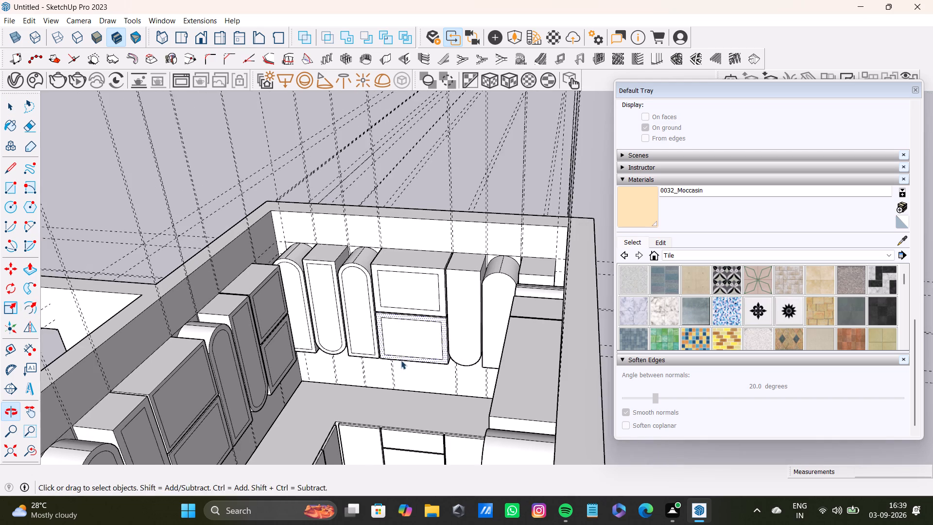
pyautogui.moveTo(402, 360); pyautogui.dragTo(464, 368, button='middle')
pyautogui.scroll(3, 466, 346)
pyautogui.press('f')
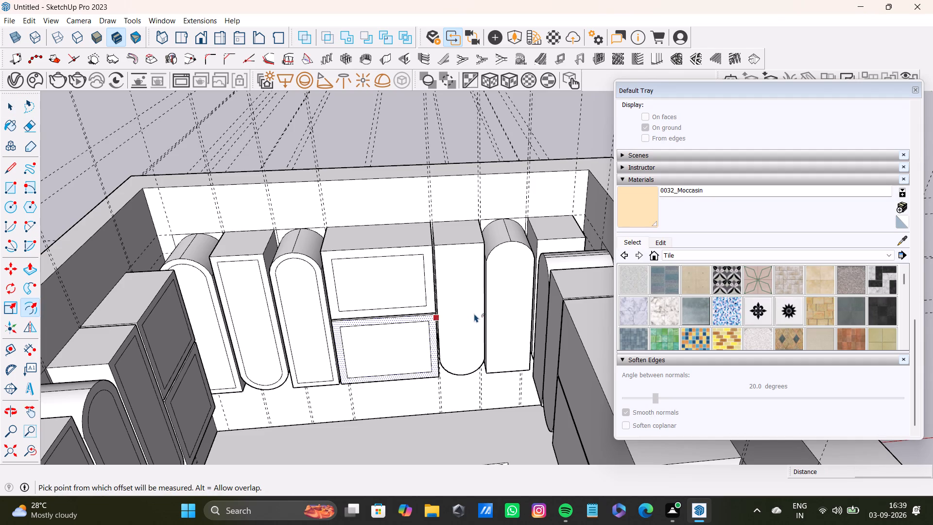
pyautogui.press('space')
pyautogui.click(470, 312)
pyautogui.press('f')
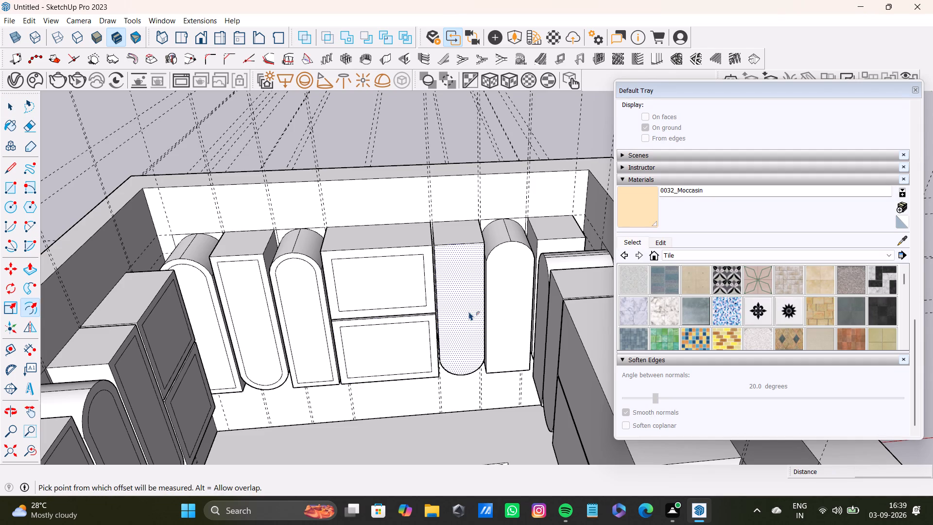
pyautogui.click(469, 312)
pyautogui.click(477, 303)
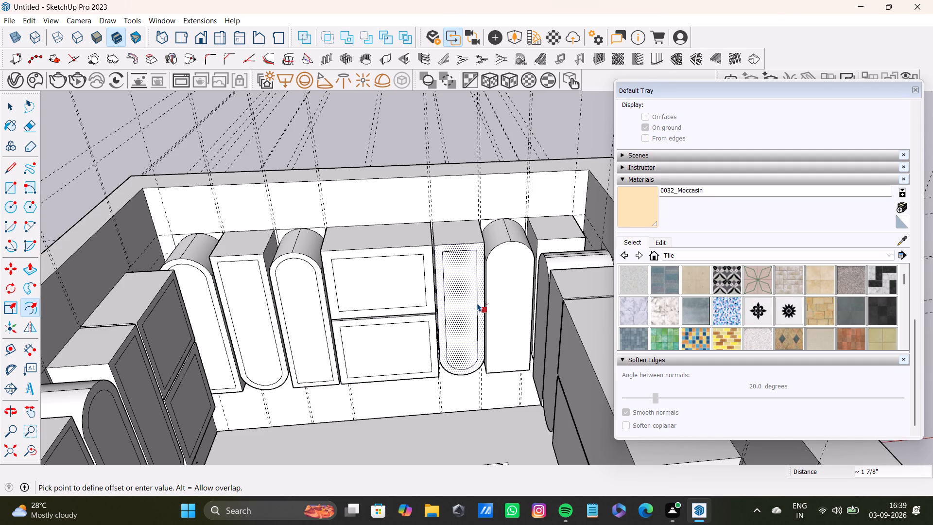
pyautogui.press('space')
# Offset the last arch-topped shutter face on the adjoining wall inward by about 1 3/4".
pyautogui.click(502, 302)
pyautogui.press('f')
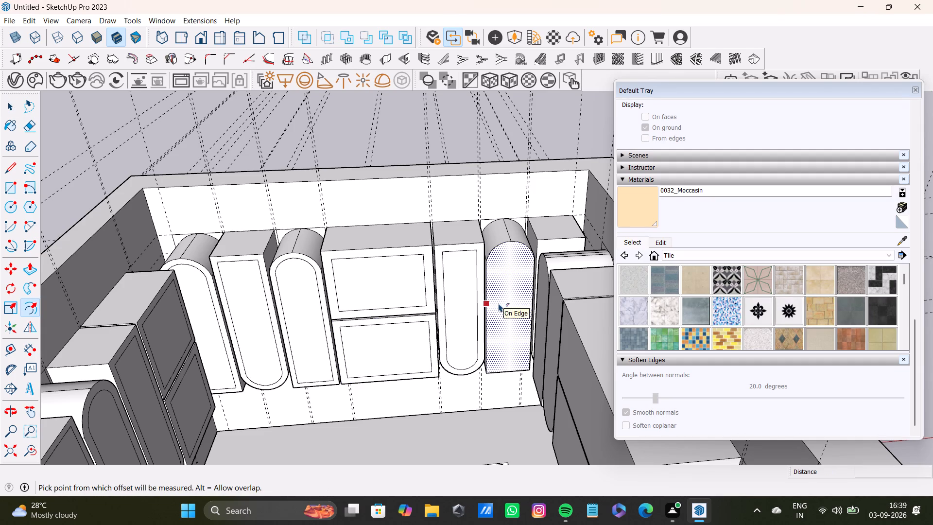
pyautogui.click(499, 303)
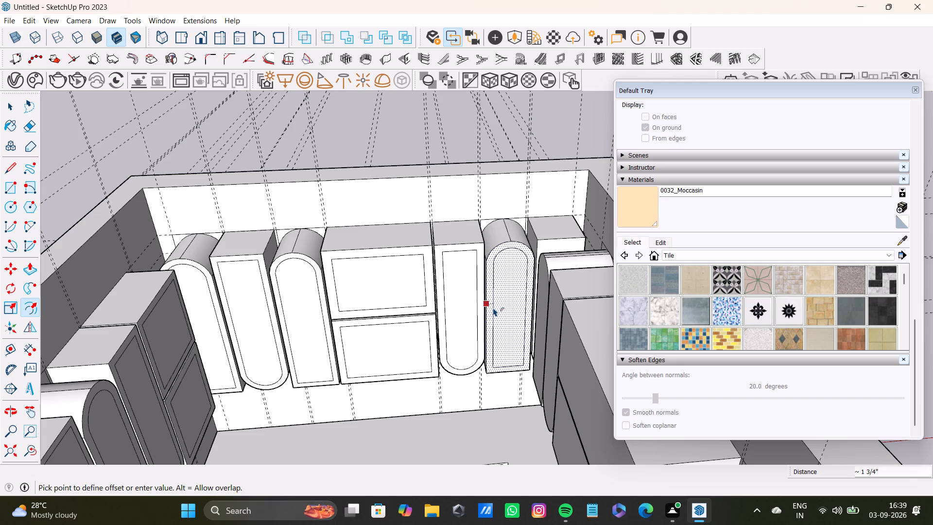
pyautogui.click(493, 308)
pyautogui.press('space')
# Offset the front face of the partly hidden rectangular upper cabinet in the far corner inward to form a border.
pyautogui.moveTo(531, 268); pyautogui.dragTo(528, 315, button='middle')
pyautogui.scroll(3, 553, 282)
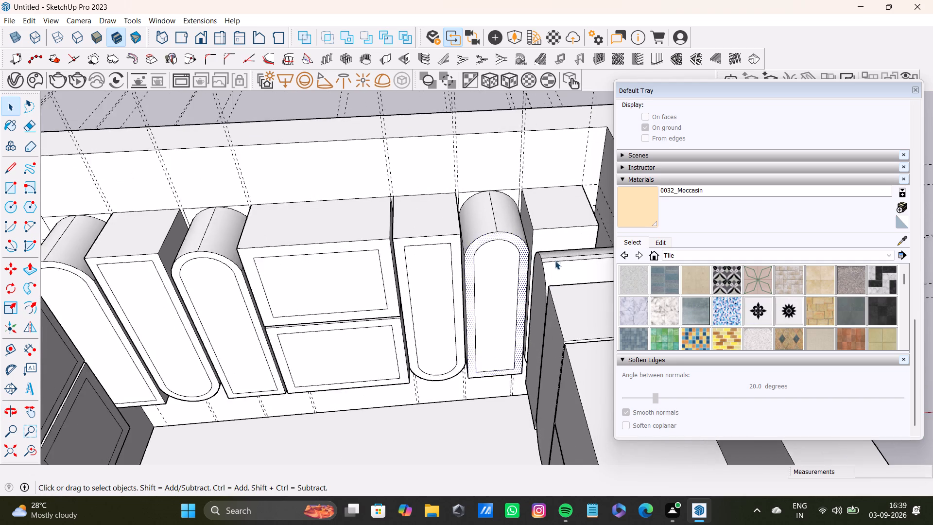
pyautogui.scroll(3, 555, 261)
pyautogui.click(562, 233)
pyautogui.press('f')
pyautogui.click(558, 234)
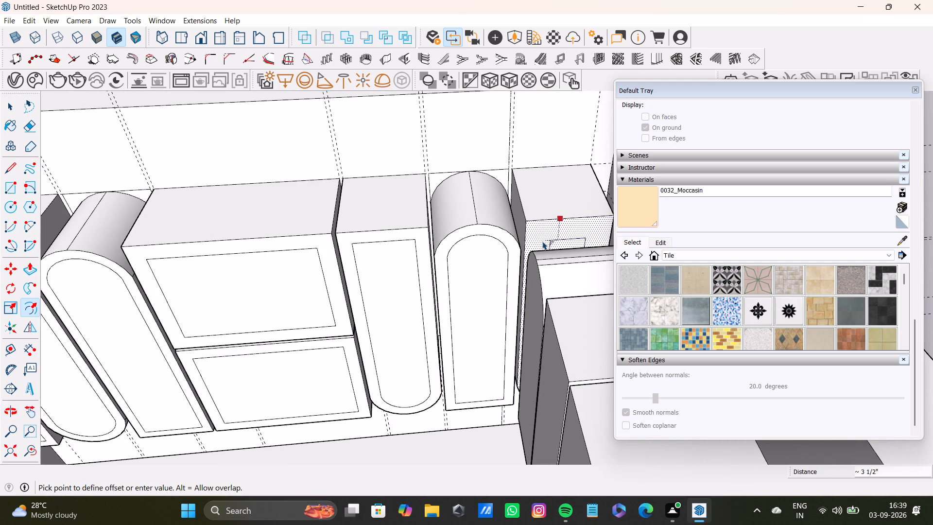
pyautogui.click(557, 227)
# Offset the arch-topped upper cabinet face nearest the corner on the third wall inward to form a border.
pyautogui.scroll(-9, 509, 301)
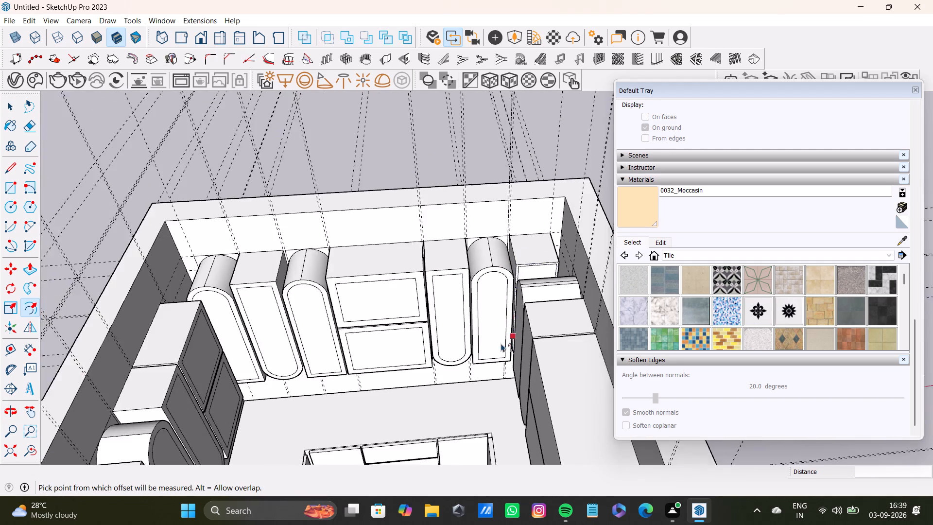
pyautogui.scroll(-1, 501, 343)
pyautogui.moveTo(445, 341); pyautogui.dragTo(568, 362, button='middle')
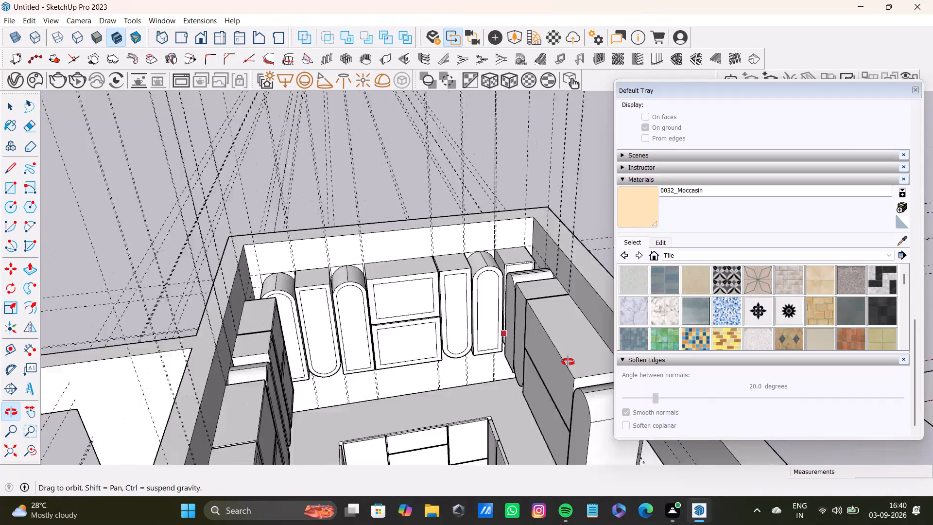
pyautogui.moveTo(568, 362); pyautogui.dragTo(592, 350, button='middle')
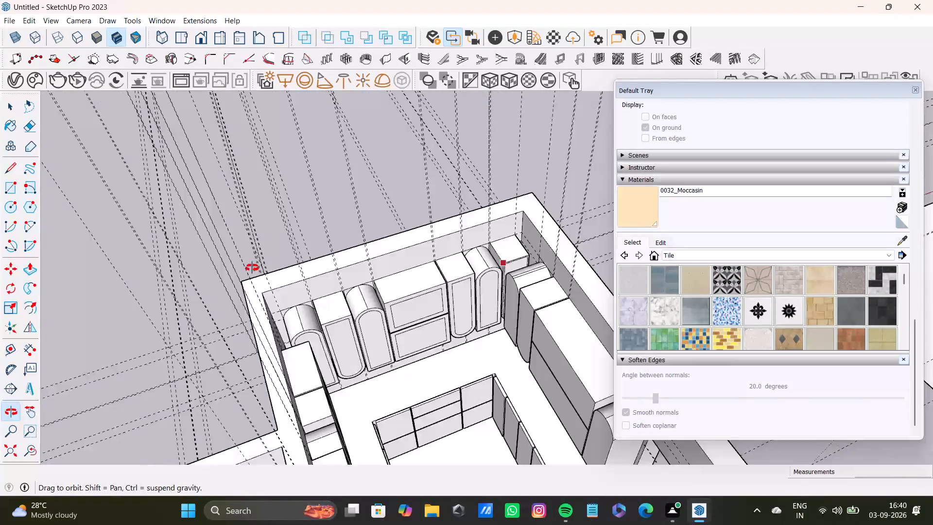
pyautogui.moveTo(300, 323); pyautogui.dragTo(486, 334, button='middle')
pyautogui.keyDown('shift'); pyautogui.moveTo(460, 248); pyautogui.dragTo(413, 253, button='middle'); pyautogui.keyUp('shift')
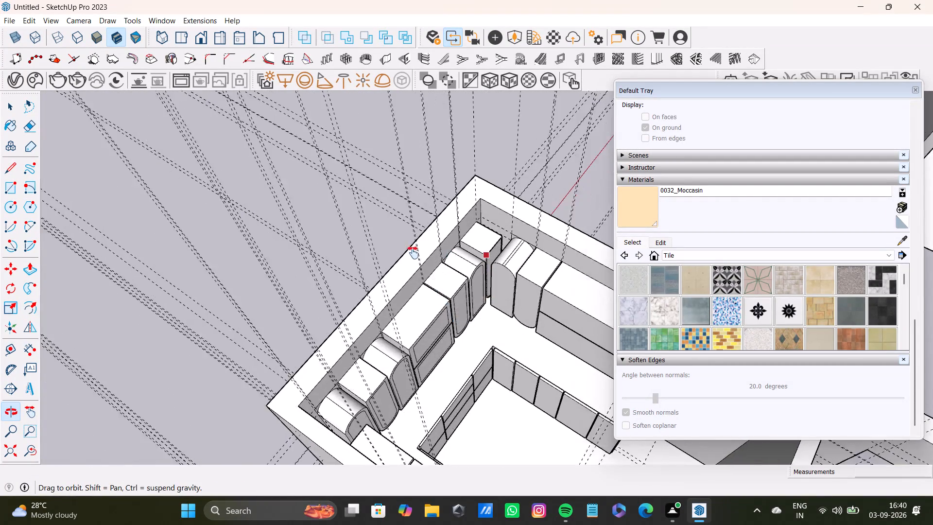
pyautogui.keyDown('shift'); pyautogui.moveTo(413, 253); pyautogui.dragTo(287, 292, button='middle'); pyautogui.keyUp('shift')
pyautogui.moveTo(351, 359); pyautogui.dragTo(411, 273, button='middle')
pyautogui.scroll(6, 374, 303)
pyautogui.moveTo(363, 322); pyautogui.dragTo(362, 252, button='middle')
pyautogui.press('space')
pyautogui.click(355, 322)
pyautogui.press('f')
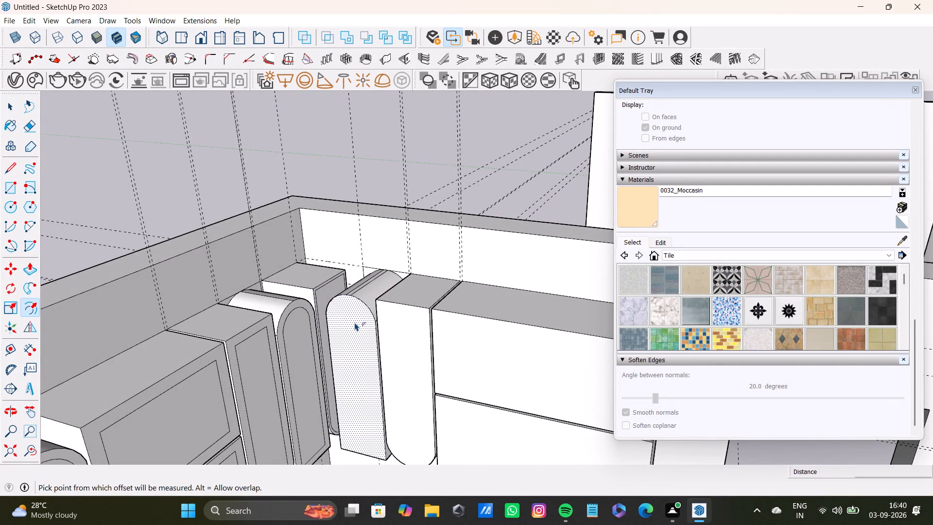
pyautogui.click(355, 322)
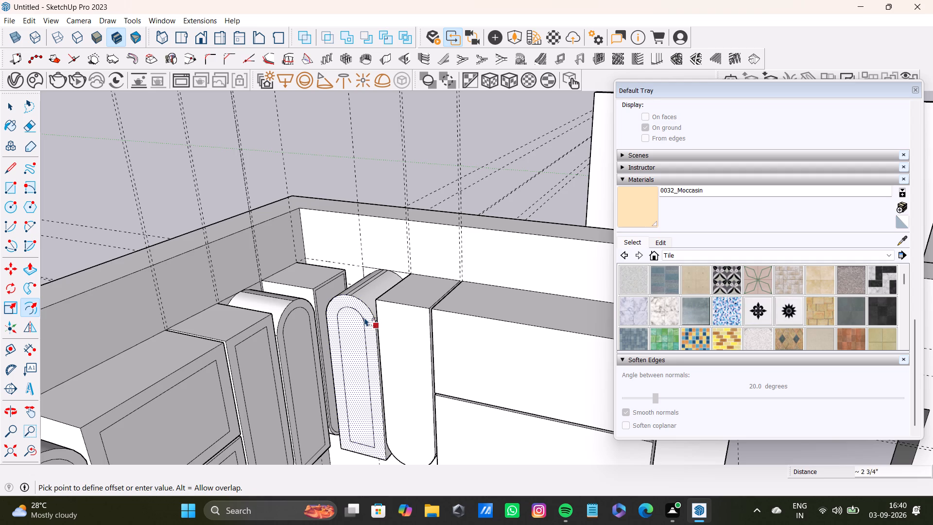
pyautogui.click(368, 315)
pyautogui.press('space')
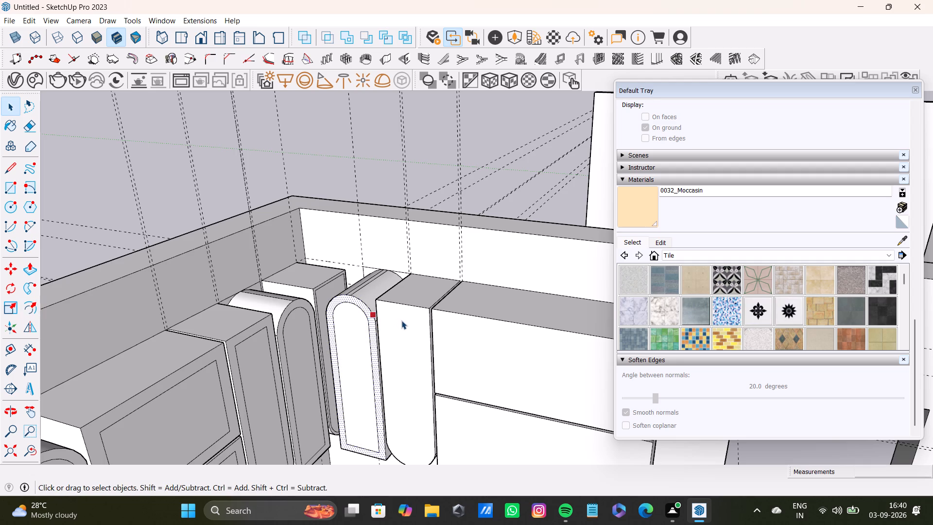
# Offset the round-bottomed upper cabinet face beside the arch-topped one on the third wall inward to form a border.
pyautogui.click(401, 320)
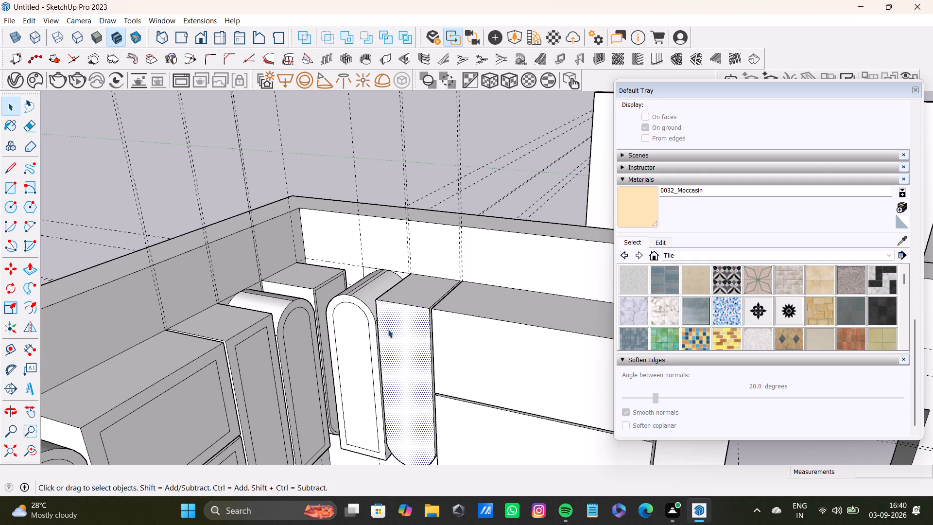
pyautogui.press('f')
pyautogui.click(388, 329)
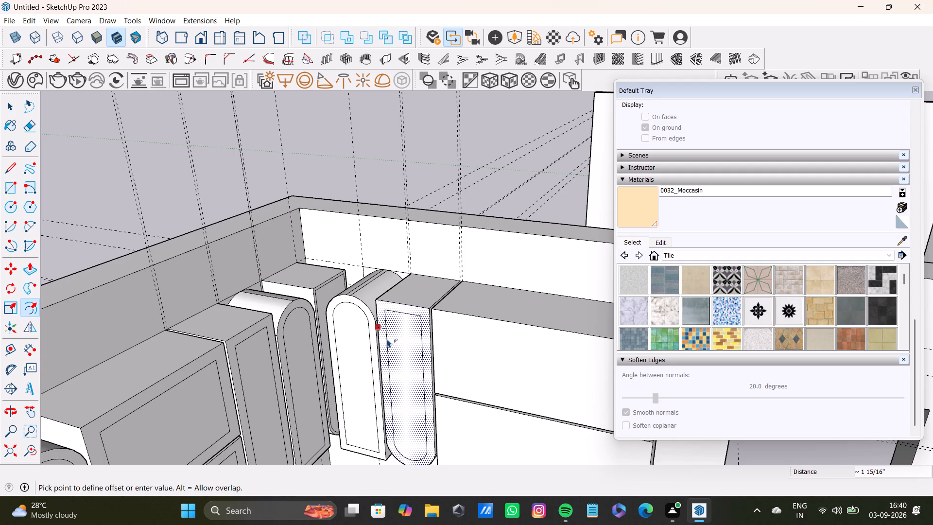
pyautogui.click(385, 338)
# Offset the upper shutter face of the wide, split cabinet on the third wall inward to form a border.
pyautogui.scroll(-3, 413, 360)
pyautogui.keyDown('shift'); pyautogui.moveTo(456, 378); pyautogui.dragTo(399, 315, button='middle'); pyautogui.keyUp('shift')
pyautogui.click(454, 311)
pyautogui.press('space')
pyautogui.press('space')
pyautogui.click(454, 311)
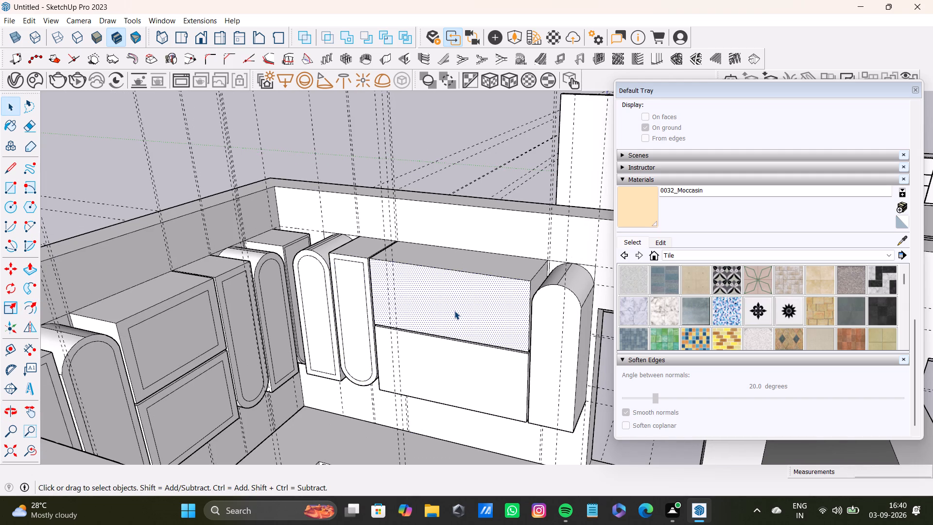
pyautogui.press('f')
pyautogui.click(446, 313)
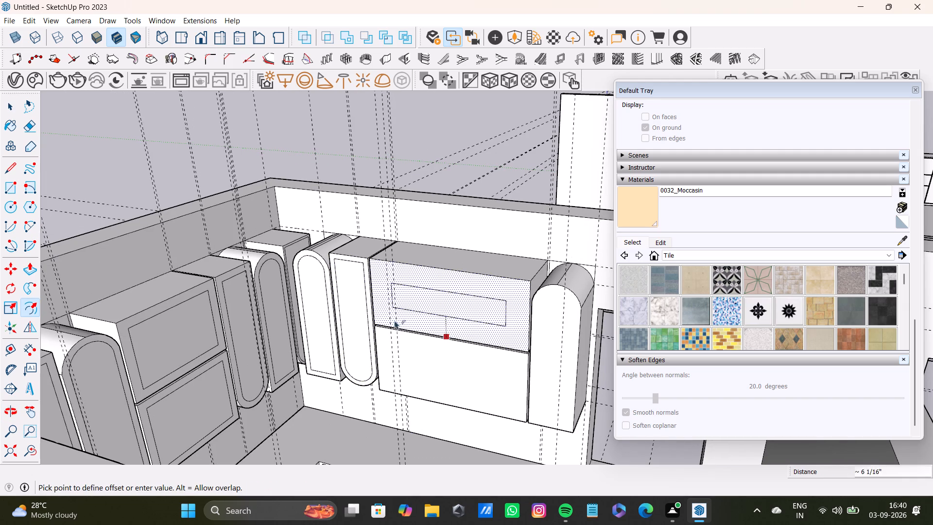
pyautogui.click(399, 324)
pyautogui.press('space')
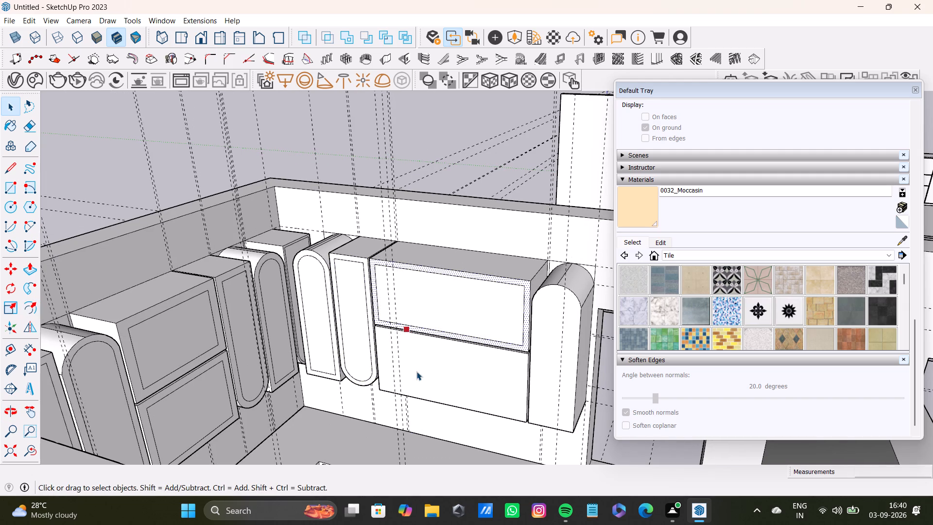
# Offset the lower shutter face of that wide, split cabinet inward by about 2 1/16".
pyautogui.click(416, 371)
pyautogui.press('f')
pyautogui.click(416, 371)
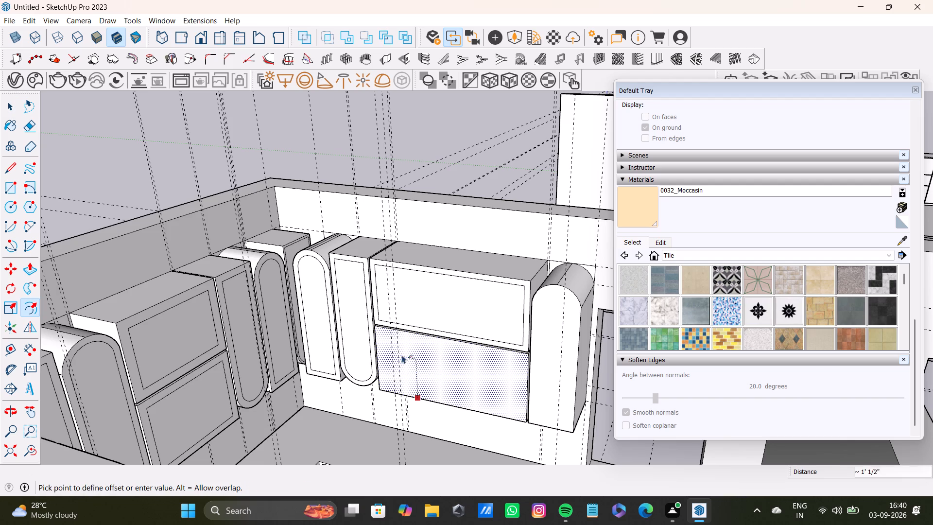
pyautogui.click(435, 396)
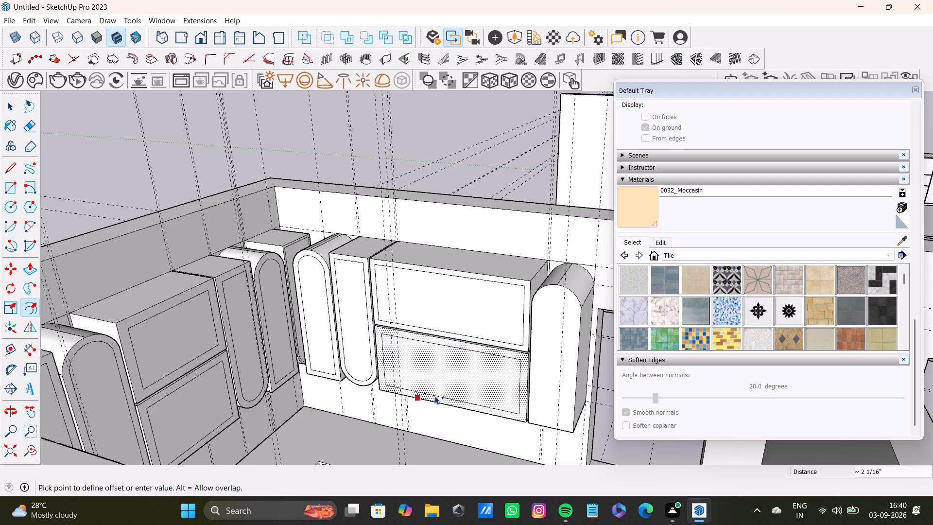
pyautogui.press('space')
# Offset the arch-topped cabinet face at the end of the third wall inward by about 1 3/16".
pyautogui.click(541, 371)
pyautogui.press('f')
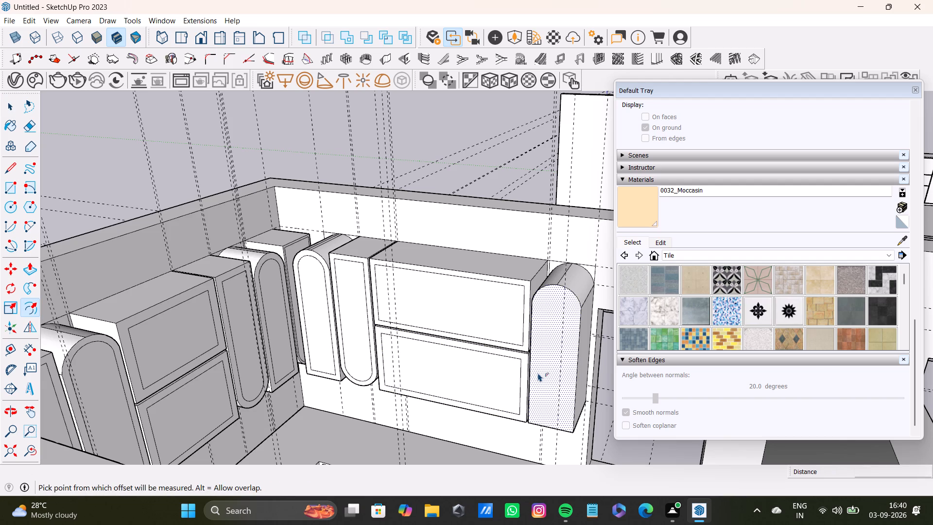
pyautogui.click(538, 373)
pyautogui.click(534, 380)
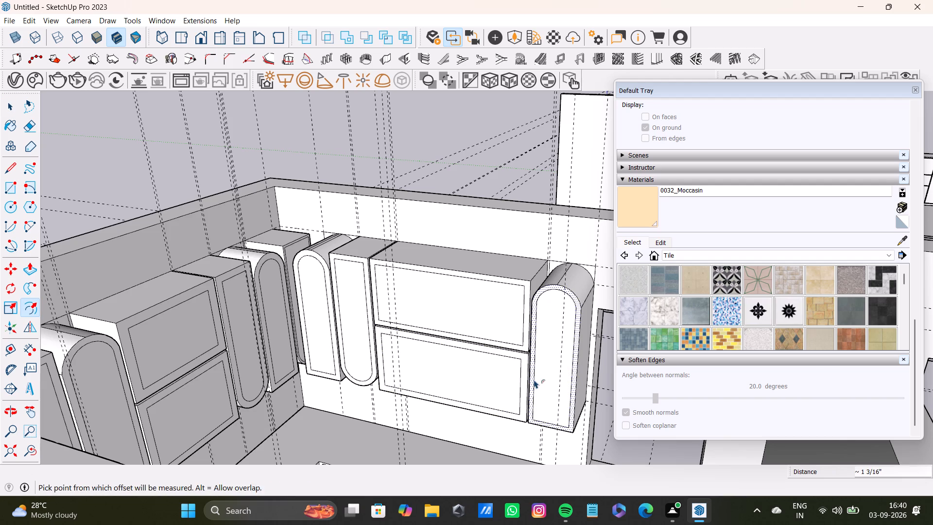
pyautogui.press('space')
# Open the base cabinet group and paint the exposed side face at the first run's end with 0032_Moccasin.
pyautogui.scroll(-5, 390, 350)
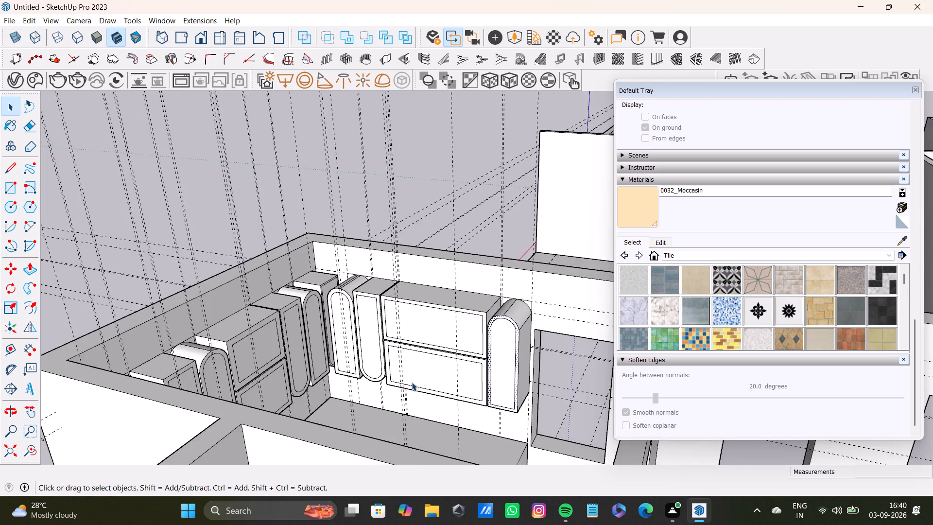
pyautogui.scroll(-3, 412, 382)
pyautogui.moveTo(476, 384); pyautogui.dragTo(160, 420, button='middle')
pyautogui.scroll(3, 372, 350)
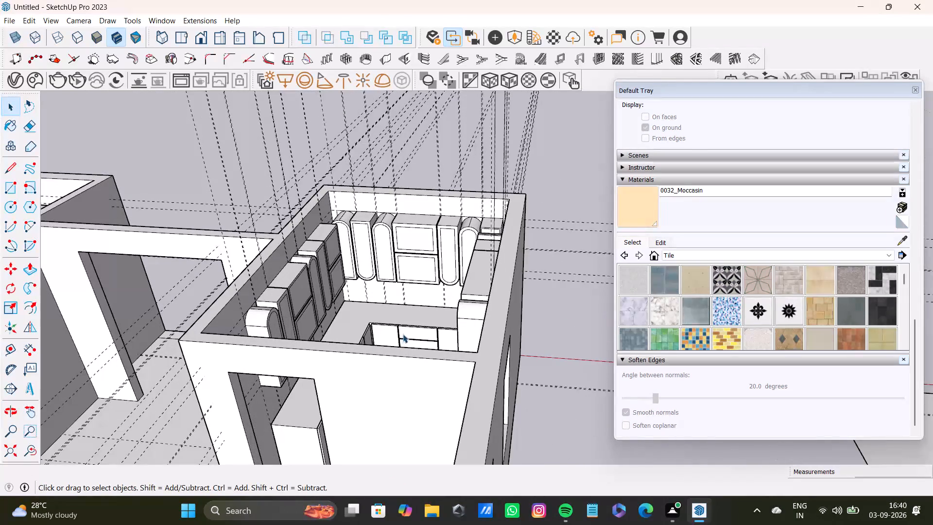
pyautogui.scroll(3, 306, 271)
pyautogui.scroll(-1, 288, 302)
pyautogui.moveTo(291, 320); pyautogui.dragTo(281, 372, button='middle')
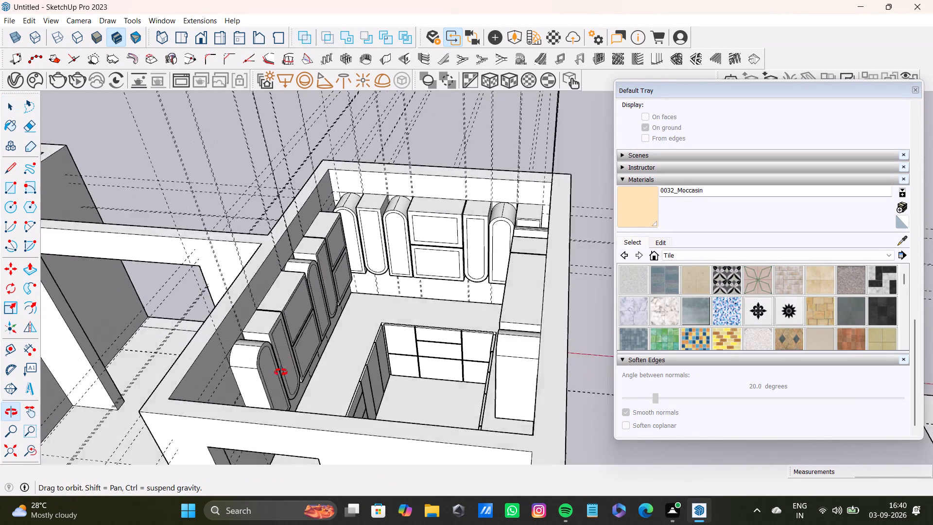
pyautogui.moveTo(281, 372); pyautogui.dragTo(208, 415, button='middle')
pyautogui.scroll(7, 263, 323)
pyautogui.moveTo(394, 409); pyautogui.dragTo(314, 338, button='middle')
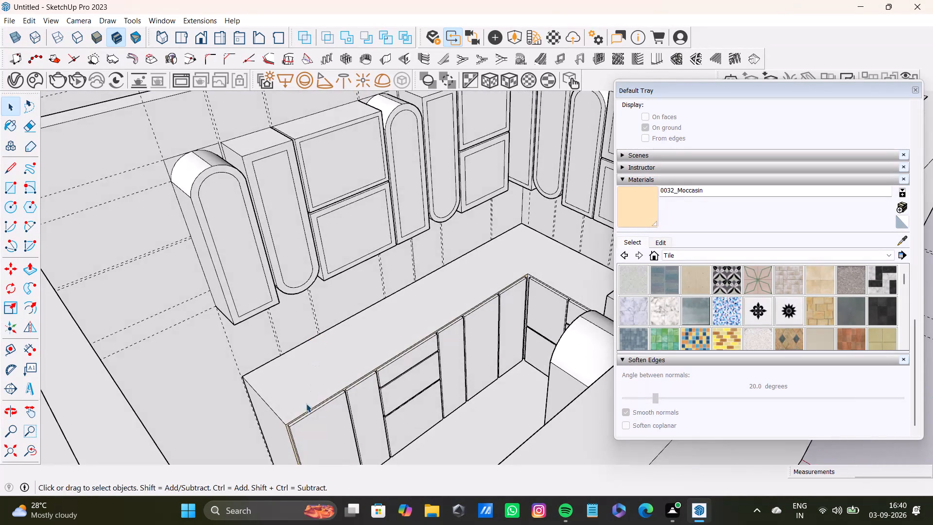
pyautogui.scroll(6, 305, 405)
pyautogui.scroll(-6, 309, 412)
pyautogui.keyDown('shift'); pyautogui.moveTo(321, 411); pyautogui.dragTo(321, 279, button='middle'); pyautogui.keyUp('shift')
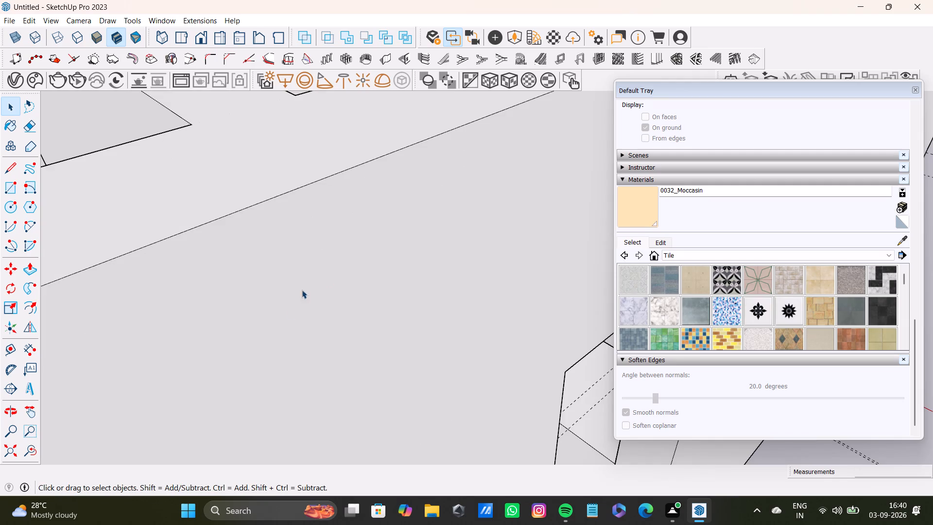
pyautogui.keyDown('shift'); pyautogui.moveTo(328, 211); pyautogui.dragTo(358, 497, button='middle'); pyautogui.keyUp('shift')
pyautogui.keyDown('shift'); pyautogui.moveTo(357, 287); pyautogui.dragTo(354, 410, button='middle'); pyautogui.keyUp('shift')
pyautogui.scroll(5, 352, 422)
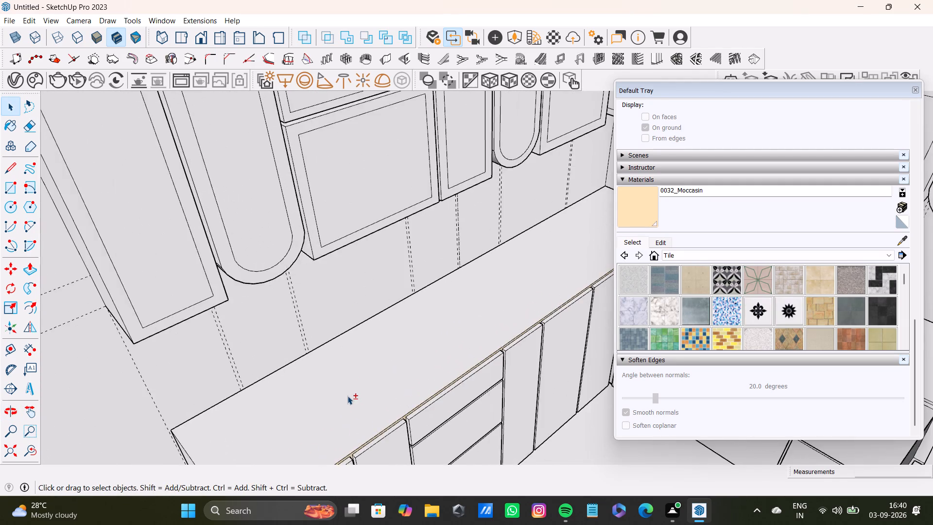
pyautogui.keyDown('shift'); pyautogui.moveTo(351, 400); pyautogui.dragTo(370, 255, button='middle'); pyautogui.keyUp('shift')
pyautogui.scroll(3, 250, 360)
pyautogui.click(249, 353)
pyautogui.click(251, 352)
pyautogui.moveTo(251, 353); pyautogui.dragTo(253, 356)
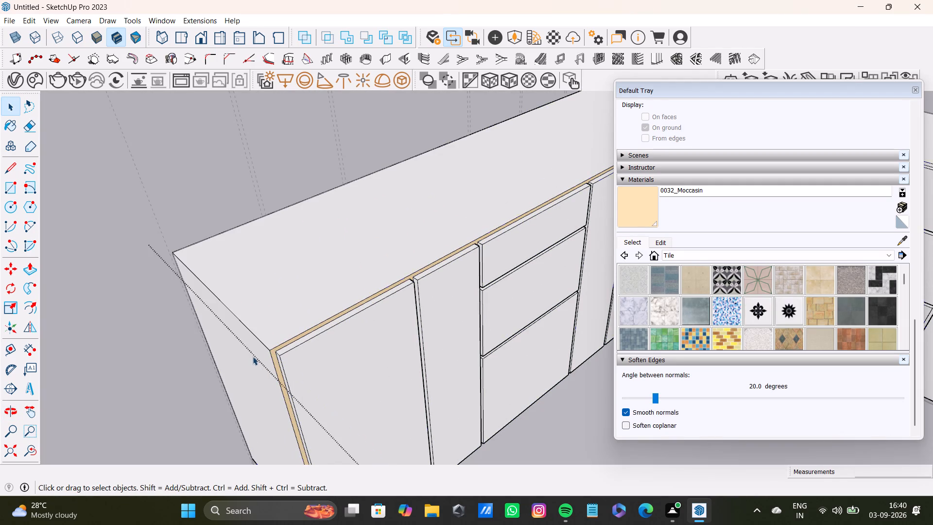
pyautogui.moveTo(253, 356); pyautogui.dragTo(255, 359)
pyautogui.click(264, 376)
pyautogui.click(638, 213)
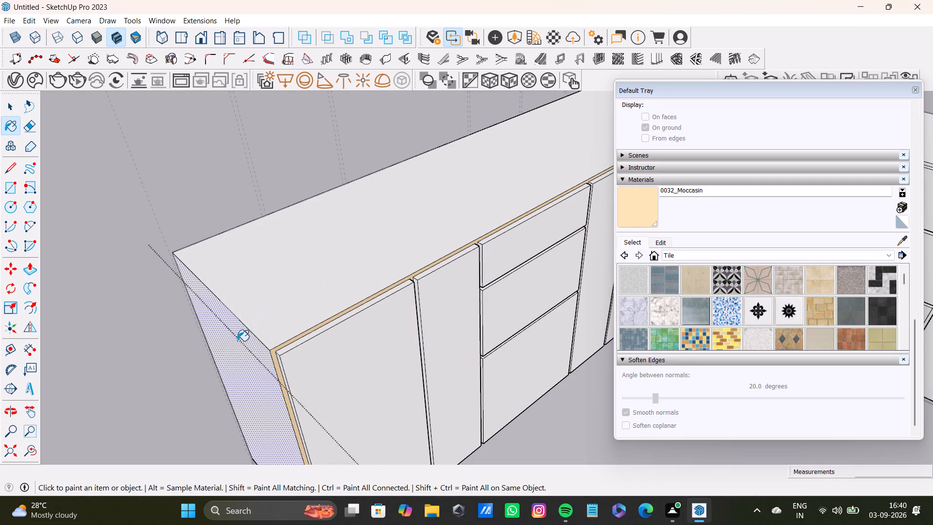
pyautogui.click(237, 341)
# Paint the two carcass front faces that meet behind the base shutters at the far inner corner with 0032_Moccasin.
pyautogui.scroll(-4, 272, 365)
pyautogui.keyDown('shift'); pyautogui.moveTo(373, 407); pyautogui.dragTo(354, 213, button='middle'); pyautogui.keyUp('shift')
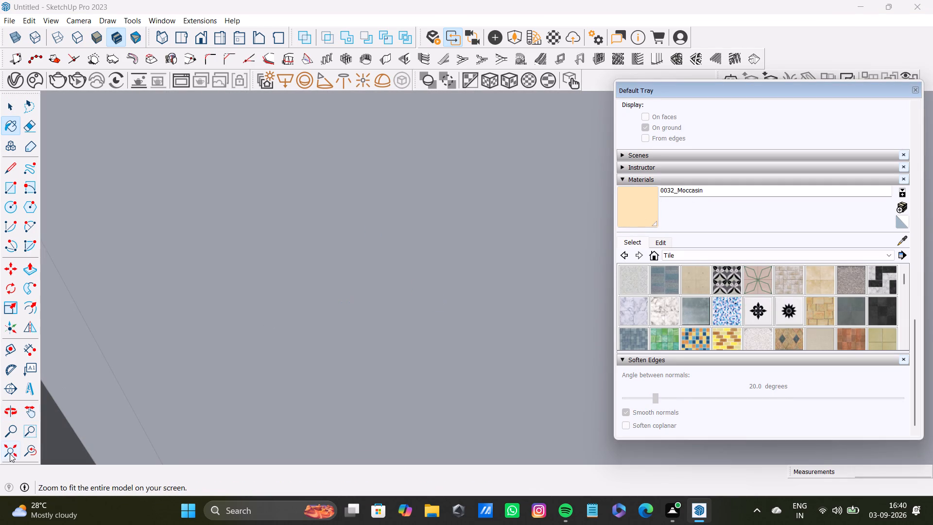
pyautogui.click(10, 450)
pyautogui.moveTo(228, 397); pyautogui.dragTo(469, 466, button='middle')
pyautogui.scroll(13, 466, 324)
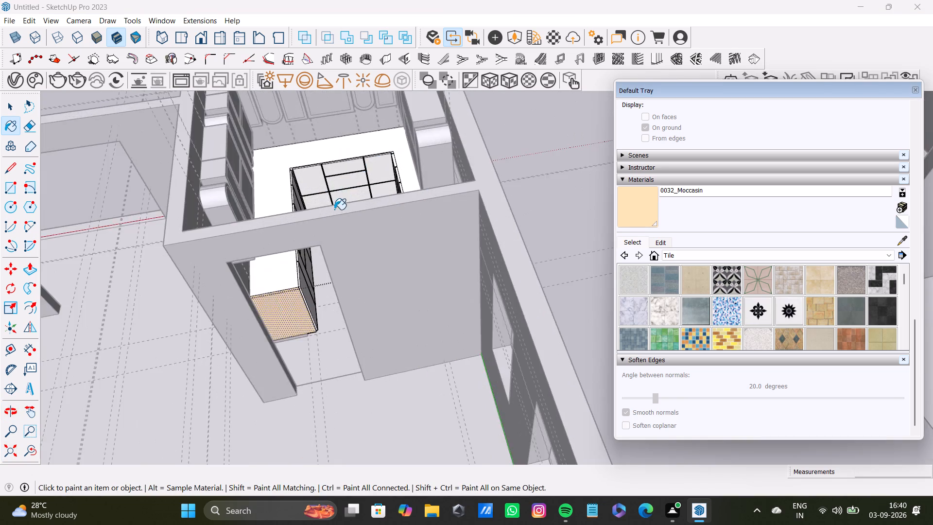
pyautogui.scroll(5, 334, 210)
pyautogui.moveTo(349, 211); pyautogui.dragTo(493, 358, button='middle')
pyautogui.scroll(6, 464, 382)
pyautogui.moveTo(458, 382); pyautogui.dragTo(480, 338, button='middle')
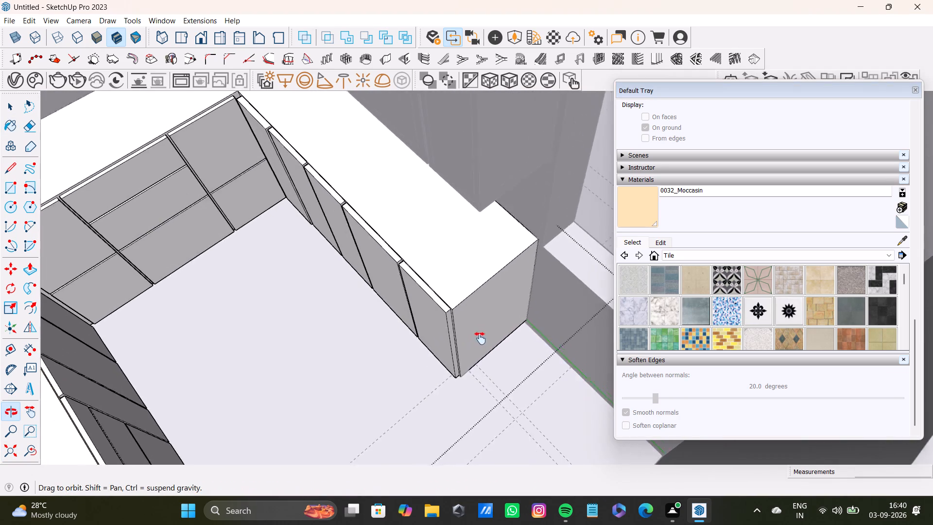
pyautogui.moveTo(480, 338); pyautogui.dragTo(544, 417, button='middle')
pyautogui.scroll(15, 353, 239)
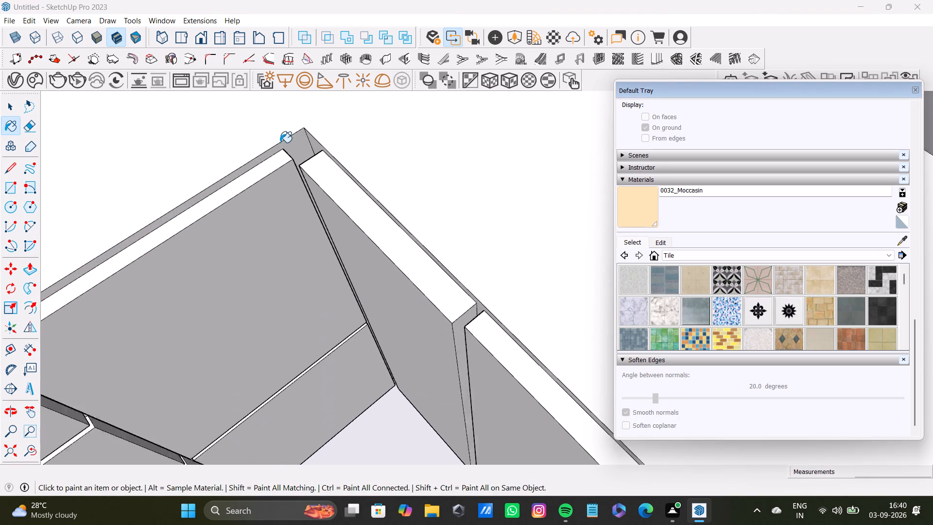
pyautogui.scroll(1, 280, 142)
pyautogui.click(298, 143)
pyautogui.moveTo(313, 169); pyautogui.dragTo(413, 156, button='middle')
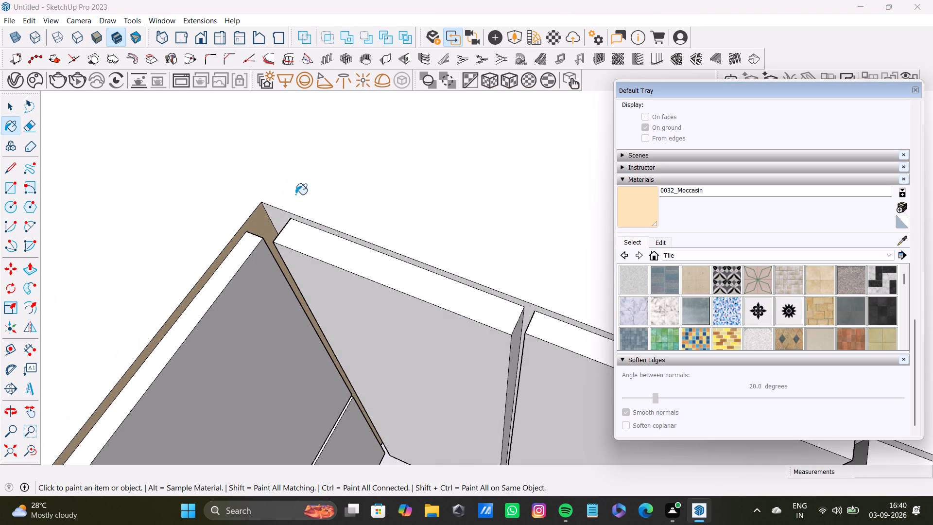
pyautogui.click(281, 218)
# Paint the exposed side face at the opposite base cabinet run's end with 0032_Moccasin.
pyautogui.scroll(-16, 305, 234)
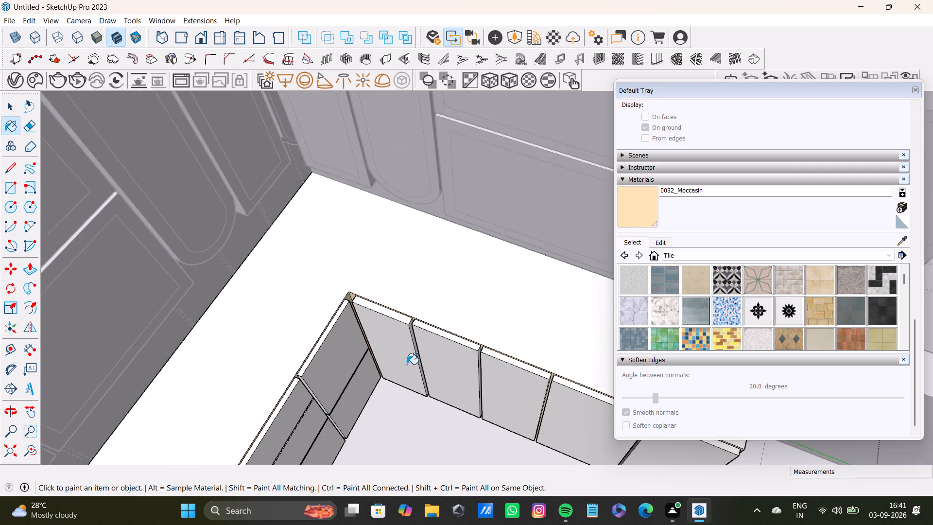
pyautogui.scroll(-2, 407, 364)
pyautogui.keyDown('shift'); pyautogui.moveTo(427, 373); pyautogui.dragTo(276, 228, button='middle'); pyautogui.keyUp('shift')
pyautogui.scroll(4, 426, 269)
pyautogui.click(465, 243)
pyautogui.scroll(-5, 459, 258)
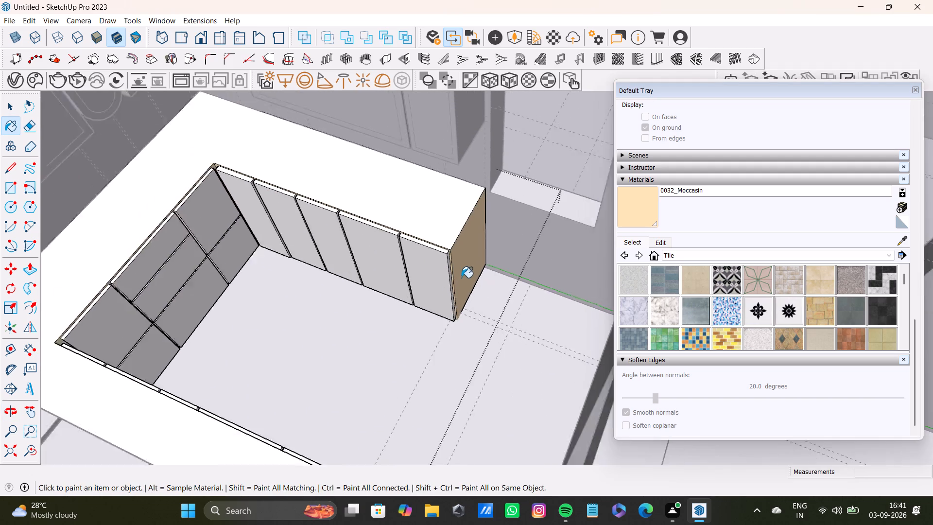
pyautogui.scroll(-2, 461, 278)
pyautogui.moveTo(475, 282); pyautogui.dragTo(255, 328, button='middle')
pyautogui.press('space')
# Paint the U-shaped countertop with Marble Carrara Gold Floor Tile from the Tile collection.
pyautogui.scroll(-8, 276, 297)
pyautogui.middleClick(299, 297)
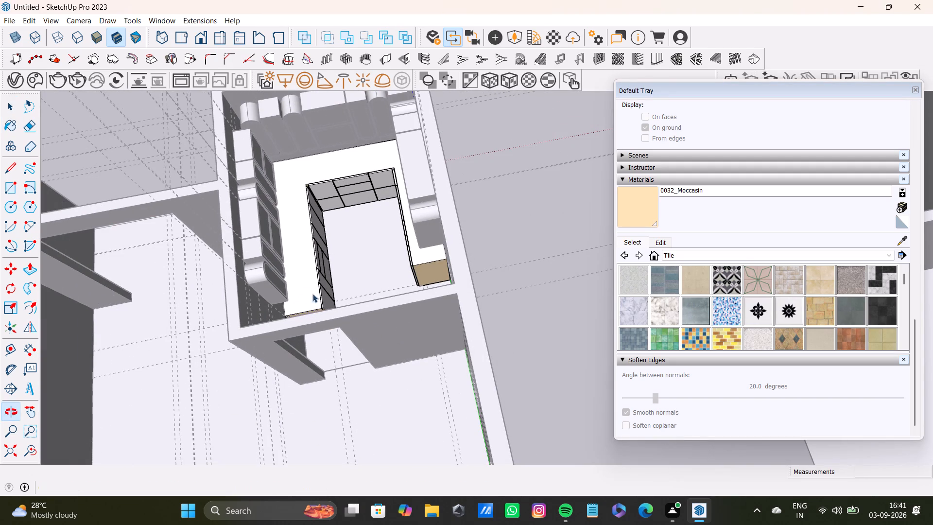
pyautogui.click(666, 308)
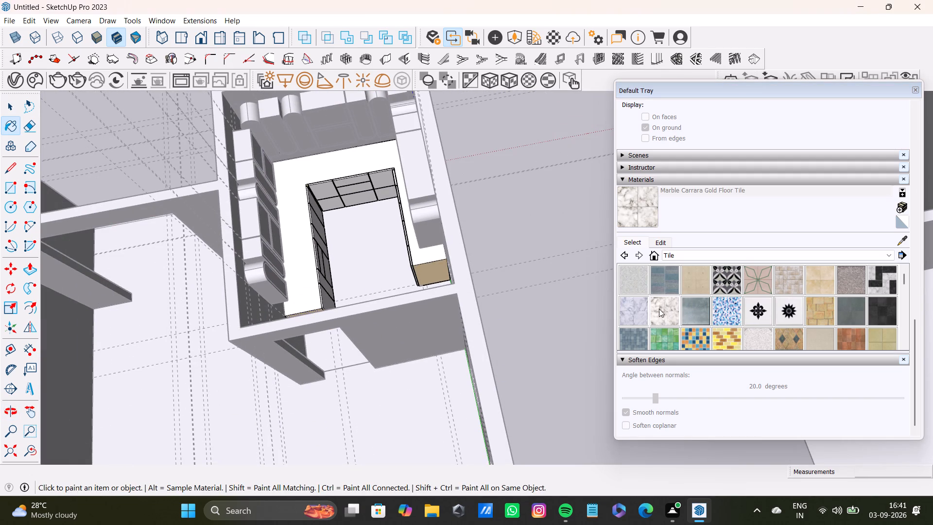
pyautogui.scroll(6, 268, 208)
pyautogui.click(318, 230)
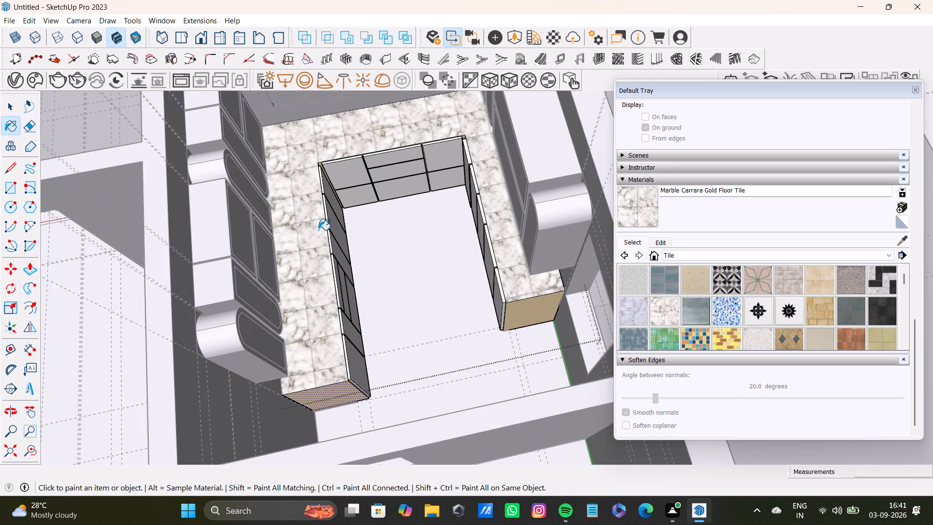
# Paint the U-shaped countertop with Carrera Marble from the Stone collection.
pyautogui.click(804, 258)
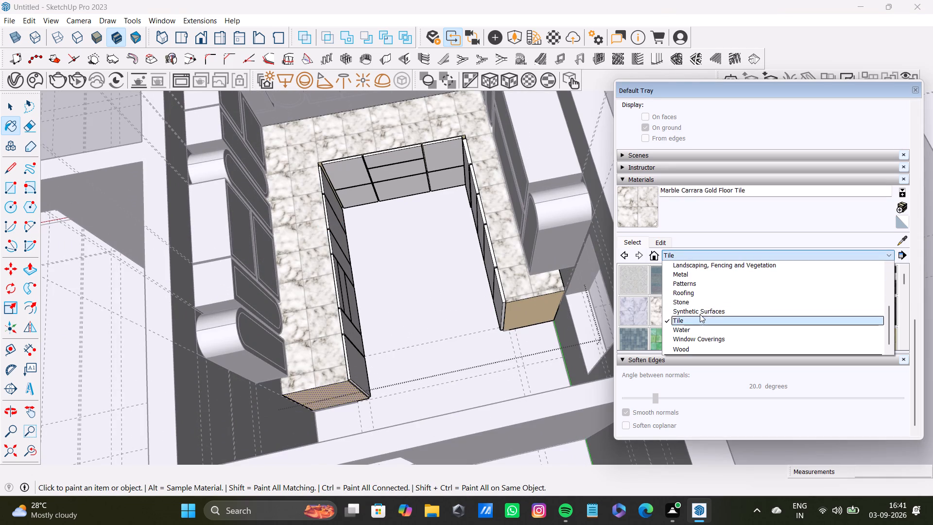
pyautogui.click(698, 306)
pyautogui.click(626, 280)
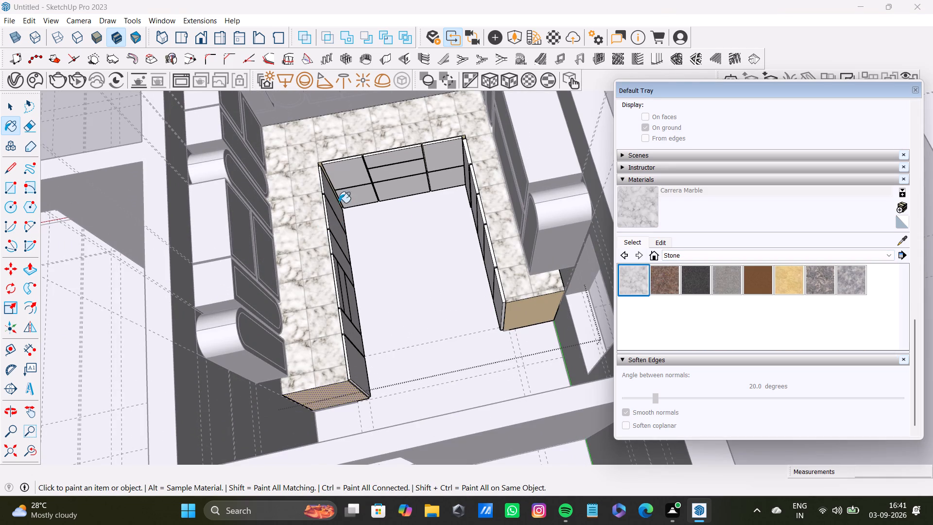
pyautogui.click(302, 198)
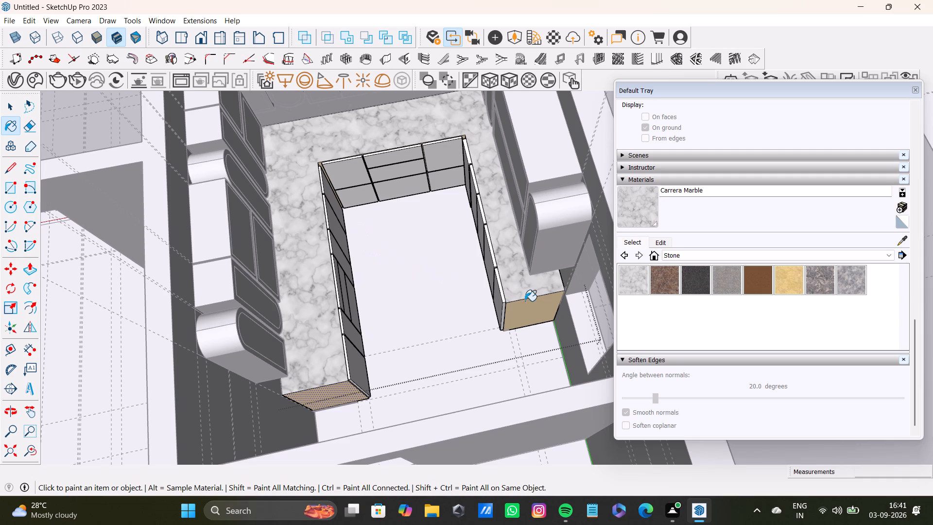
pyautogui.press('space')
# Select the kitchen floor face outside the cabinet group and paint it with Concrete Tile from the Tile collection.
pyautogui.click(428, 307)
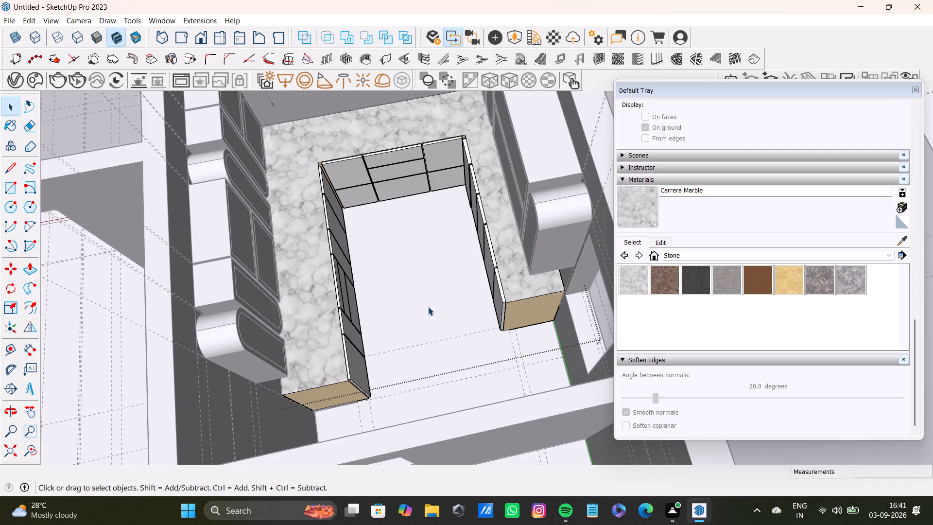
pyautogui.click(428, 307)
pyautogui.doubleClick(432, 320)
pyautogui.tripleClick(432, 320)
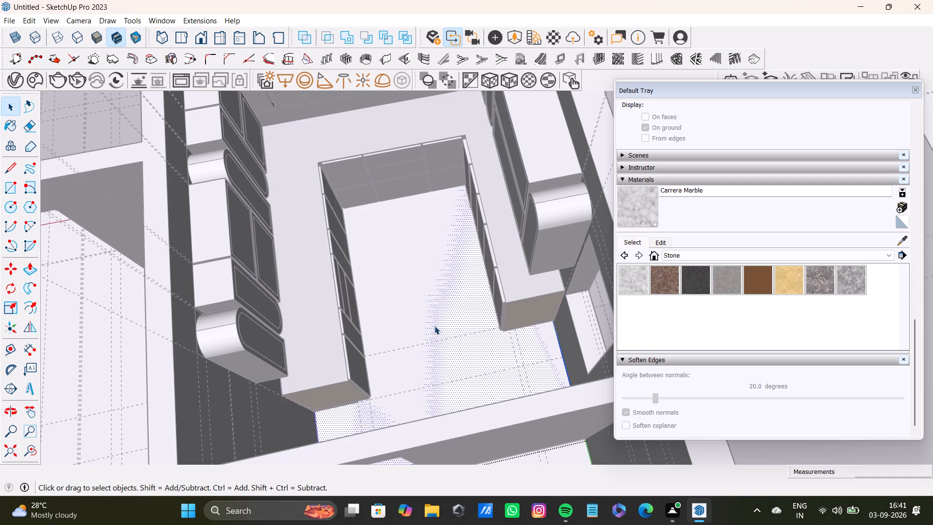
pyautogui.click(680, 257)
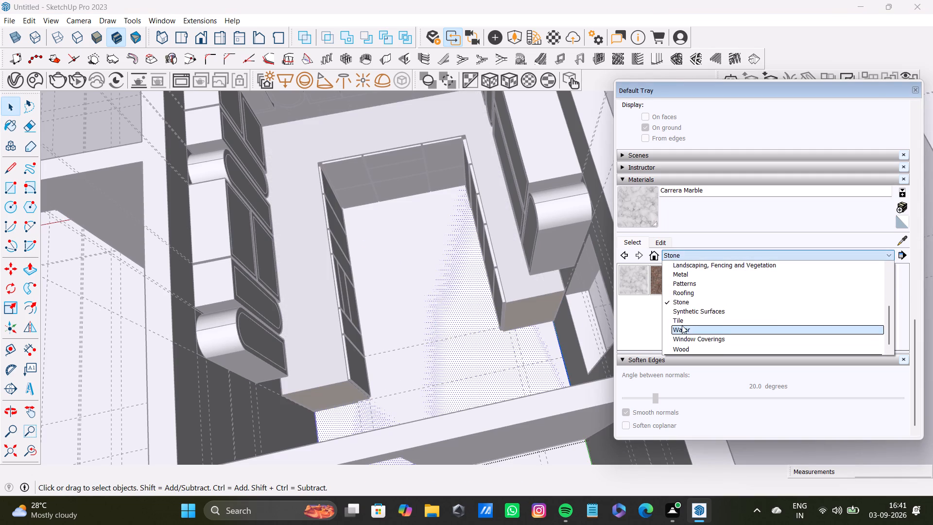
pyautogui.click(682, 325)
pyautogui.click(688, 283)
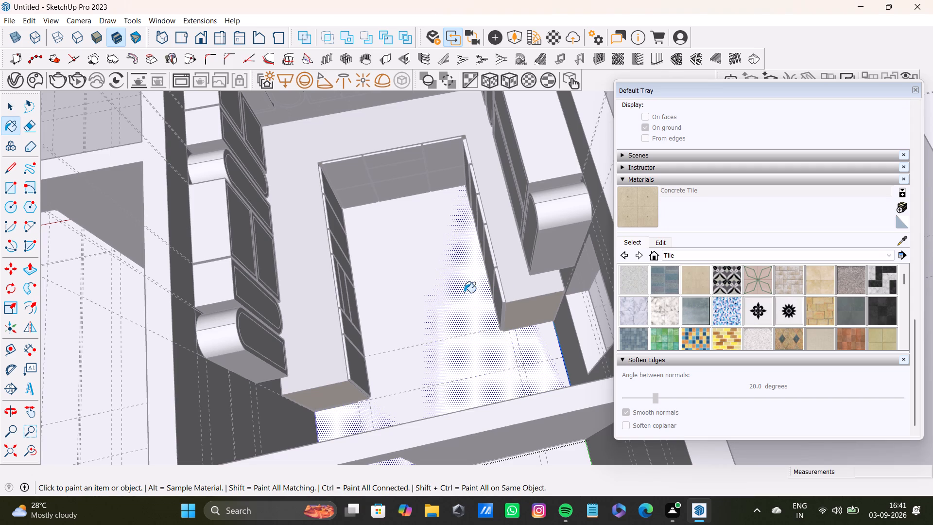
pyautogui.click(464, 293)
pyautogui.press('space')
pyautogui.click(455, 311)
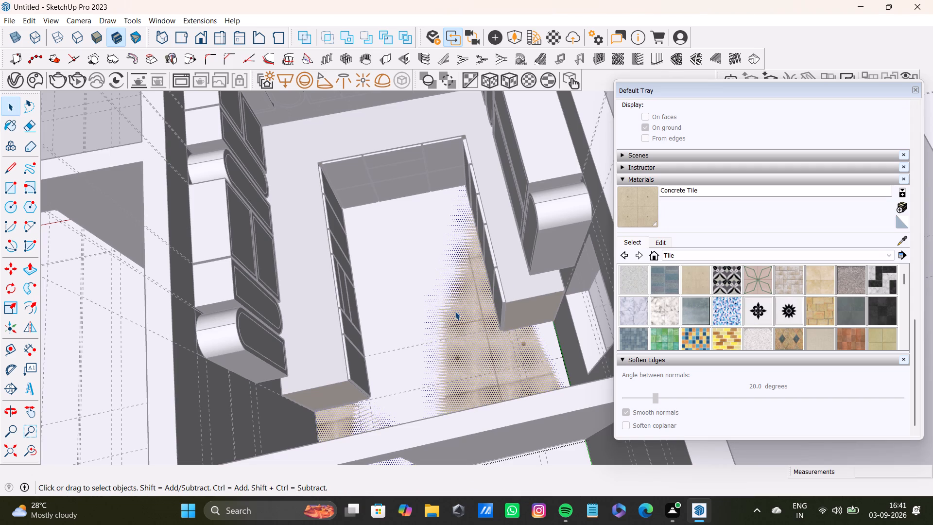
# Delete the selected Concrete Tile face overlapping the kitchen floor.
pyautogui.press('Delete')
# Select the remaining kitchen floor face and paint it with Concrete Tile from the Tile collection.
pyautogui.click(686, 277)
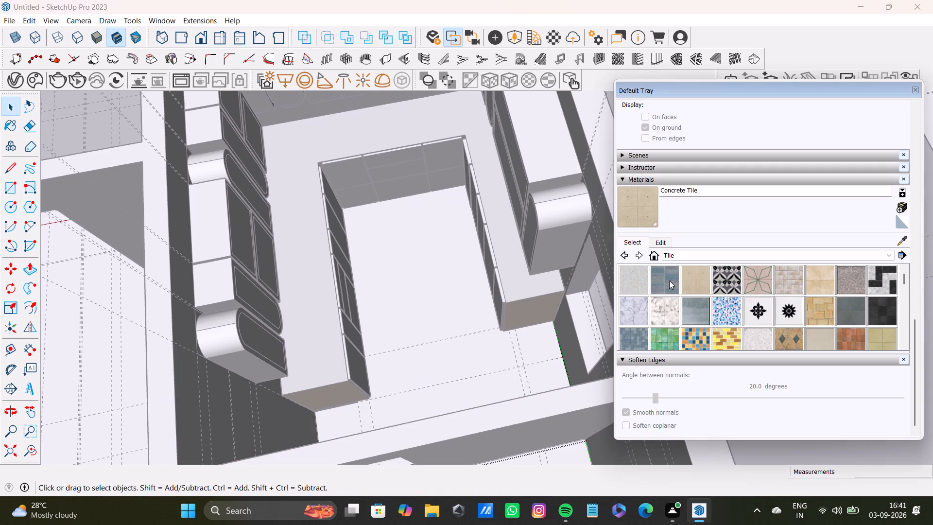
pyautogui.click(476, 314)
pyautogui.click(474, 314)
pyautogui.click(467, 312)
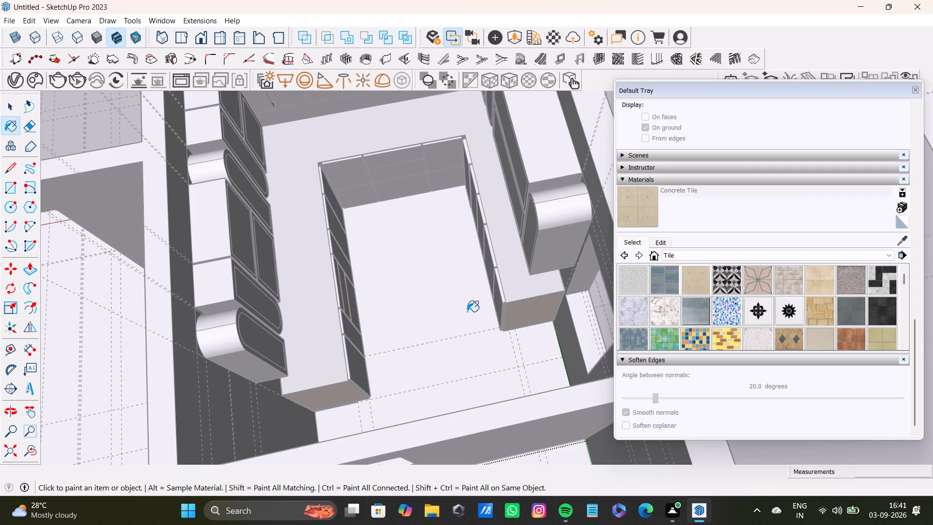
pyautogui.press('space')
pyautogui.tripleClick(466, 311)
pyautogui.click(466, 335)
pyautogui.tripleClick(473, 353)
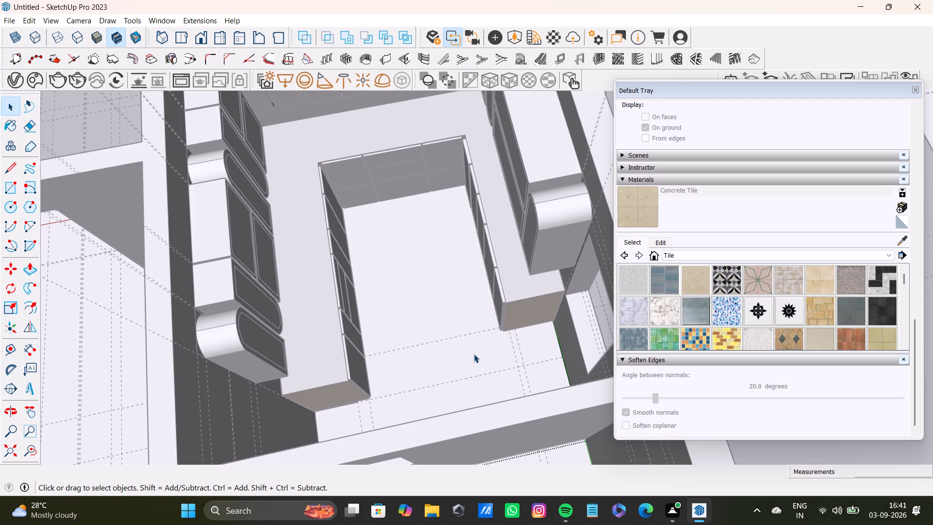
pyautogui.click(474, 354)
pyautogui.moveTo(538, 377); pyautogui.dragTo(456, 279, button='middle')
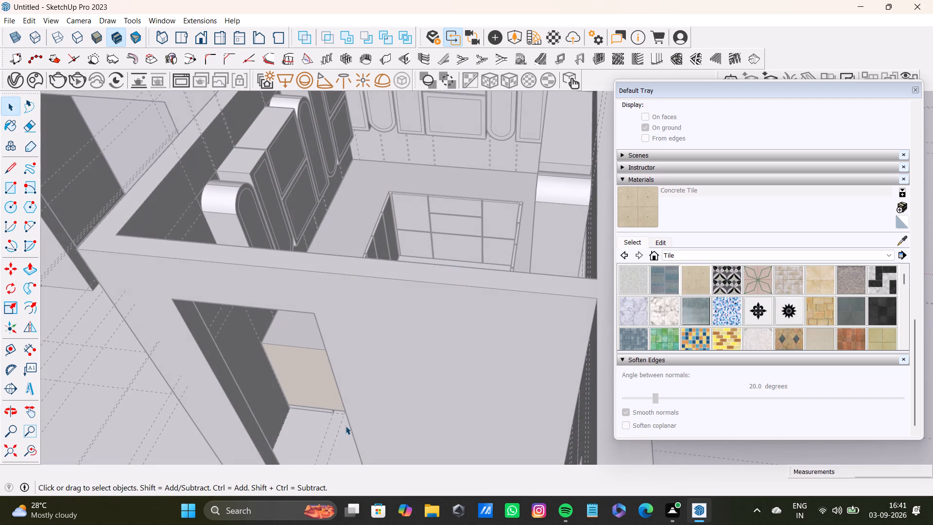
pyautogui.tripleClick(331, 438)
pyautogui.keyDown('shift'); pyautogui.moveTo(415, 315); pyautogui.dragTo(395, 136, button='middle'); pyautogui.keyUp('shift')
pyautogui.moveTo(392, 185); pyautogui.dragTo(382, 348, button='middle')
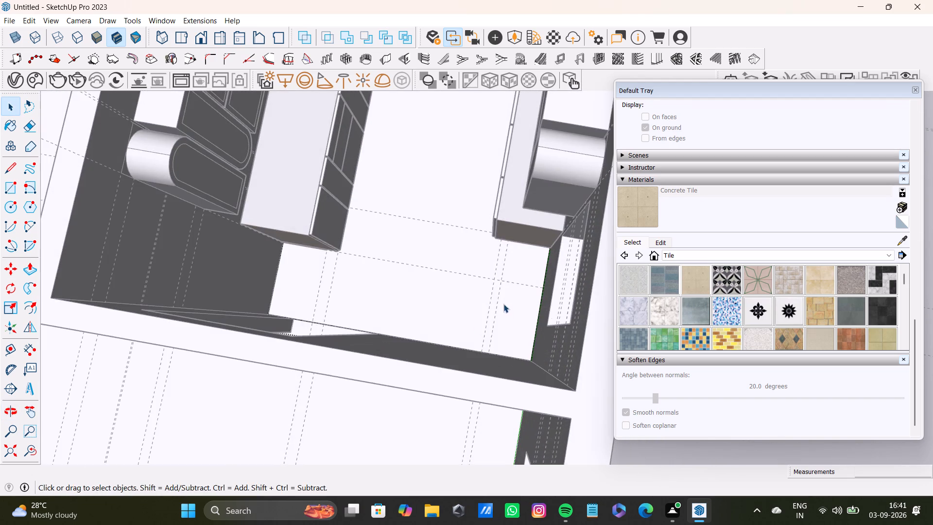
pyautogui.scroll(-4, 487, 298)
pyautogui.keyDown('shift'); pyautogui.moveTo(478, 294); pyautogui.dragTo(327, 321, button='middle'); pyautogui.keyUp('shift')
pyautogui.click(465, 301)
pyautogui.click(281, 308)
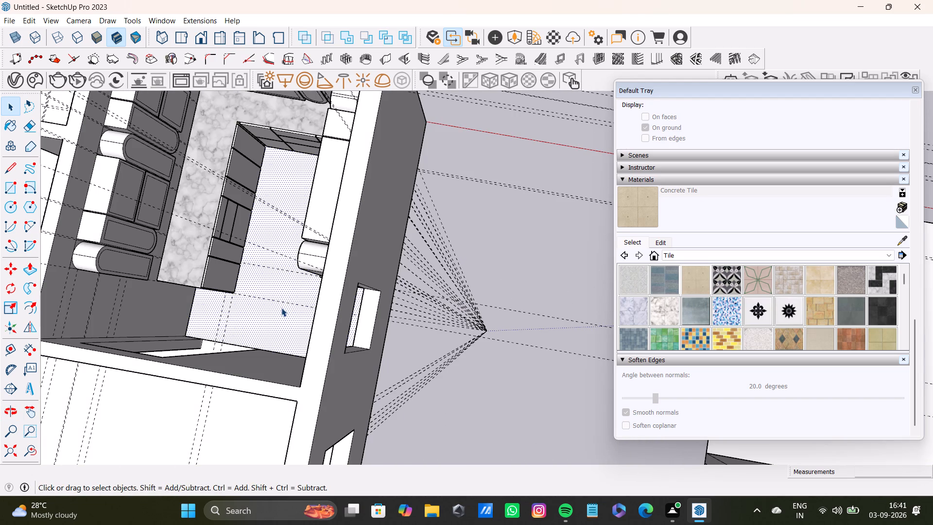
pyautogui.click(633, 201)
pyautogui.click(271, 326)
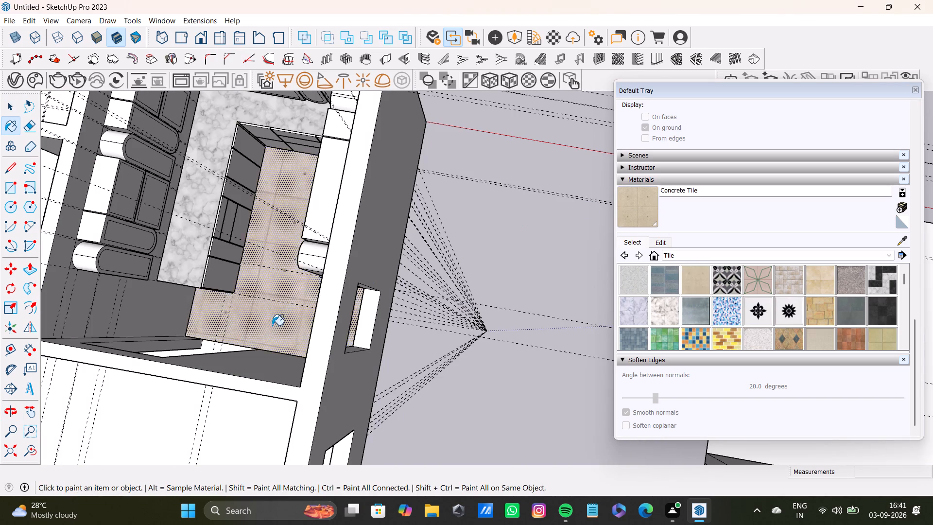
pyautogui.scroll(-4, 273, 325)
pyautogui.keyDown('shift'); pyautogui.moveTo(285, 330); pyautogui.dragTo(470, 348, button='middle'); pyautogui.keyUp('shift')
pyautogui.press('space')
# Select the top faces and front borders of the arched upper cabinet at the run's end and its round-bottomed neighbour.
pyautogui.moveTo(560, 415); pyautogui.dragTo(437, 408, button='middle')
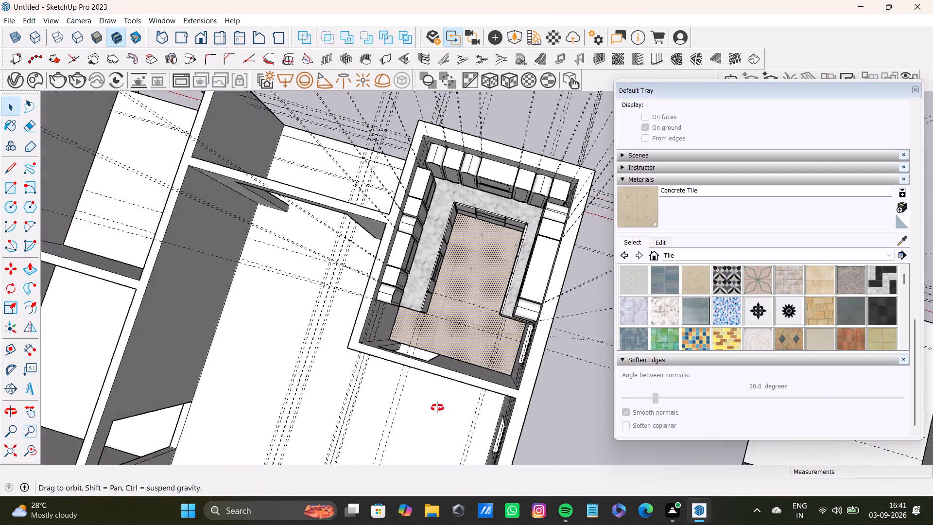
pyautogui.moveTo(437, 408); pyautogui.dragTo(197, 364, button='middle')
pyautogui.scroll(-1, 210, 337)
pyautogui.scroll(4, 323, 291)
pyautogui.keyDown('shift'); pyautogui.moveTo(361, 275); pyautogui.dragTo(286, 404, button='middle'); pyautogui.keyUp('shift')
pyautogui.scroll(3, 382, 359)
pyautogui.press('space')
pyautogui.scroll(11, 389, 288)
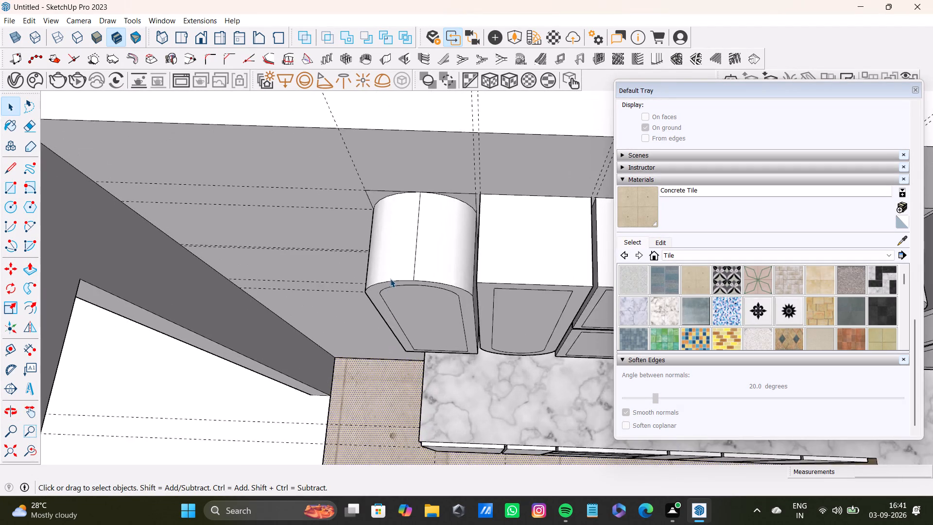
pyautogui.scroll(2, 390, 279)
pyautogui.moveTo(394, 267); pyautogui.dragTo(393, 174, button='middle')
pyautogui.keyDown('shift'); pyautogui.click(374, 192); pyautogui.keyUp('shift')
pyautogui.keyDown('shift'); pyautogui.click(390, 152); pyautogui.keyUp('shift')
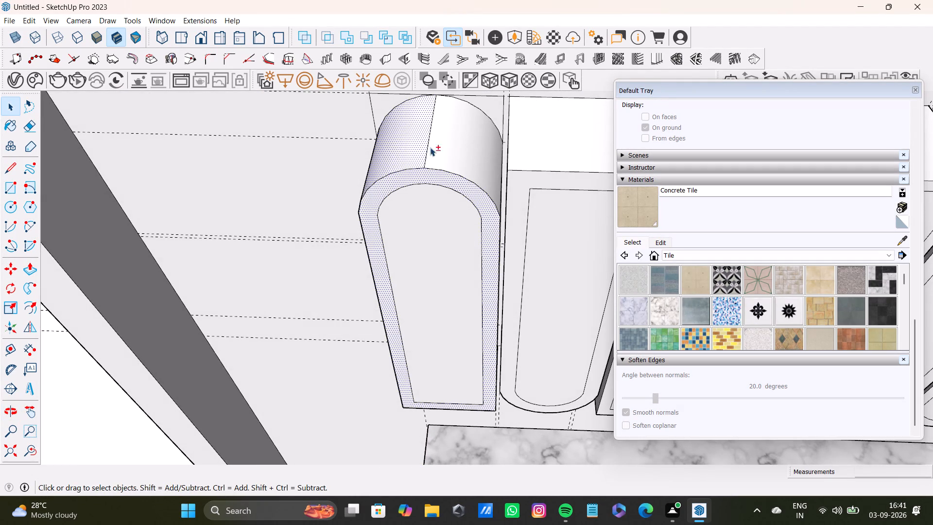
pyautogui.keyDown('shift'); pyautogui.click(445, 147); pyautogui.keyUp('shift')
pyautogui.keyDown('shift'); pyautogui.moveTo(476, 150); pyautogui.dragTo(398, 227, button='middle'); pyautogui.keyUp('shift')
pyautogui.keyDown('shift'); pyautogui.click(476, 219); pyautogui.keyUp('shift')
pyautogui.keyDown('shift'); pyautogui.click(447, 269); pyautogui.keyUp('shift')
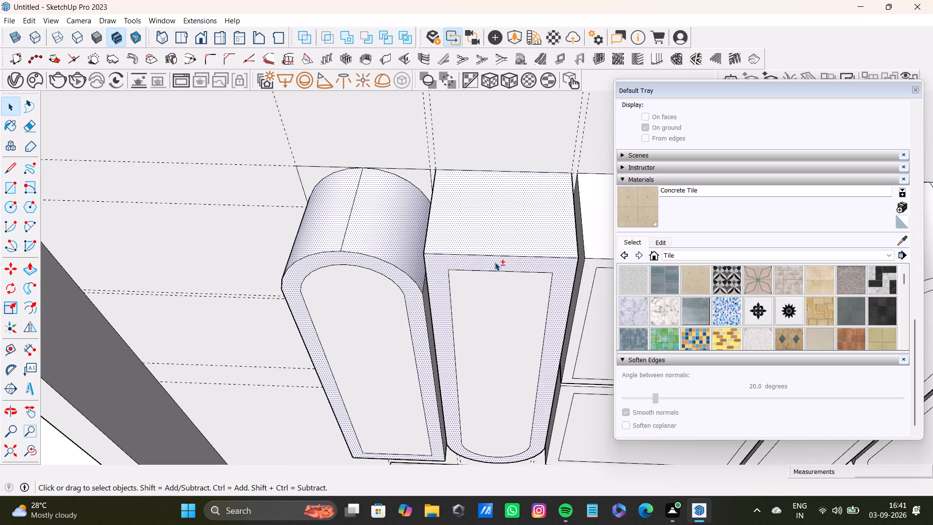
pyautogui.keyDown('shift'); pyautogui.moveTo(508, 255); pyautogui.dragTo(266, 286, button='middle'); pyautogui.keyUp('shift')
pyautogui.keyDown('shift'); pyautogui.click(406, 268); pyautogui.keyUp('shift')
pyautogui.keyDown('shift'); pyautogui.click(400, 268); pyautogui.keyUp('shift')
# Add both side faces of the round-bottomed cabinet and the outer side of the arched end cabinet to the selection.
pyautogui.keyDown('shift'); pyautogui.scroll(-2, 342, 286); pyautogui.keyUp('shift')
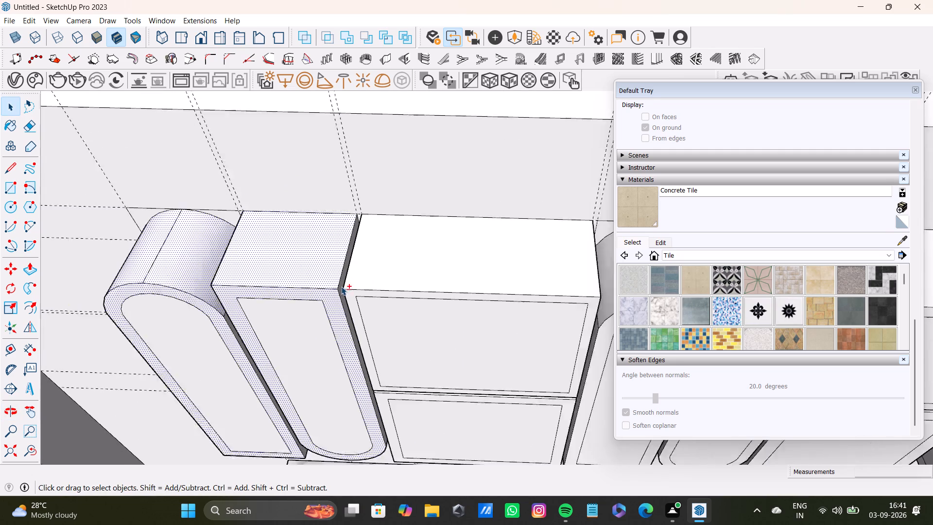
pyautogui.keyDown('shift'); pyautogui.scroll(-3, 341, 286); pyautogui.keyUp('shift')
pyautogui.keyDown('shift'); pyautogui.moveTo(318, 292); pyautogui.dragTo(523, 265, button='middle'); pyautogui.keyUp('shift')
pyautogui.keyDown('shift'); pyautogui.scroll(3, 483, 270); pyautogui.keyUp('shift')
pyautogui.moveTo(399, 257); pyautogui.dragTo(540, 251, button='middle')
pyautogui.scroll(3, 522, 253)
pyautogui.keyDown('shift'); pyautogui.click(479, 247); pyautogui.keyUp('shift')
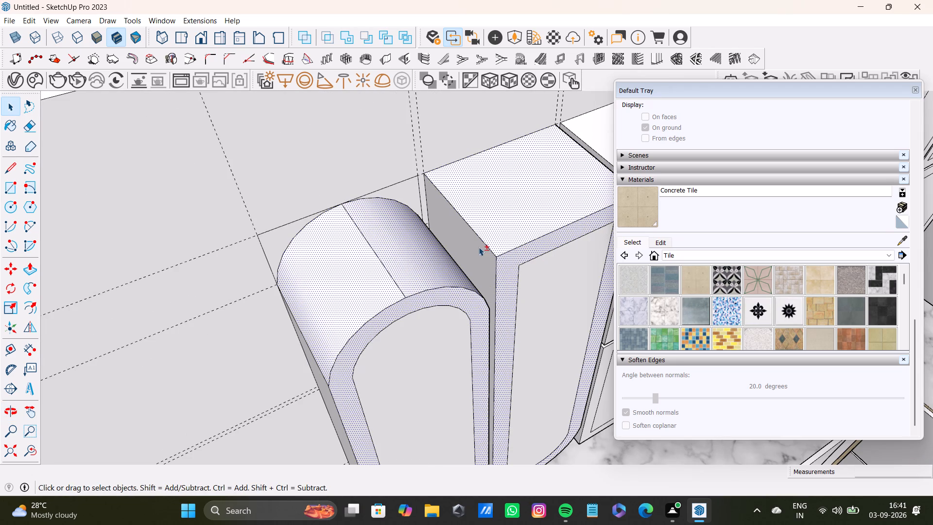
pyautogui.keyDown('shift'); pyautogui.scroll(1, 338, 355); pyautogui.keyUp('shift')
pyautogui.keyDown('shift'); pyautogui.moveTo(338, 355); pyautogui.dragTo(396, 262, button='middle'); pyautogui.keyUp('shift')
pyautogui.keyDown('shift'); pyautogui.click(364, 297); pyautogui.keyUp('shift')
pyautogui.keyDown('shift'); pyautogui.scroll(-4, 368, 297); pyautogui.keyUp('shift')
pyautogui.keyDown('shift'); pyautogui.moveTo(434, 317); pyautogui.dragTo(423, 277, button='middle'); pyautogui.keyUp('shift')
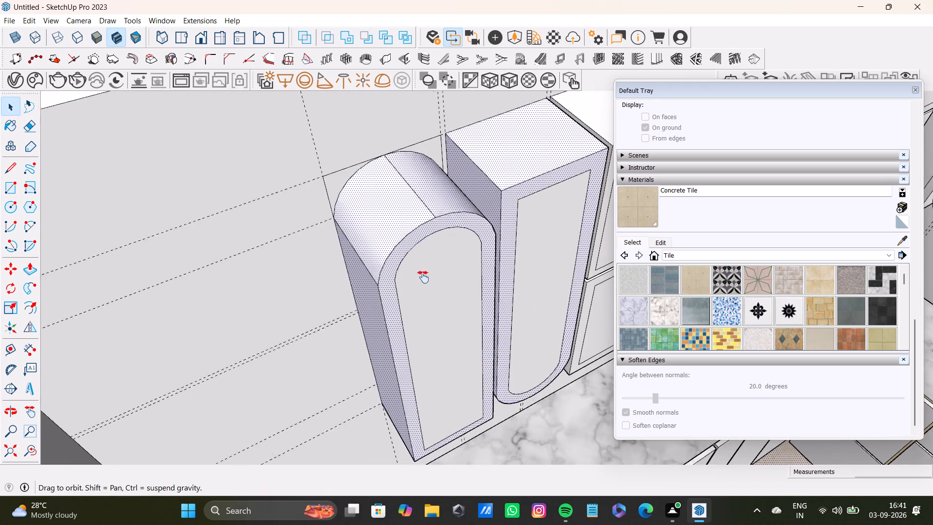
pyautogui.keyDown('shift'); pyautogui.moveTo(423, 277); pyautogui.dragTo(360, 351, button='middle'); pyautogui.keyUp('shift')
pyautogui.keyDown('shift'); pyautogui.moveTo(408, 294); pyautogui.dragTo(320, 336, button='middle'); pyautogui.keyUp('shift')
pyautogui.keyDown('shift'); pyautogui.scroll(5, 385, 298); pyautogui.keyUp('shift')
pyautogui.moveTo(416, 278); pyautogui.dragTo(247, 320, button='middle')
pyautogui.scroll(8, 341, 276)
pyautogui.keyDown('shift'); pyautogui.click(520, 187); pyautogui.keyUp('shift')
pyautogui.keyDown('shift'); pyautogui.scroll(-6, 489, 239); pyautogui.keyUp('shift')
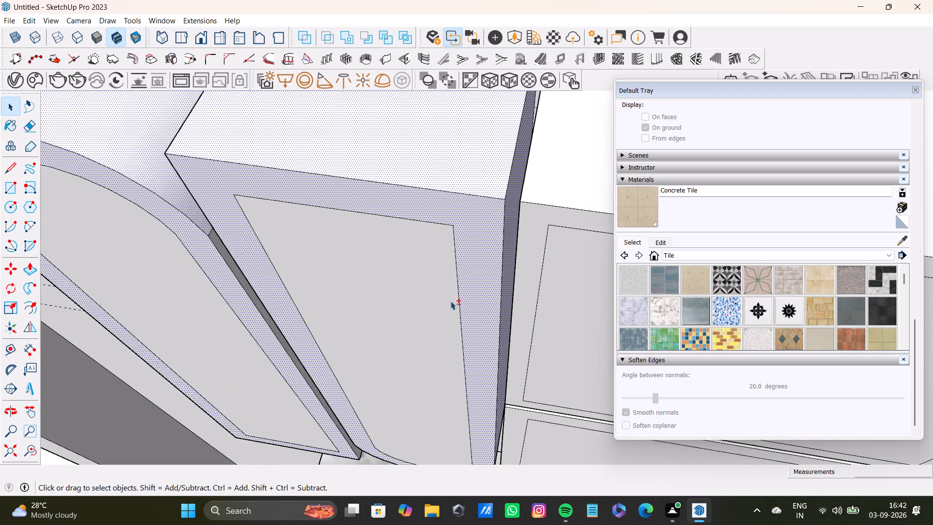
pyautogui.keyDown('shift'); pyautogui.scroll(-6, 450, 301); pyautogui.keyUp('shift')
# Add the flat underside of the arched end cabinet and the curved underside of its round-bottomed neighbour to the selection.
pyautogui.keyDown('shift'); pyautogui.moveTo(422, 392); pyautogui.dragTo(462, 201, button='middle'); pyautogui.keyUp('shift')
pyautogui.keyDown('shift'); pyautogui.moveTo(450, 203); pyautogui.dragTo(443, 337, button='middle'); pyautogui.keyUp('shift')
pyautogui.moveTo(431, 348); pyautogui.dragTo(440, 271, button='middle')
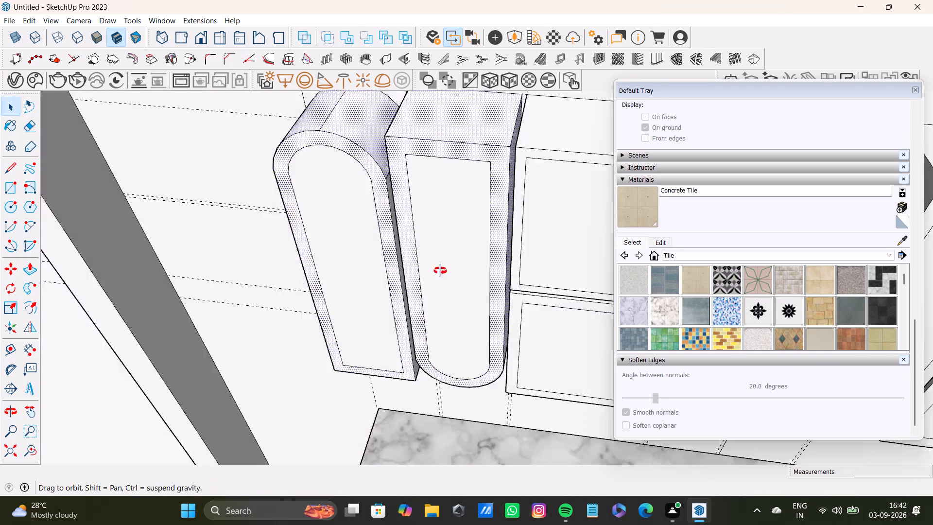
pyautogui.moveTo(440, 271); pyautogui.dragTo(455, 164, button='middle')
pyautogui.scroll(-3, 422, 316)
pyautogui.keyDown('shift'); pyautogui.moveTo(420, 359); pyautogui.dragTo(563, 424, button='middle'); pyautogui.keyUp('shift')
pyautogui.keyDown('shift'); pyautogui.moveTo(408, 260); pyautogui.dragTo(481, 391, button='middle'); pyautogui.keyUp('shift')
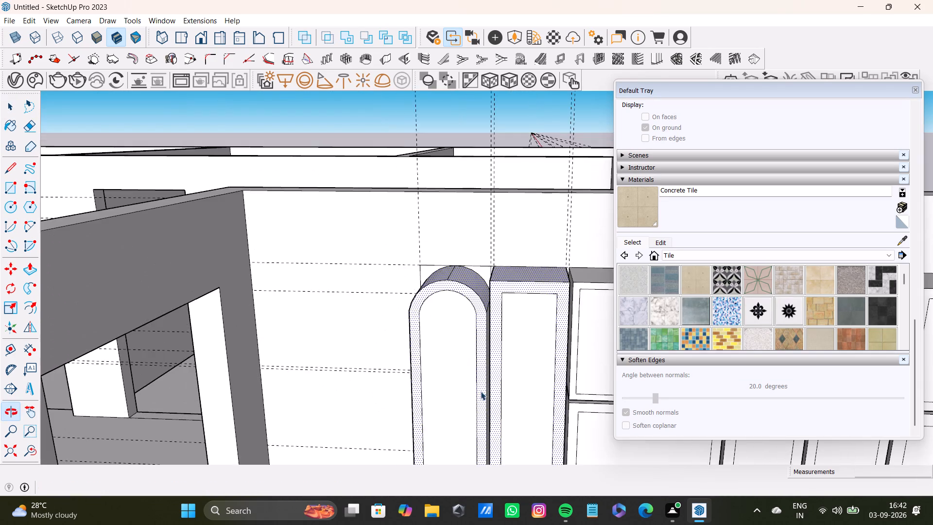
pyautogui.scroll(3, 481, 398)
pyautogui.keyDown('shift'); pyautogui.moveTo(482, 392); pyautogui.dragTo(468, 241, button='middle'); pyautogui.keyUp('shift')
pyautogui.scroll(11, 467, 387)
pyautogui.moveTo(458, 414); pyautogui.dragTo(473, 314, button='middle')
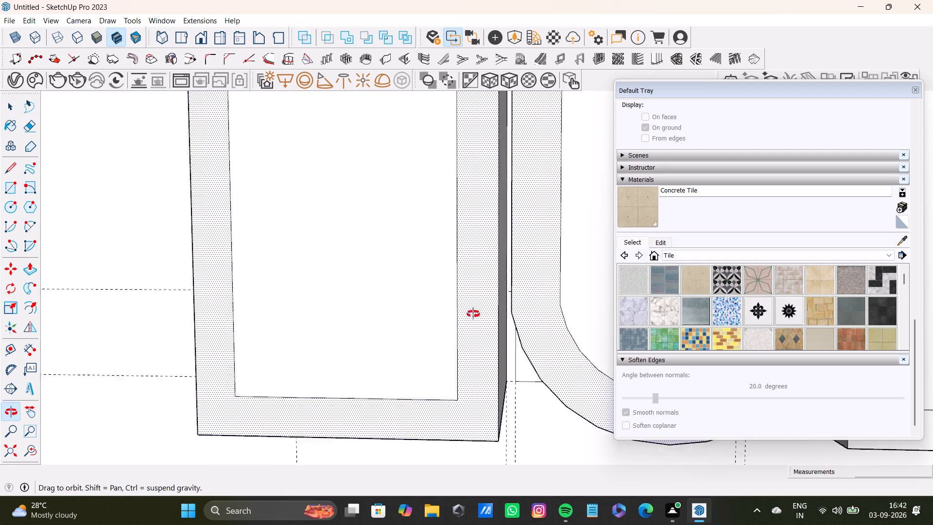
pyautogui.moveTo(473, 314); pyautogui.dragTo(480, 217, button='middle')
pyautogui.keyDown('shift'); pyautogui.click(541, 331); pyautogui.keyUp('shift')
pyautogui.keyDown('shift'); pyautogui.click(435, 371); pyautogui.keyUp('shift')
pyautogui.keyDown('shift'); pyautogui.moveTo(484, 321); pyautogui.dragTo(167, 260, button='middle'); pyautogui.keyUp('shift')
pyautogui.keyDown('shift'); pyautogui.click(406, 304); pyautogui.keyUp('shift')
pyautogui.keyDown('shift'); pyautogui.moveTo(506, 274); pyautogui.dragTo(123, 282, button='middle'); pyautogui.keyUp('shift')
pyautogui.keyDown('shift'); pyautogui.scroll(-7, 380, 287); pyautogui.keyUp('shift')
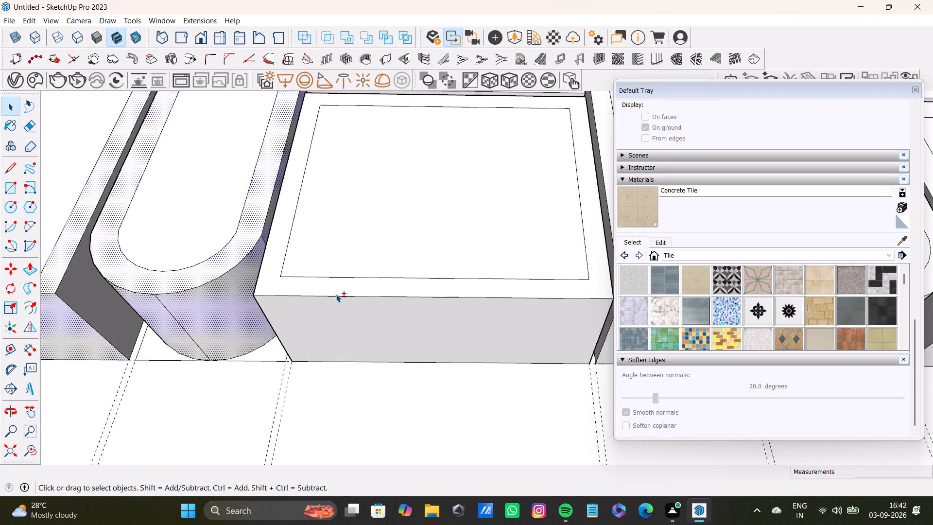
# Add the curved top, both side faces and front border of the next arched upper cabinet along the wall to the selection.
pyautogui.moveTo(379, 219); pyautogui.dragTo(346, 409, button='middle')
pyautogui.scroll(-3, 346, 409)
pyautogui.keyDown('shift'); pyautogui.moveTo(409, 205); pyautogui.dragTo(279, 415, button='middle'); pyautogui.keyUp('shift')
pyautogui.moveTo(419, 163); pyautogui.dragTo(413, 337, button='middle')
pyautogui.keyDown('shift'); pyautogui.click(454, 205); pyautogui.keyUp('shift')
pyautogui.keyDown('shift'); pyautogui.click(521, 202); pyautogui.keyUp('shift')
pyautogui.keyDown('shift'); pyautogui.scroll(5, 550, 262); pyautogui.keyUp('shift')
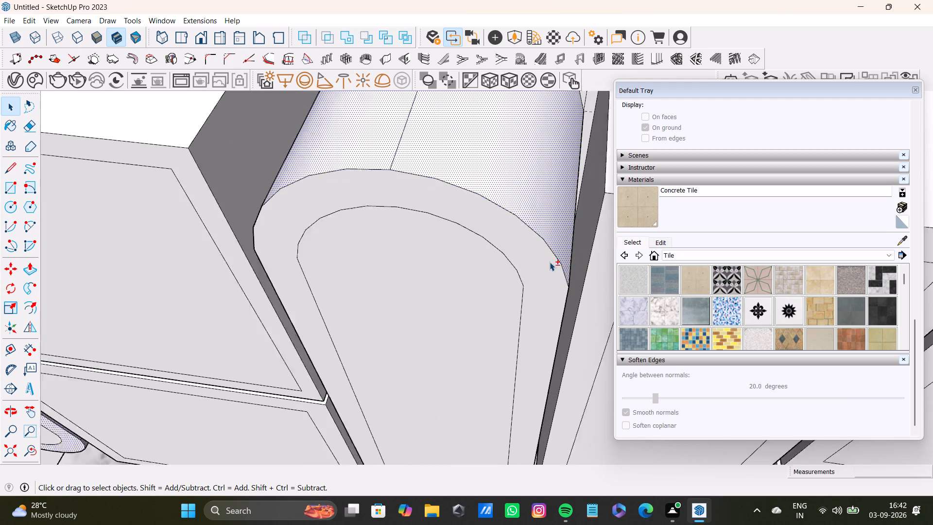
pyautogui.keyDown('shift'); pyautogui.scroll(4, 550, 262); pyautogui.keyUp('shift')
pyautogui.keyDown('shift'); pyautogui.moveTo(550, 262); pyautogui.dragTo(425, 252, button='middle'); pyautogui.keyUp('shift')
pyautogui.keyDown('shift'); pyautogui.scroll(3, 447, 280); pyautogui.keyUp('shift')
pyautogui.keyDown('shift'); pyautogui.click(474, 284); pyautogui.keyUp('shift')
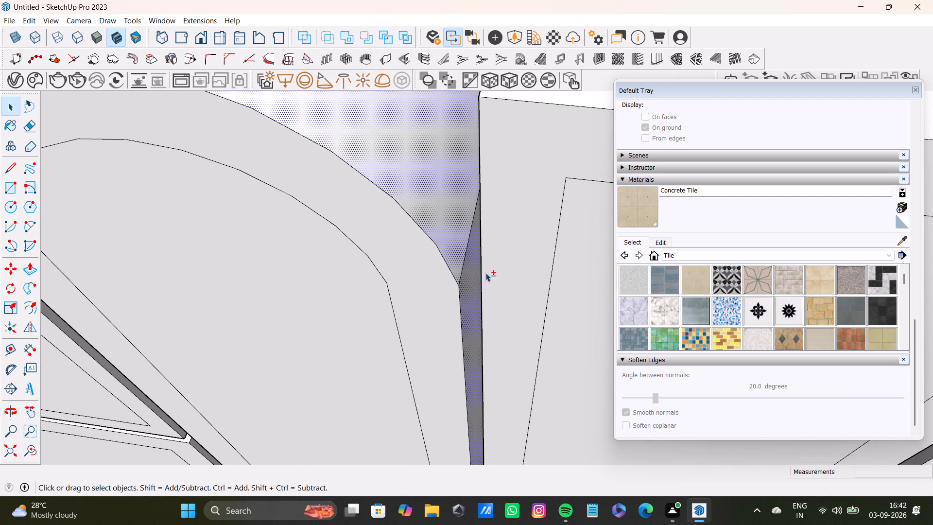
pyautogui.keyDown('shift'); pyautogui.click(435, 309); pyautogui.keyUp('shift')
pyautogui.keyDown('shift'); pyautogui.scroll(-5, 380, 294); pyautogui.keyUp('shift')
pyautogui.keyDown('shift'); pyautogui.moveTo(288, 262); pyautogui.dragTo(546, 265, button='middle'); pyautogui.keyUp('shift')
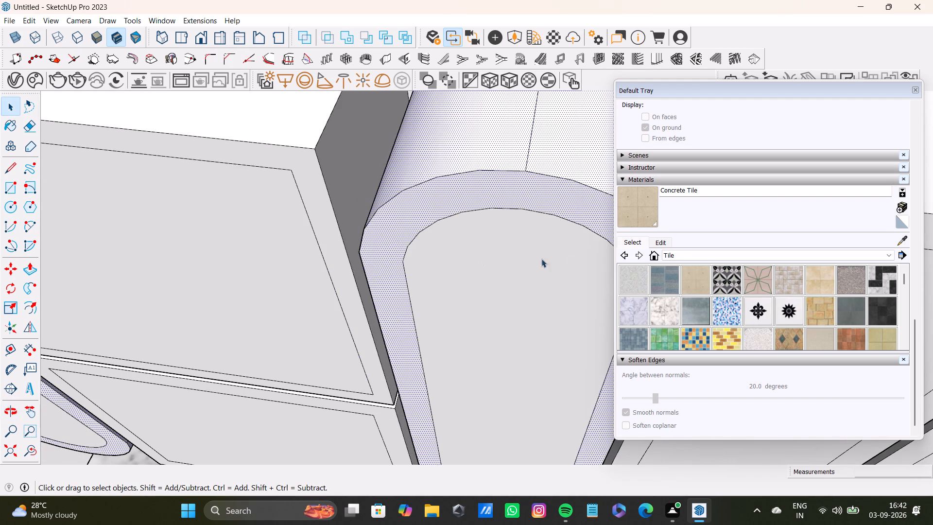
pyautogui.moveTo(413, 286); pyautogui.dragTo(551, 214, button='middle')
pyautogui.keyDown('shift'); pyautogui.click(396, 258); pyautogui.keyUp('shift')
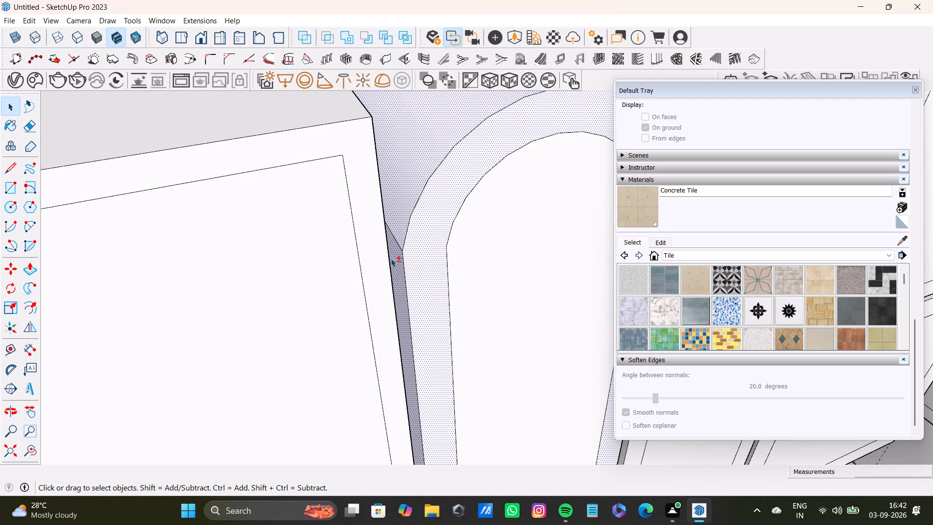
pyautogui.keyDown('shift'); pyautogui.scroll(-6, 404, 184); pyautogui.keyUp('shift')
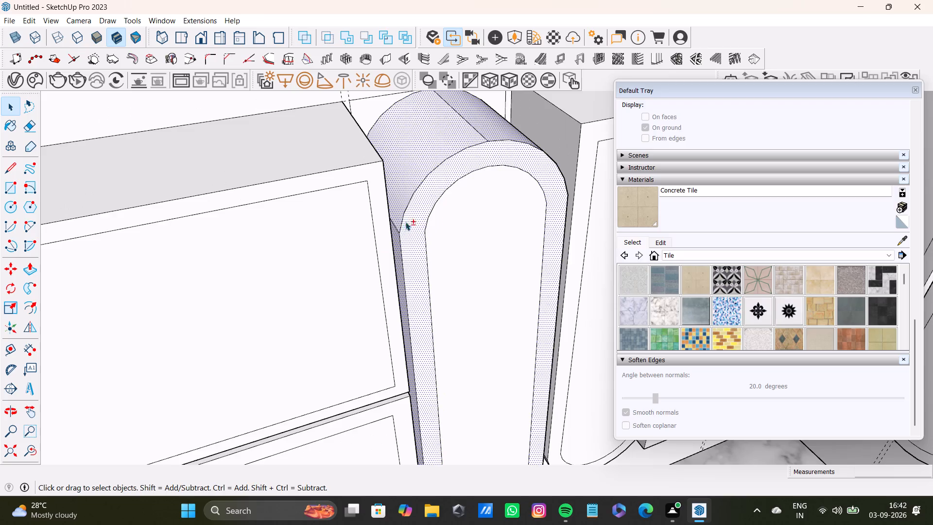
pyautogui.keyDown('shift'); pyautogui.scroll(-3, 443, 217); pyautogui.keyUp('shift')
# Add the top, near side and front border of the round-bottomed cabinet beside the second arched cabinet to the selection.
pyautogui.keyDown('shift'); pyautogui.moveTo(463, 208); pyautogui.dragTo(276, 268, button='middle'); pyautogui.keyUp('shift')
pyautogui.keyDown('shift'); pyautogui.click(423, 166); pyautogui.keyUp('shift')
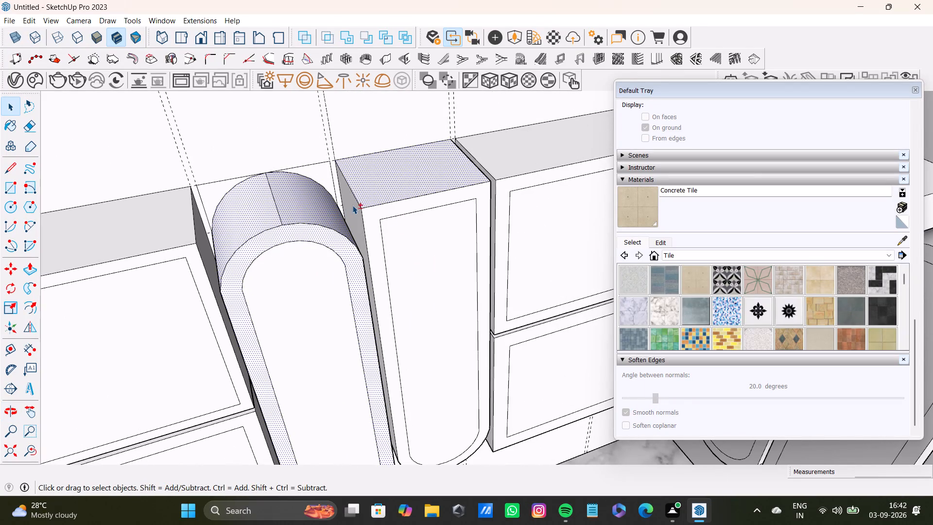
pyautogui.keyDown('shift'); pyautogui.click(352, 205); pyautogui.keyUp('shift')
pyautogui.keyDown('shift'); pyautogui.click(369, 218); pyautogui.keyUp('shift')
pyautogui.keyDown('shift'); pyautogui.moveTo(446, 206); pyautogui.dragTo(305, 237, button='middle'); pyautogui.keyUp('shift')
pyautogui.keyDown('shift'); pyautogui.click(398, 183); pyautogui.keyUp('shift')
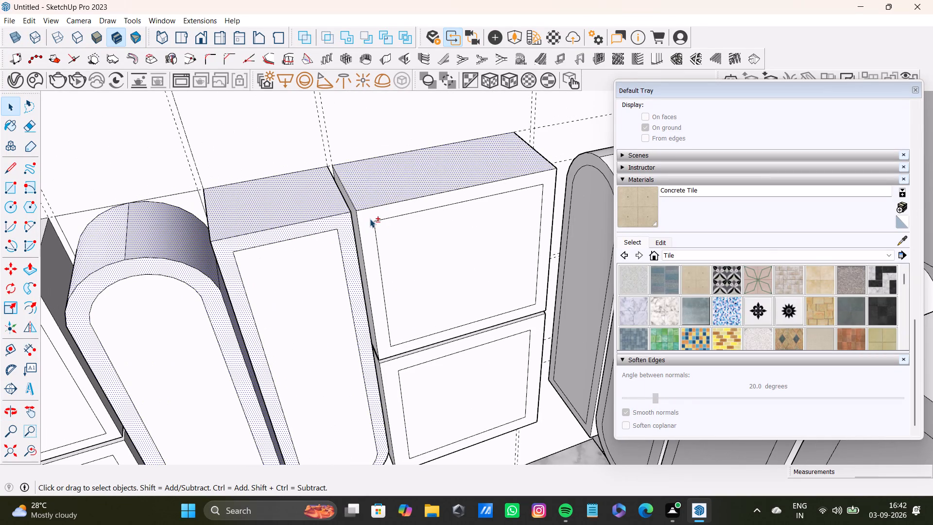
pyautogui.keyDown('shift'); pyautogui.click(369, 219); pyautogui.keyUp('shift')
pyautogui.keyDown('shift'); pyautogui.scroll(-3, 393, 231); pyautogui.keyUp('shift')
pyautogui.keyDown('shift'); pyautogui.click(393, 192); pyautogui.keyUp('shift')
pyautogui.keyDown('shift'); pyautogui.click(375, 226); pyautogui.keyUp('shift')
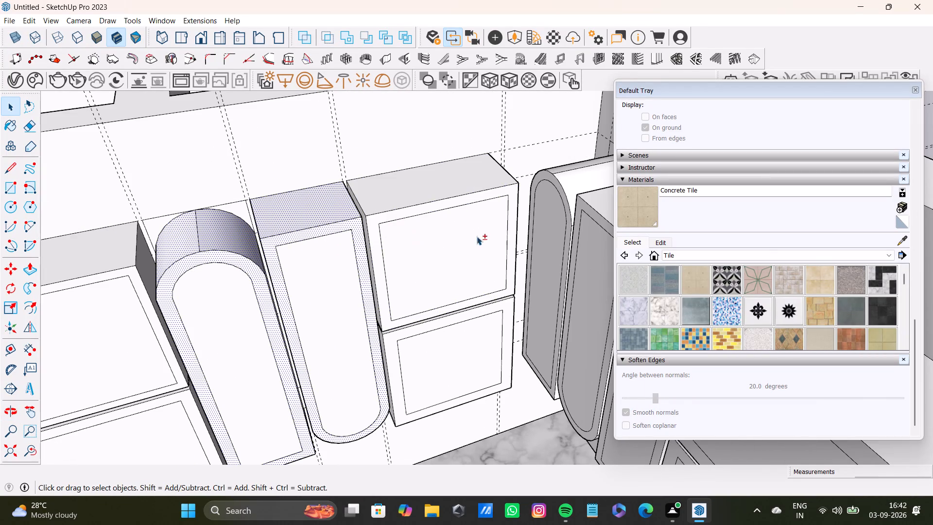
# Add the far side face of the second round-bottomed cabinet to the selection.
pyautogui.keyDown('shift'); pyautogui.moveTo(486, 233); pyautogui.dragTo(573, 210, button='middle'); pyautogui.keyUp('shift')
pyautogui.keyDown('shift'); pyautogui.scroll(7, 338, 195); pyautogui.keyUp('shift')
pyautogui.moveTo(479, 229); pyautogui.dragTo(200, 238, button='middle')
pyautogui.scroll(4, 456, 255)
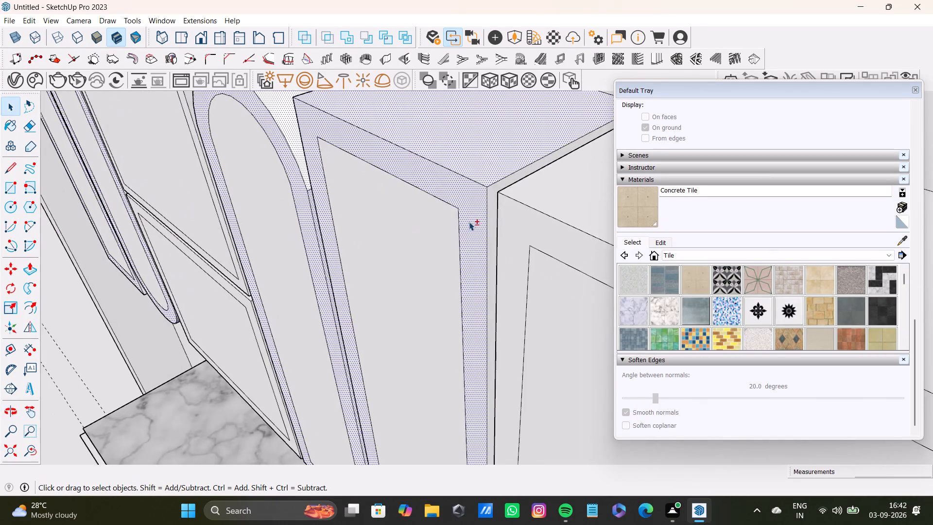
pyautogui.scroll(3, 469, 222)
pyautogui.keyDown('shift'); pyautogui.scroll(-1, 483, 167); pyautogui.keyUp('shift')
pyautogui.keyDown('shift'); pyautogui.click(499, 182); pyautogui.keyUp('shift')
pyautogui.keyDown('shift'); pyautogui.scroll(-13, 501, 199); pyautogui.keyUp('shift')
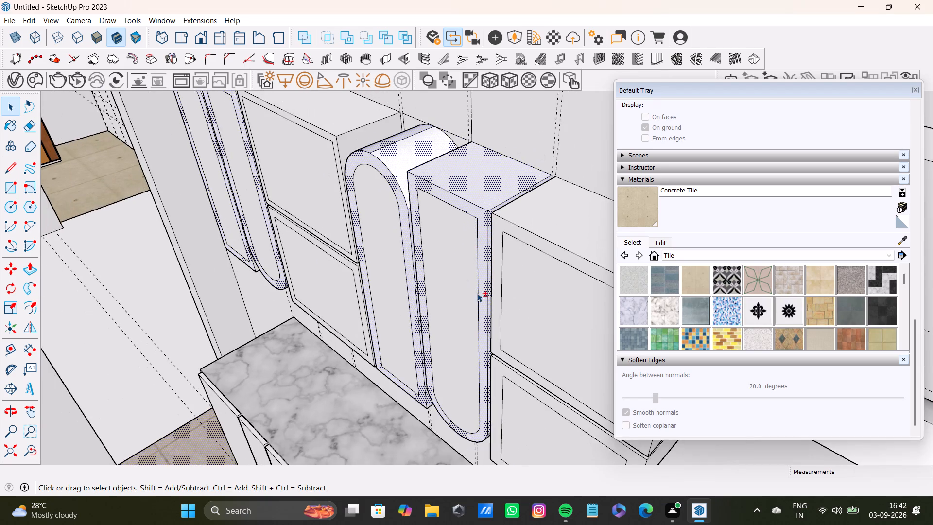
# Add the curved top, front border and both side faces of the first arched upper cabinet on the adjoining wall to the selection.
pyautogui.moveTo(486, 299); pyautogui.dragTo(641, 296, button='middle')
pyautogui.scroll(-1, 662, 284)
pyautogui.keyDown('shift'); pyautogui.moveTo(565, 198); pyautogui.dragTo(321, 248, button='middle'); pyautogui.keyUp('shift')
pyautogui.moveTo(318, 266); pyautogui.dragTo(524, 294, button='middle')
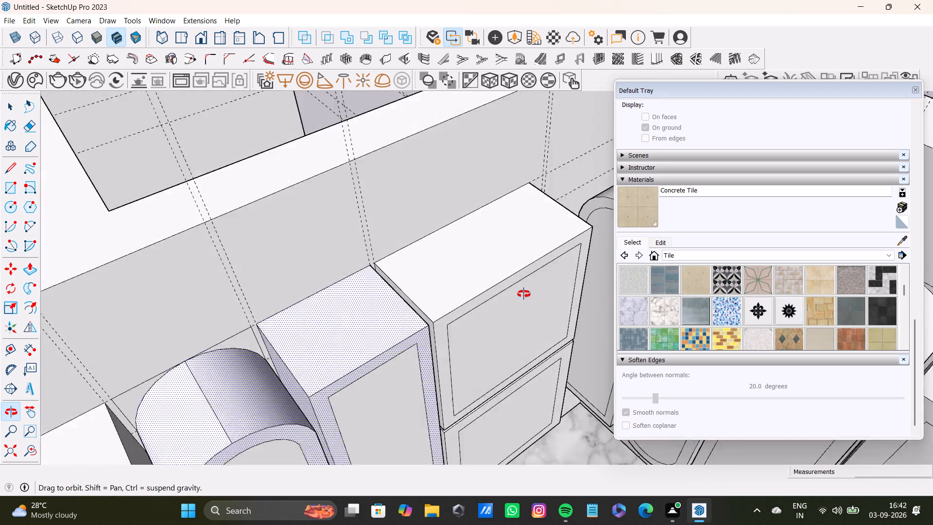
pyautogui.moveTo(524, 294); pyautogui.dragTo(344, 261, button='middle')
pyautogui.moveTo(363, 273); pyautogui.dragTo(553, 309, button='middle')
pyautogui.keyDown('shift'); pyautogui.scroll(3, 492, 234); pyautogui.keyUp('shift')
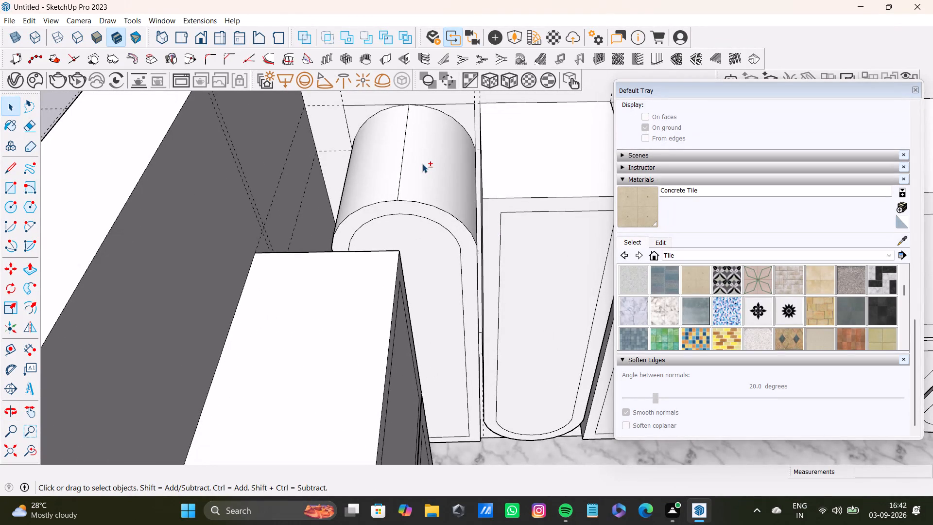
pyautogui.keyDown('shift'); pyautogui.click(430, 173); pyautogui.keyUp('shift')
pyautogui.keyDown('shift'); pyautogui.click(376, 173); pyautogui.keyUp('shift')
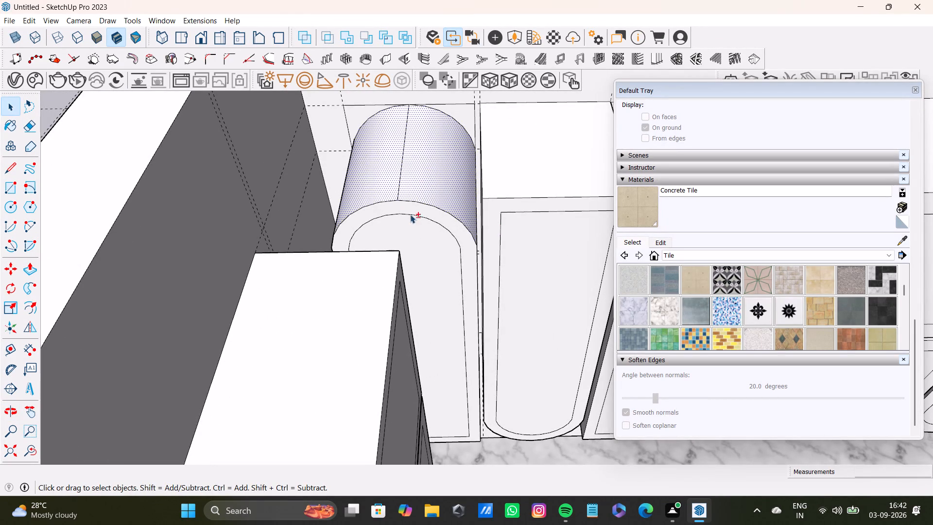
pyautogui.keyDown('shift'); pyautogui.click(415, 208); pyautogui.keyUp('shift')
pyautogui.keyDown('shift'); pyautogui.moveTo(492, 270); pyautogui.dragTo(461, 193, button='middle'); pyautogui.keyUp('shift')
pyautogui.scroll(12, 434, 157)
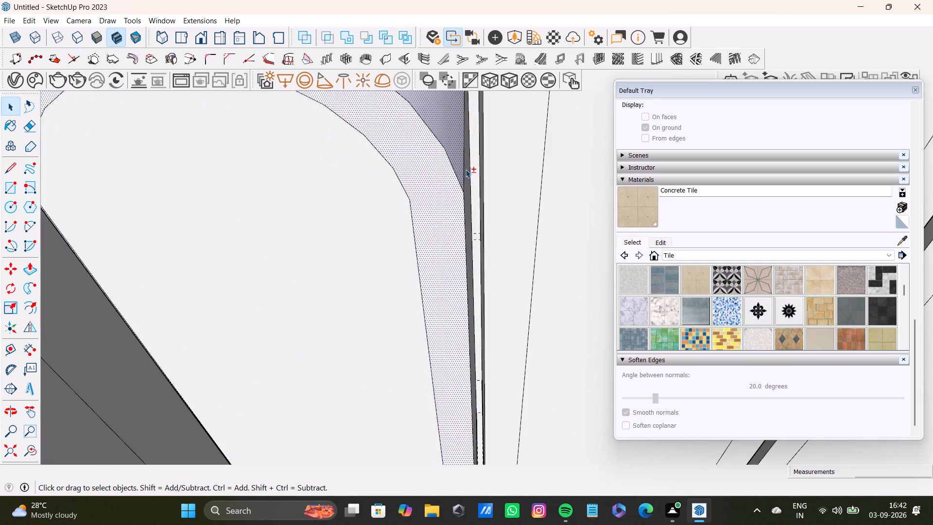
pyautogui.keyDown('shift'); pyautogui.moveTo(466, 169); pyautogui.dragTo(463, 126, button='middle'); pyautogui.keyUp('shift')
pyautogui.keyDown('shift'); pyautogui.scroll(4, 466, 169); pyautogui.keyUp('shift')
pyautogui.keyDown('shift'); pyautogui.click(469, 170); pyautogui.keyUp('shift')
pyautogui.keyDown('shift'); pyautogui.click(463, 178); pyautogui.keyUp('shift')
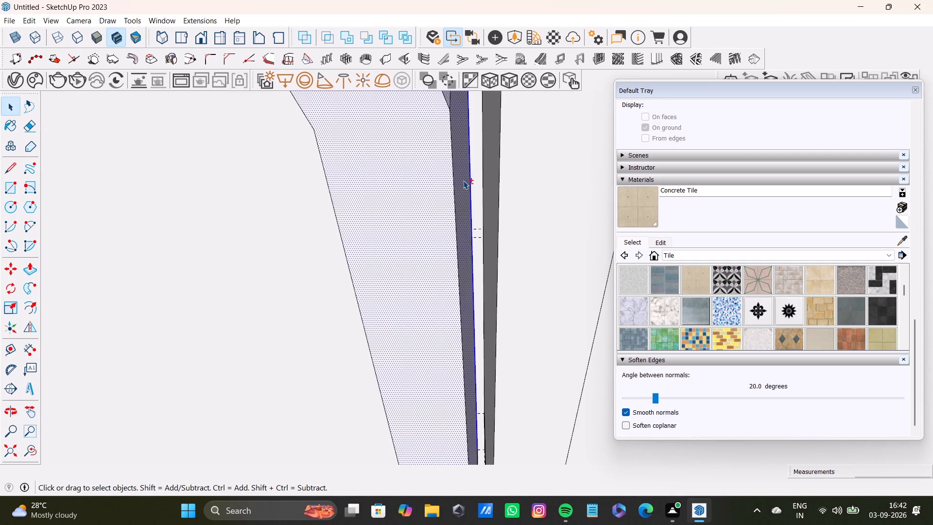
pyautogui.keyDown('shift'); pyautogui.scroll(-20, 450, 217); pyautogui.keyUp('shift')
pyautogui.keyDown('shift'); pyautogui.scroll(-3, 450, 217); pyautogui.keyUp('shift')
pyautogui.moveTo(260, 191); pyautogui.dragTo(342, 157, button='middle')
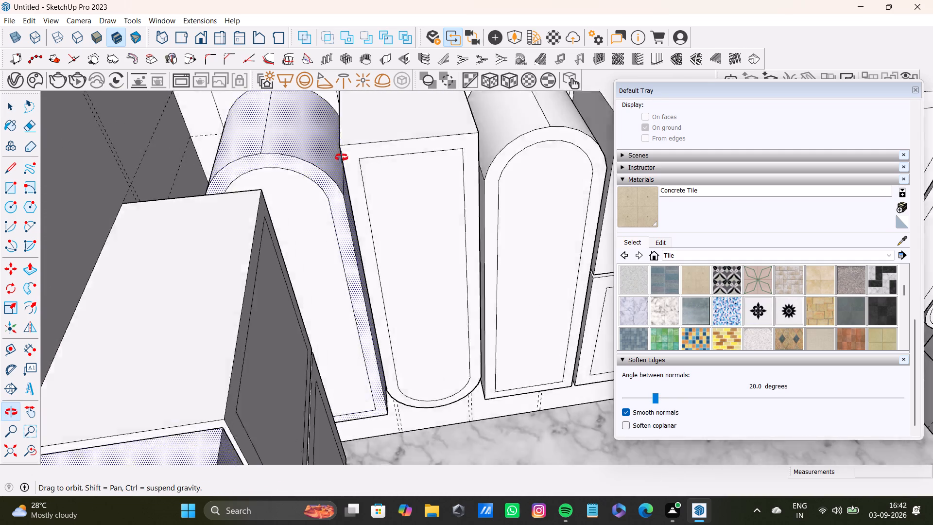
pyautogui.moveTo(342, 157); pyautogui.dragTo(527, 108, button='middle')
pyautogui.keyDown('shift'); pyautogui.moveTo(439, 139); pyautogui.dragTo(166, 382, button='middle'); pyautogui.keyUp('shift')
pyautogui.keyDown('shift'); pyautogui.moveTo(284, 217); pyautogui.dragTo(206, 335, button='middle'); pyautogui.keyUp('shift')
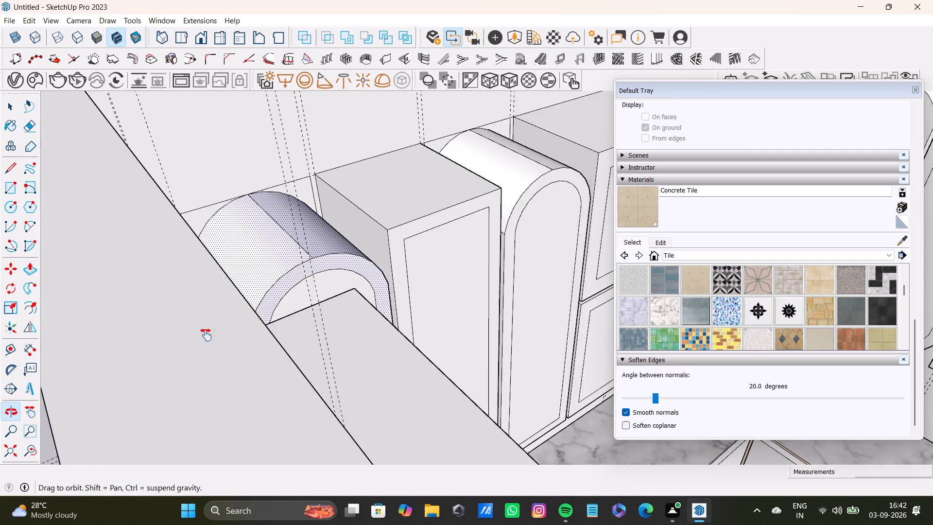
pyautogui.keyDown('shift'); pyautogui.moveTo(206, 335); pyautogui.dragTo(202, 343, button='middle'); pyautogui.keyUp('shift')
pyautogui.scroll(8, 250, 296)
pyautogui.keyDown('shift'); pyautogui.moveTo(244, 308); pyautogui.dragTo(242, 245, button='middle'); pyautogui.keyUp('shift')
pyautogui.keyDown('shift'); pyautogui.click(187, 332); pyautogui.keyUp('shift')
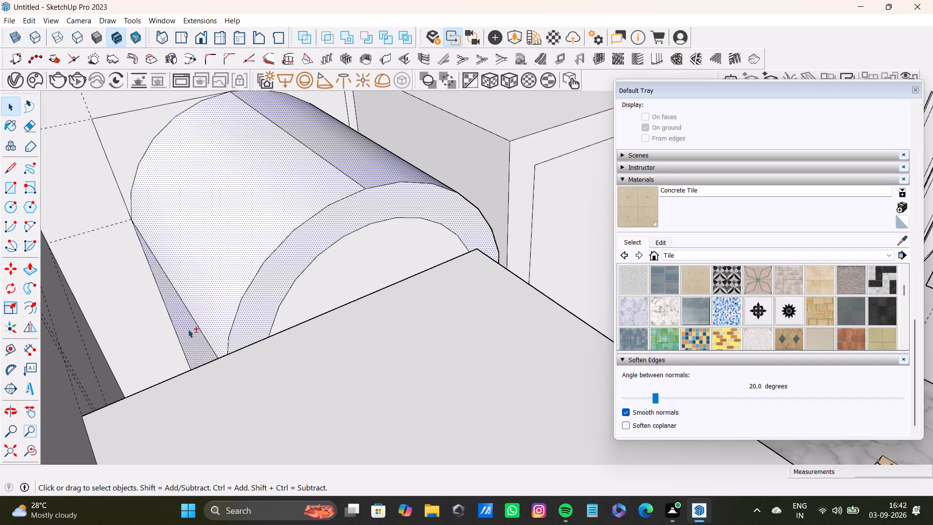
# Add the front border, flat top and both side faces of the adjacent round-bottomed upper cabinet to the selection.
pyautogui.keyDown('shift'); pyautogui.scroll(-4, 239, 293); pyautogui.keyUp('shift')
pyautogui.keyDown('shift'); pyautogui.moveTo(328, 259); pyautogui.dragTo(110, 400, button='middle'); pyautogui.keyUp('shift')
pyautogui.keyDown('shift'); pyautogui.scroll(3, 323, 296); pyautogui.keyUp('shift')
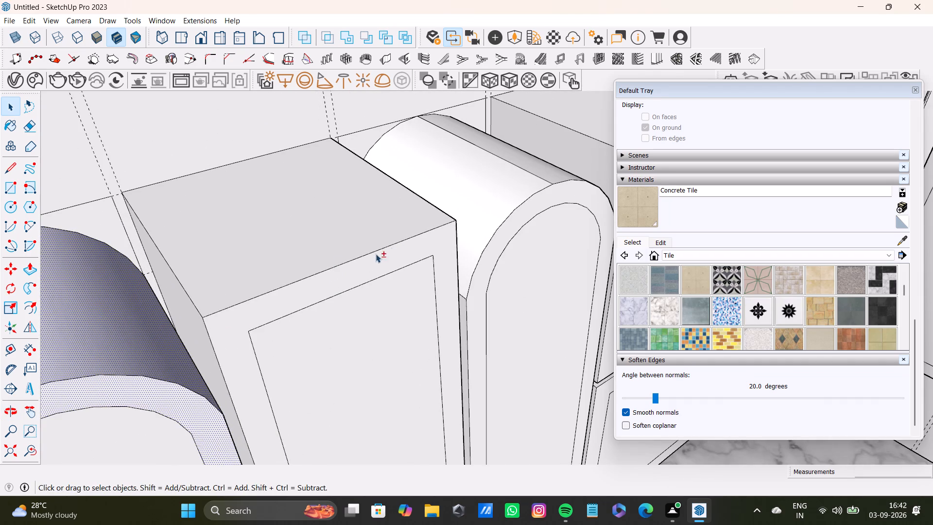
pyautogui.keyDown('shift'); pyautogui.moveTo(375, 248); pyautogui.dragTo(318, 127, button='middle'); pyautogui.keyUp('shift')
pyautogui.moveTo(385, 163); pyautogui.dragTo(230, 242, button='middle')
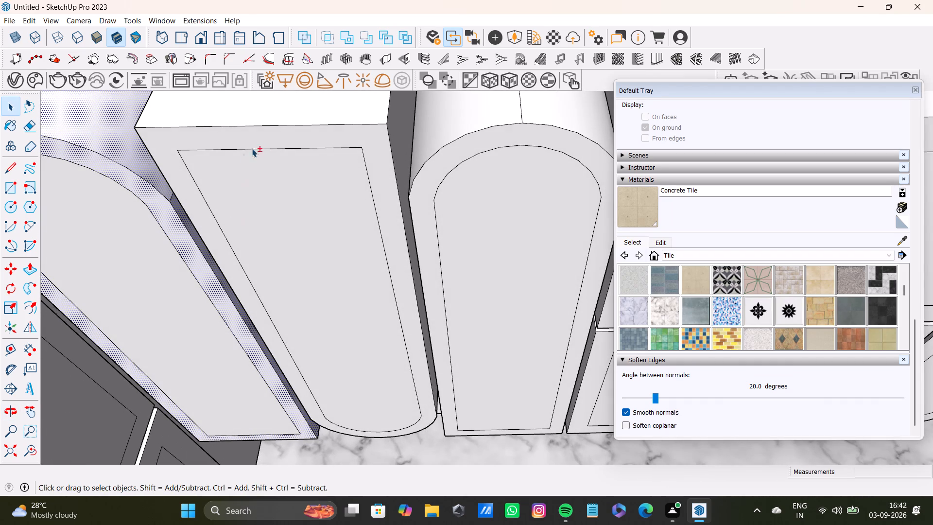
pyautogui.keyDown('shift'); pyautogui.click(278, 138); pyautogui.keyUp('shift')
pyautogui.keyDown('shift'); pyautogui.click(323, 112); pyautogui.keyUp('shift')
pyautogui.keyDown('shift'); pyautogui.click(391, 124); pyautogui.keyUp('shift')
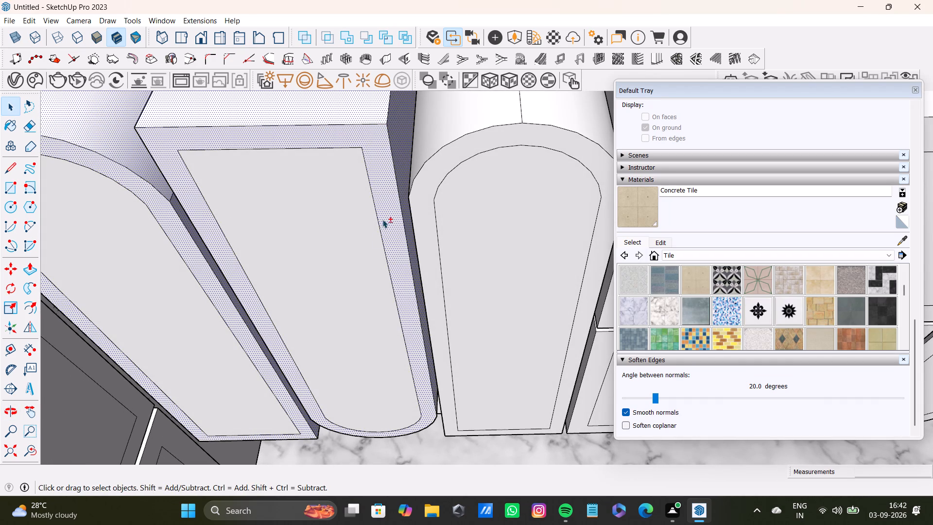
pyautogui.keyDown('shift'); pyautogui.moveTo(332, 250); pyautogui.dragTo(475, 320, button='middle'); pyautogui.keyUp('shift')
pyautogui.moveTo(341, 301); pyautogui.dragTo(441, 272, button='middle')
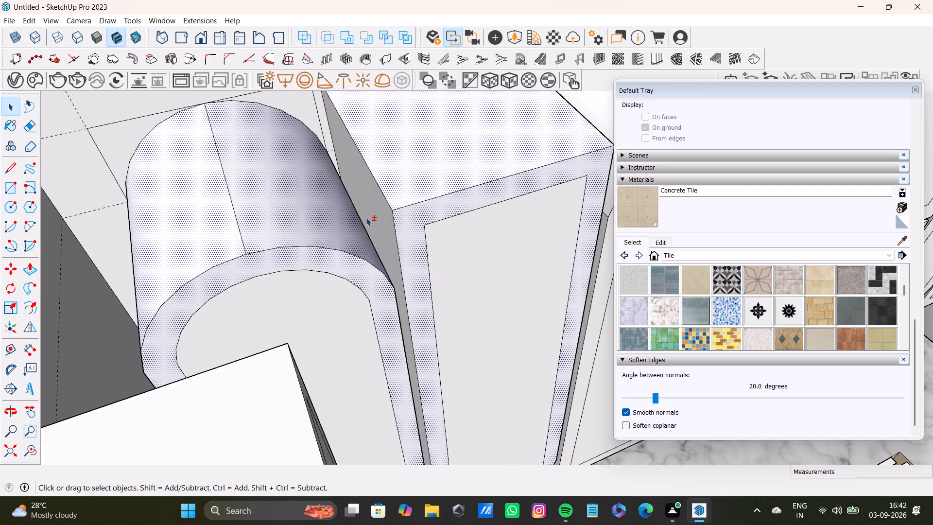
pyautogui.keyDown('shift'); pyautogui.click(365, 217); pyautogui.keyUp('shift')
# Add the curved top, front border and side face of the arched cabinet before the stacked two-door cabinet to the selection.
pyautogui.keyDown('shift'); pyautogui.scroll(-7, 401, 262); pyautogui.keyUp('shift')
pyautogui.keyDown('shift'); pyautogui.moveTo(405, 263); pyautogui.dragTo(184, 310, button='middle'); pyautogui.keyUp('shift')
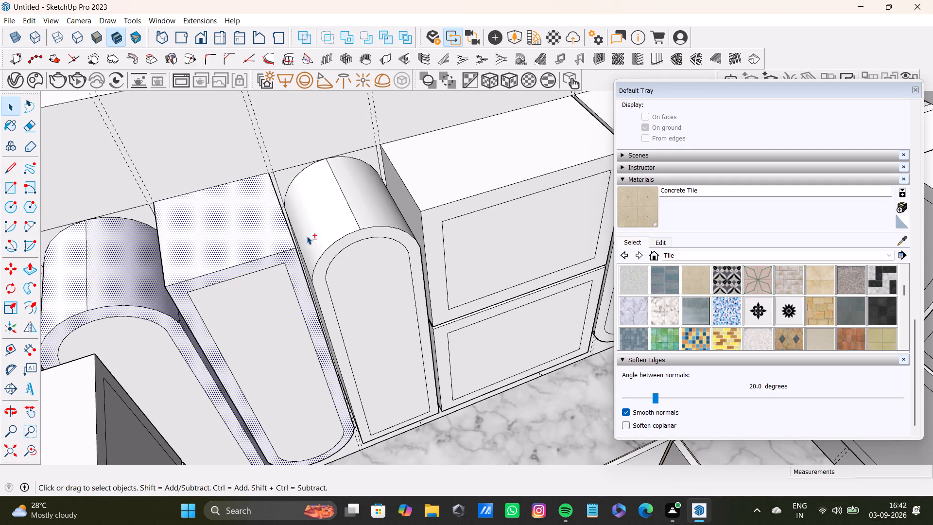
pyautogui.keyDown('shift'); pyautogui.click(322, 224); pyautogui.keyUp('shift')
pyautogui.keyDown('shift'); pyautogui.click(369, 212); pyautogui.keyUp('shift')
pyautogui.keyDown('shift'); pyautogui.click(374, 231); pyautogui.keyUp('shift')
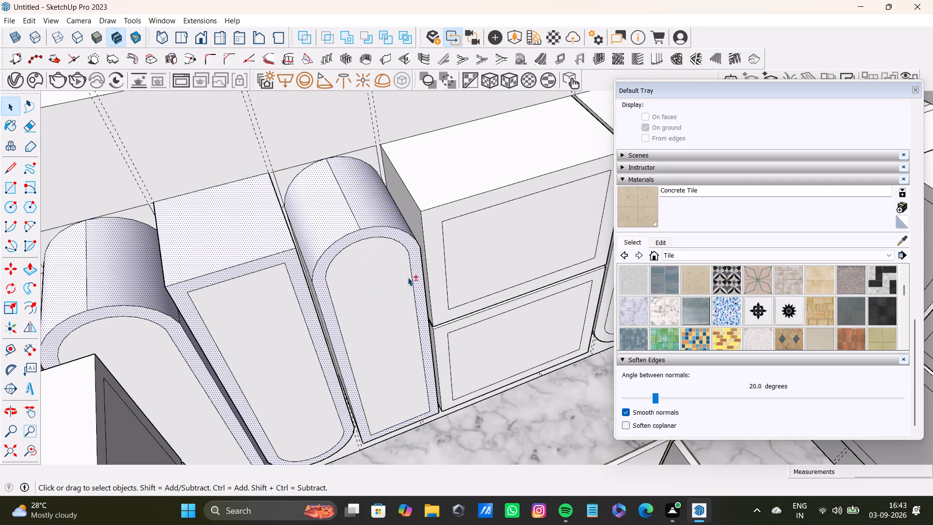
pyautogui.moveTo(423, 280); pyautogui.dragTo(249, 248, button='middle')
pyautogui.keyDown('shift'); pyautogui.scroll(7, 330, 216); pyautogui.keyUp('shift')
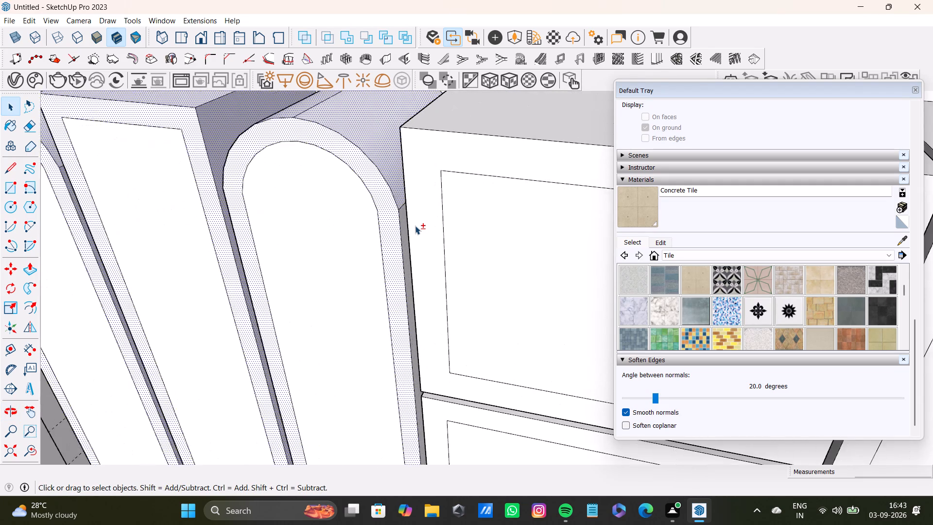
pyautogui.keyDown('shift'); pyautogui.scroll(7, 415, 226); pyautogui.keyUp('shift')
pyautogui.keyDown('shift'); pyautogui.click(394, 202); pyautogui.keyUp('shift')
pyautogui.keyDown('shift'); pyautogui.click(431, 178); pyautogui.keyUp('shift')
pyautogui.keyDown('shift'); pyautogui.scroll(-4, 414, 216); pyautogui.keyUp('shift')
pyautogui.keyDown('shift'); pyautogui.click(414, 220); pyautogui.keyUp('shift')
# Add the front border, flat top and both side faces of the round-bottomed cabinet beyond the stacked two-door cabinet to the selection.
pyautogui.keyDown('shift'); pyautogui.scroll(-14, 414, 228); pyautogui.keyUp('shift')
pyautogui.keyDown('shift'); pyautogui.moveTo(427, 233); pyautogui.dragTo(315, 216, button='middle'); pyautogui.keyUp('shift')
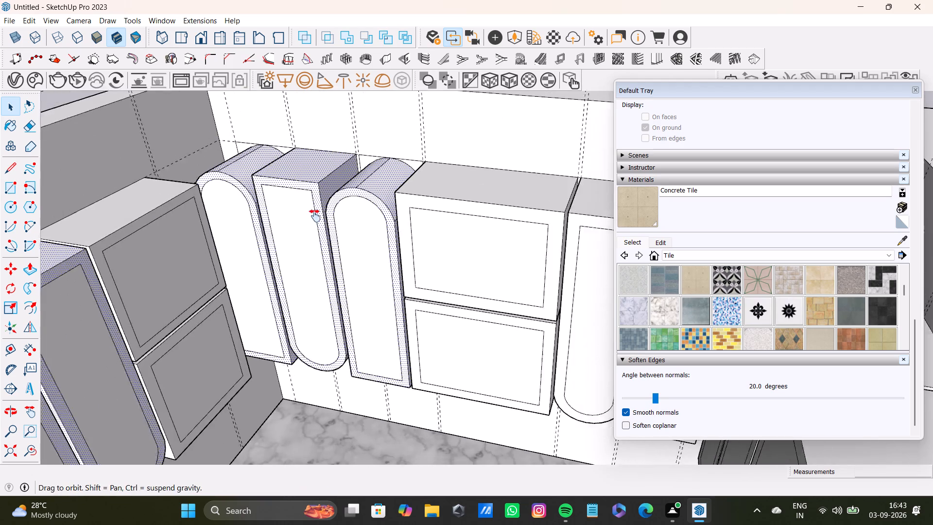
pyautogui.keyDown('shift'); pyautogui.moveTo(315, 216); pyautogui.dragTo(207, 222, button='middle'); pyautogui.keyUp('shift')
pyautogui.keyDown('shift'); pyautogui.scroll(8, 326, 235); pyautogui.keyUp('shift')
pyautogui.keyDown('shift'); pyautogui.click(365, 206); pyautogui.keyUp('shift')
pyautogui.keyDown('shift'); pyautogui.click(392, 177); pyautogui.keyUp('shift')
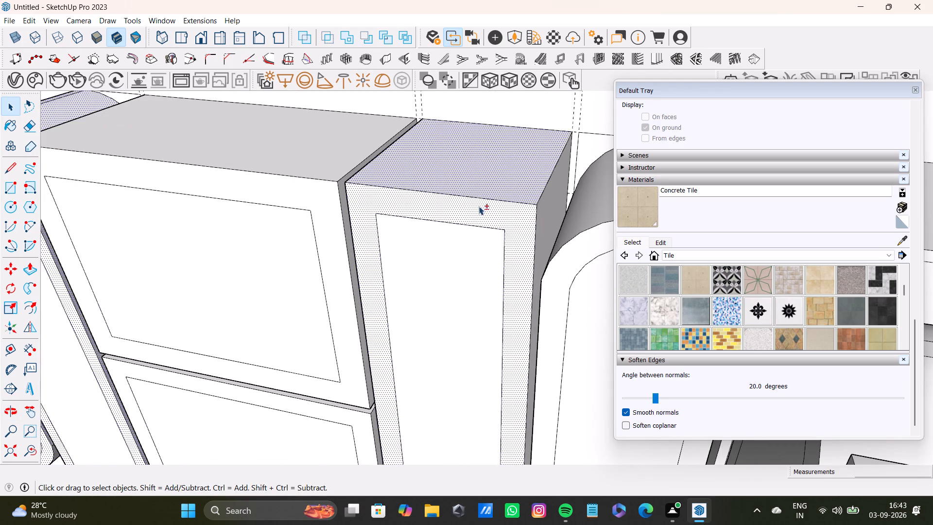
pyautogui.keyDown('shift'); pyautogui.moveTo(472, 209); pyautogui.dragTo(368, 239, button='middle'); pyautogui.keyUp('shift')
pyautogui.keyDown('shift'); pyautogui.click(447, 229); pyautogui.keyUp('shift')
pyautogui.moveTo(330, 310); pyautogui.dragTo(485, 304, button='middle')
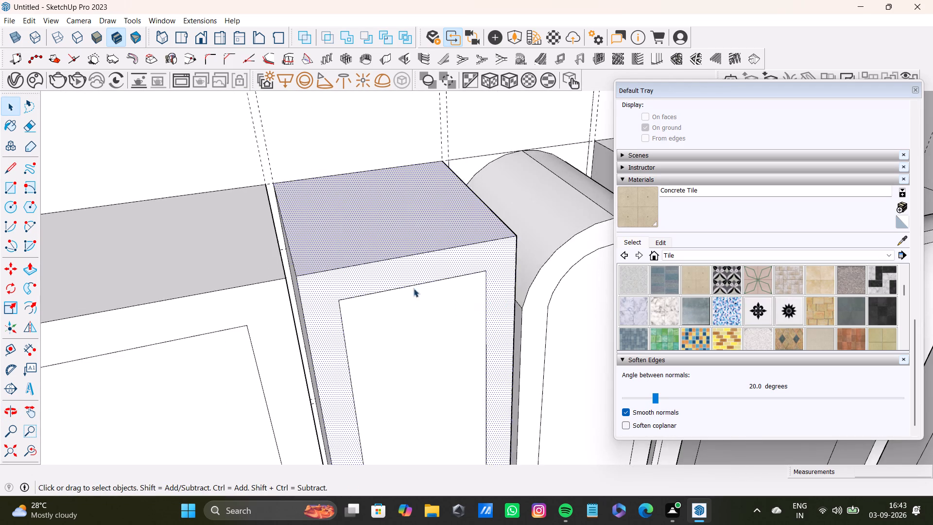
pyautogui.scroll(7, 357, 273)
pyautogui.keyDown('shift'); pyautogui.moveTo(273, 317); pyautogui.dragTo(341, 284, button='middle'); pyautogui.keyUp('shift')
pyautogui.keyDown('shift'); pyautogui.scroll(2, 327, 267); pyautogui.keyUp('shift')
pyautogui.keyDown('shift'); pyautogui.click(315, 254); pyautogui.keyUp('shift')
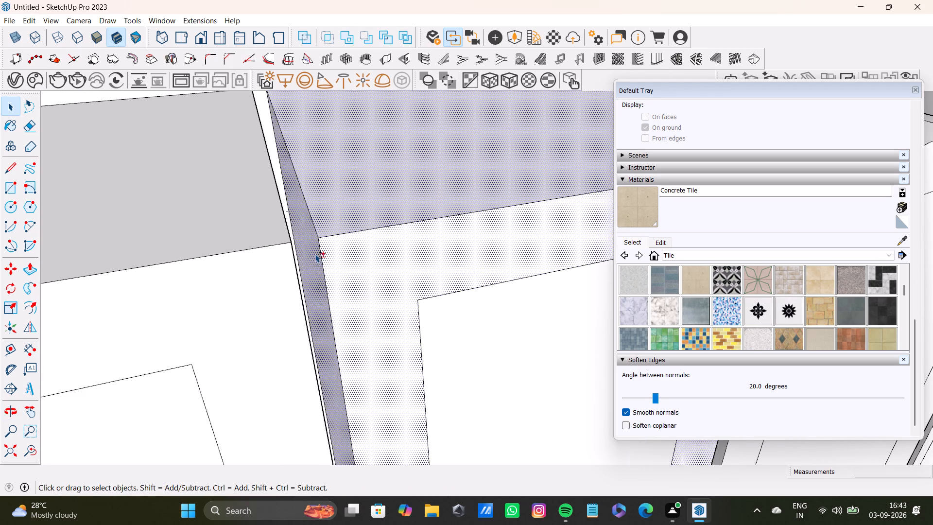
# Add the curved top, front border and both side faces of the following arched cabinet, near the room corner, to the selection.
pyautogui.keyDown('shift'); pyautogui.scroll(-14, 315, 262); pyautogui.keyUp('shift')
pyautogui.keyDown('shift'); pyautogui.moveTo(380, 261); pyautogui.dragTo(171, 283, button='middle'); pyautogui.keyUp('shift')
pyautogui.keyDown('shift'); pyautogui.click(309, 245); pyautogui.keyUp('shift')
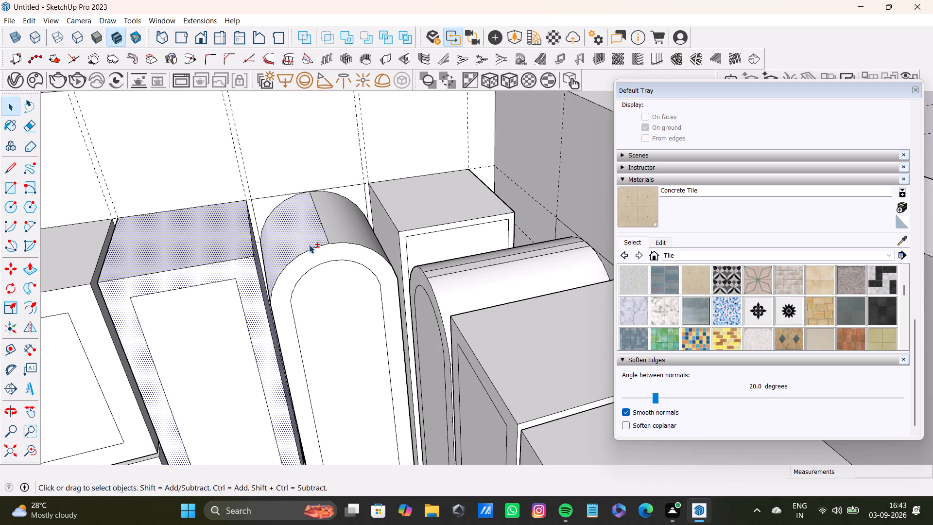
pyautogui.keyDown('shift'); pyautogui.click(345, 229); pyautogui.keyUp('shift')
pyautogui.keyDown('shift'); pyautogui.click(341, 251); pyautogui.keyUp('shift')
pyautogui.keyDown('shift'); pyautogui.moveTo(360, 254); pyautogui.dragTo(270, 314, button='middle'); pyautogui.keyUp('shift')
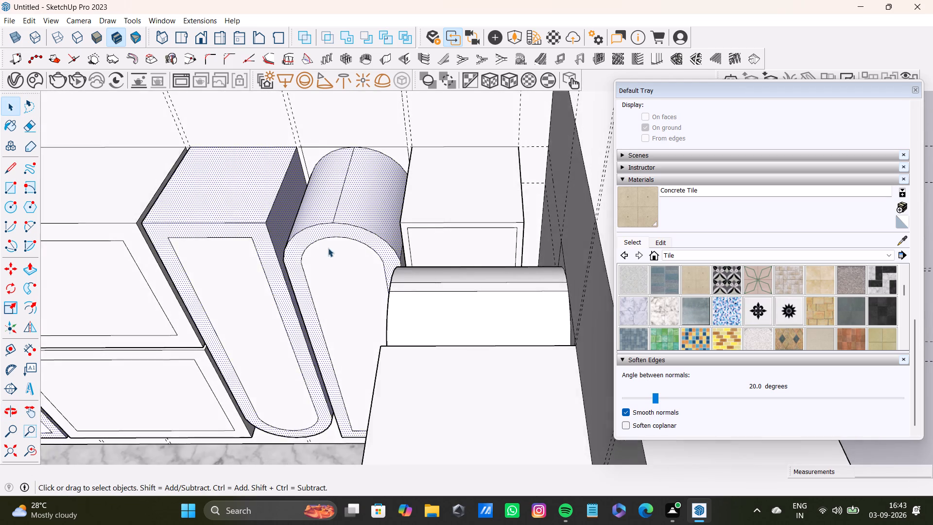
pyautogui.scroll(17, 328, 248)
pyautogui.keyDown('shift'); pyautogui.click(460, 293); pyautogui.keyUp('shift')
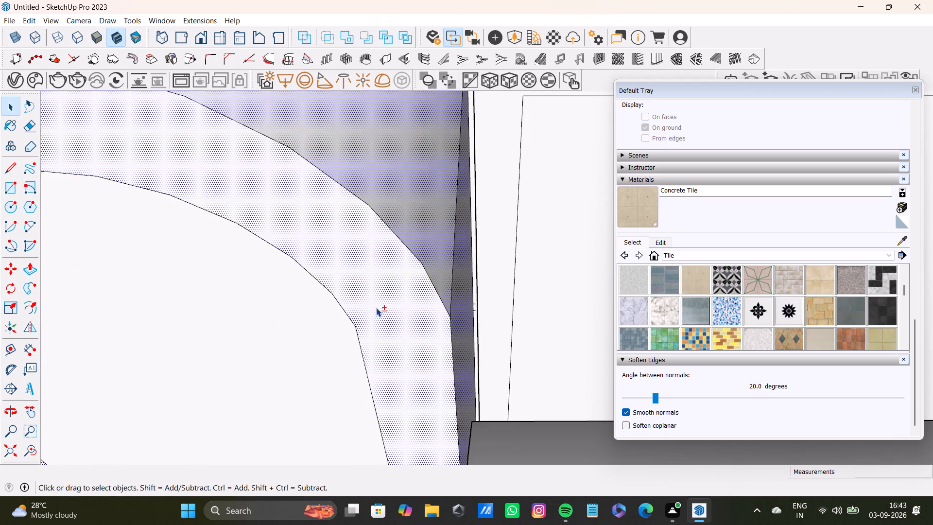
pyautogui.keyDown('shift'); pyautogui.scroll(-13, 371, 310); pyautogui.keyUp('shift')
pyautogui.keyDown('shift'); pyautogui.moveTo(110, 203); pyautogui.dragTo(455, 225, button='middle'); pyautogui.keyUp('shift')
pyautogui.scroll(7, 380, 219)
pyautogui.moveTo(349, 260); pyautogui.dragTo(419, 217, button='middle')
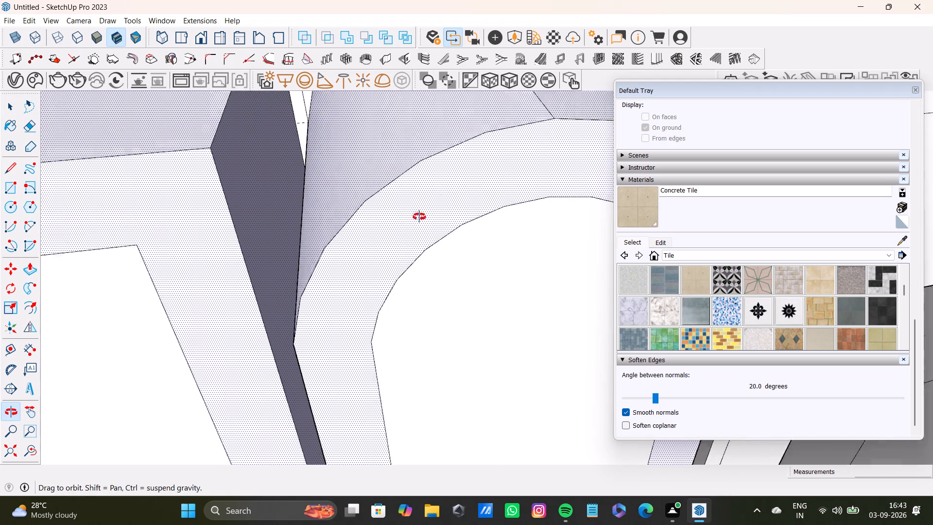
pyautogui.moveTo(419, 217); pyautogui.dragTo(441, 188, button='middle')
pyautogui.keyDown('shift'); pyautogui.moveTo(317, 352); pyautogui.dragTo(406, 269, button='middle'); pyautogui.keyUp('shift')
pyautogui.keyDown('shift'); pyautogui.click(362, 323); pyautogui.keyUp('shift')
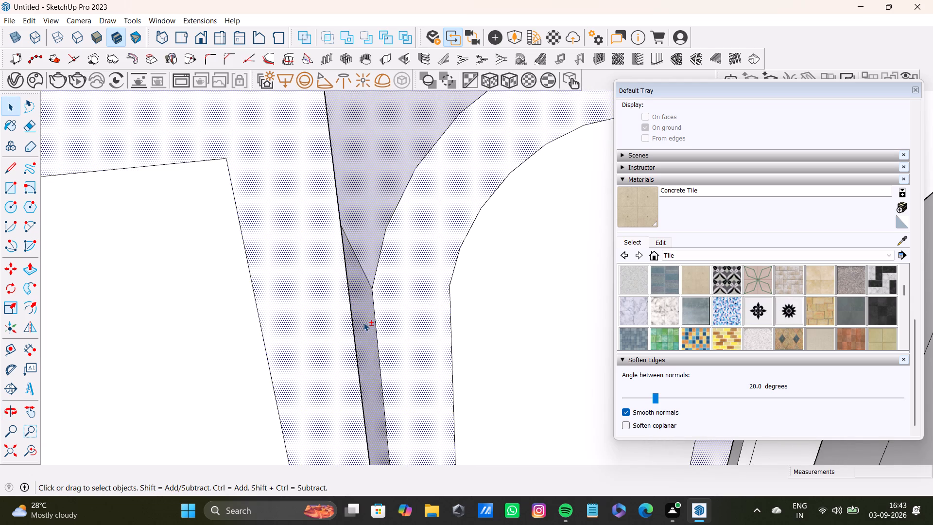
# Add the flat top, front border and both side faces of the last cabinet before the room corner to the selection.
pyautogui.keyDown('shift'); pyautogui.scroll(-13, 363, 322); pyautogui.keyUp('shift')
pyautogui.keyDown('shift'); pyautogui.moveTo(413, 297); pyautogui.dragTo(171, 371, button='middle'); pyautogui.keyUp('shift')
pyautogui.keyDown('shift'); pyautogui.scroll(2, 314, 286); pyautogui.keyUp('shift')
pyautogui.keyDown('shift'); pyautogui.click(318, 280); pyautogui.keyUp('shift')
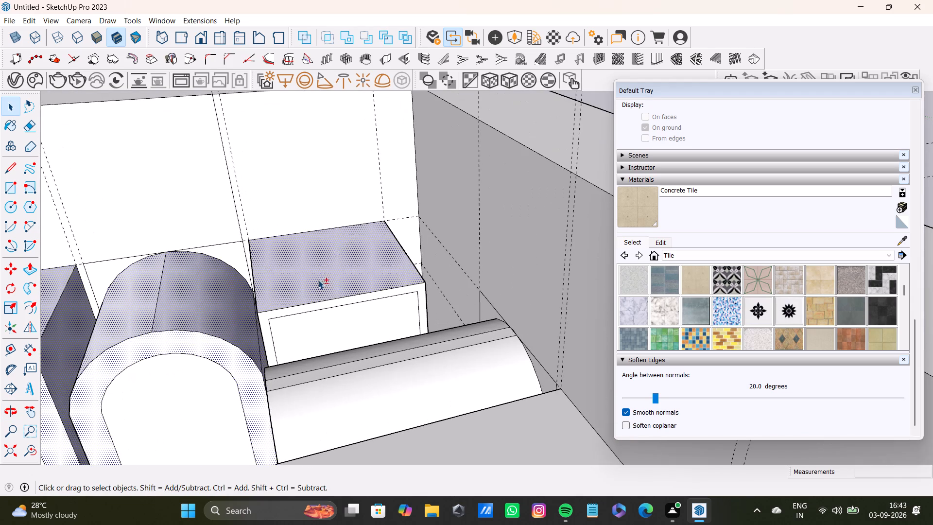
pyautogui.keyDown('shift'); pyautogui.click(306, 308); pyautogui.keyUp('shift')
pyautogui.moveTo(416, 290); pyautogui.dragTo(297, 354, button='middle')
pyautogui.scroll(6, 393, 280)
pyautogui.keyDown('shift'); pyautogui.click(494, 245); pyautogui.keyUp('shift')
pyautogui.scroll(-3, 131, 238)
pyautogui.moveTo(230, 244); pyautogui.dragTo(354, 236, button='middle')
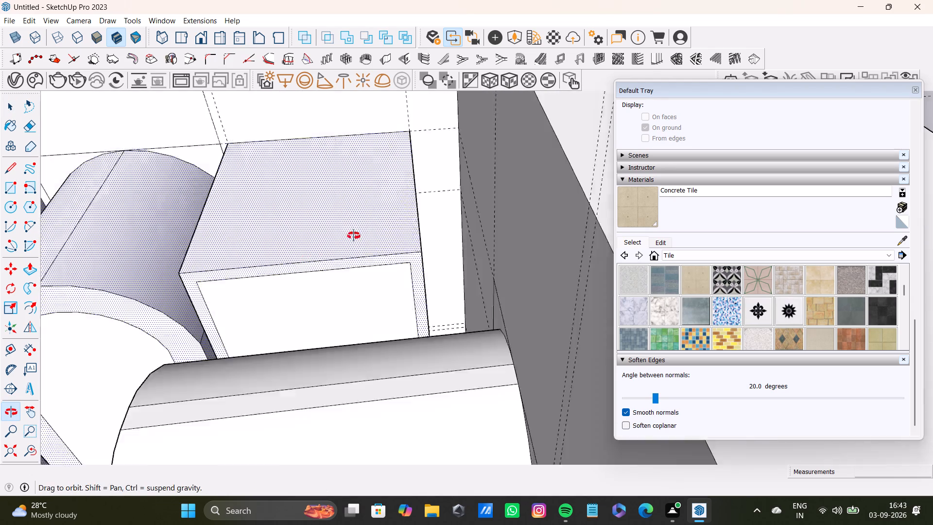
pyautogui.moveTo(354, 236); pyautogui.dragTo(400, 222, button='middle')
pyautogui.keyDown('shift'); pyautogui.moveTo(280, 290); pyautogui.dragTo(319, 227, button='middle'); pyautogui.keyUp('shift')
pyautogui.keyDown('shift'); pyautogui.click(247, 271); pyautogui.keyUp('shift')
# Add all curved top faces, the front border and both side faces of the arched cabinet around the corner to the selection.
pyautogui.keyDown('shift'); pyautogui.scroll(-5, 246, 287); pyautogui.keyUp('shift')
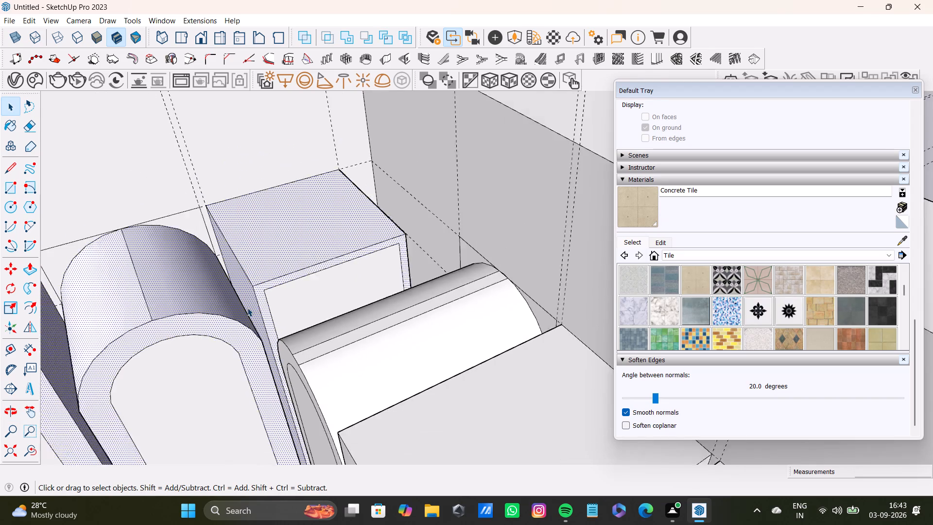
pyautogui.keyDown('shift'); pyautogui.scroll(-2, 247, 308); pyautogui.keyUp('shift')
pyautogui.moveTo(250, 316); pyautogui.dragTo(486, 353, button='middle')
pyautogui.scroll(-3, 420, 338)
pyautogui.keyDown('shift'); pyautogui.moveTo(442, 362); pyautogui.dragTo(396, 265, button='middle'); pyautogui.keyUp('shift')
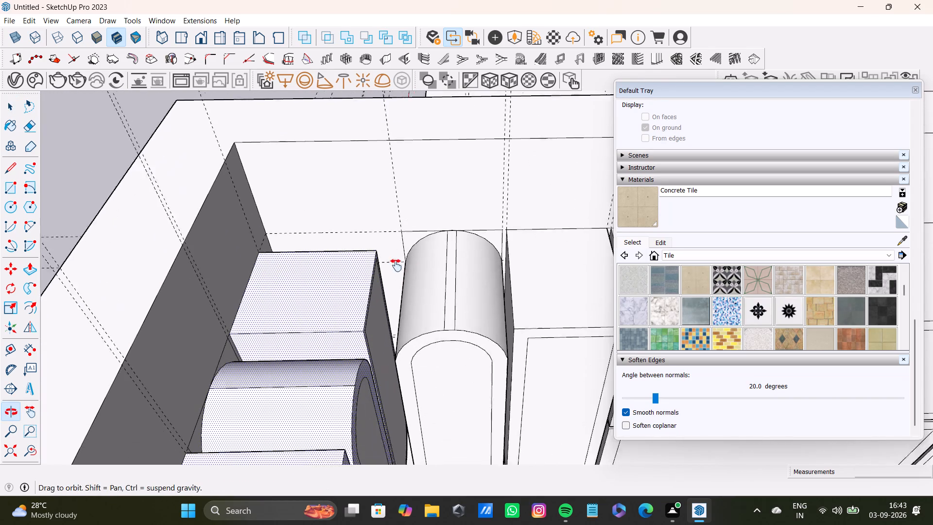
pyautogui.keyDown('shift'); pyautogui.moveTo(396, 265); pyautogui.dragTo(389, 257, button='middle'); pyautogui.keyUp('shift')
pyautogui.keyDown('shift'); pyautogui.click(408, 266); pyautogui.keyUp('shift')
pyautogui.keyDown('shift'); pyautogui.click(450, 271); pyautogui.keyUp('shift')
pyautogui.keyDown('shift'); pyautogui.click(430, 292); pyautogui.keyUp('shift')
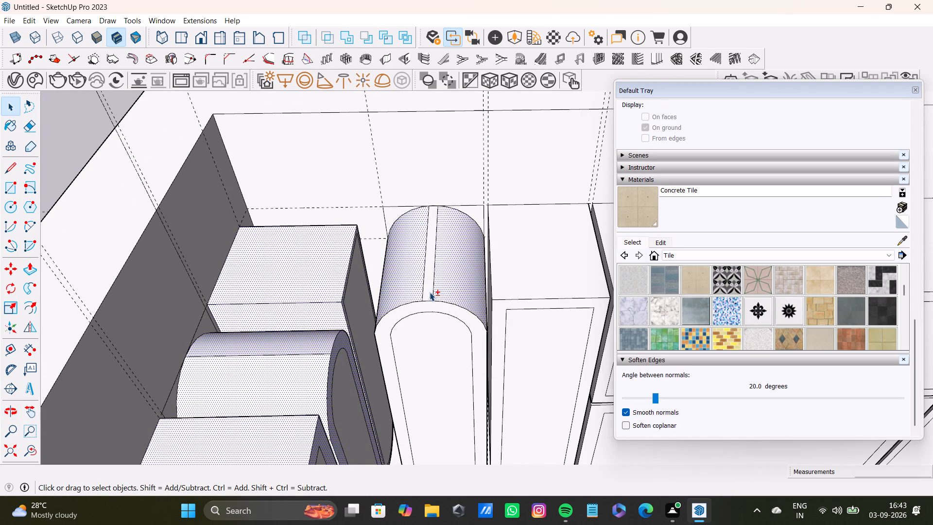
pyautogui.keyDown('shift'); pyautogui.click(428, 303); pyautogui.keyUp('shift')
pyautogui.keyDown('shift'); pyautogui.moveTo(463, 299); pyautogui.dragTo(373, 318, button='middle'); pyautogui.keyUp('shift')
pyautogui.keyDown('shift'); pyautogui.scroll(8, 410, 327); pyautogui.keyUp('shift')
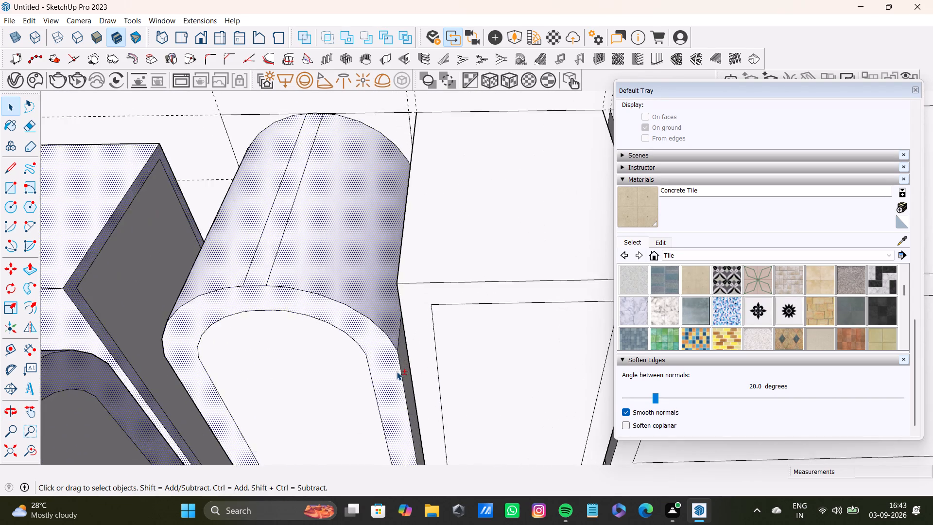
pyautogui.keyDown('shift'); pyautogui.scroll(2, 397, 371); pyautogui.keyUp('shift')
pyautogui.keyDown('shift'); pyautogui.moveTo(393, 360); pyautogui.dragTo(375, 263, button='middle'); pyautogui.keyUp('shift')
pyautogui.keyDown('shift'); pyautogui.scroll(3, 380, 257); pyautogui.keyUp('shift')
pyautogui.keyDown('shift'); pyautogui.click(384, 259); pyautogui.keyUp('shift')
pyautogui.scroll(-3, 297, 302)
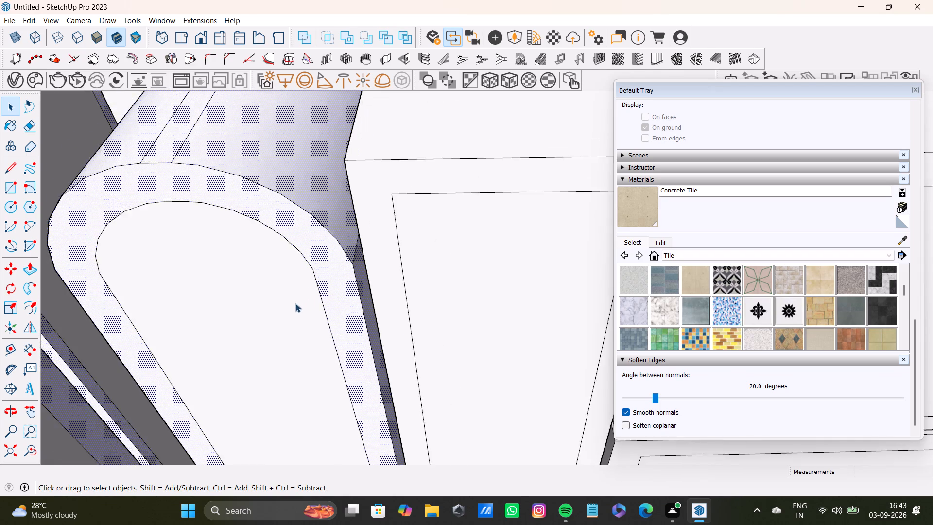
pyautogui.scroll(-8, 295, 303)
pyautogui.moveTo(286, 319); pyautogui.dragTo(502, 274, button='middle')
pyautogui.keyDown('shift'); pyautogui.click(322, 396); pyautogui.keyUp('shift')
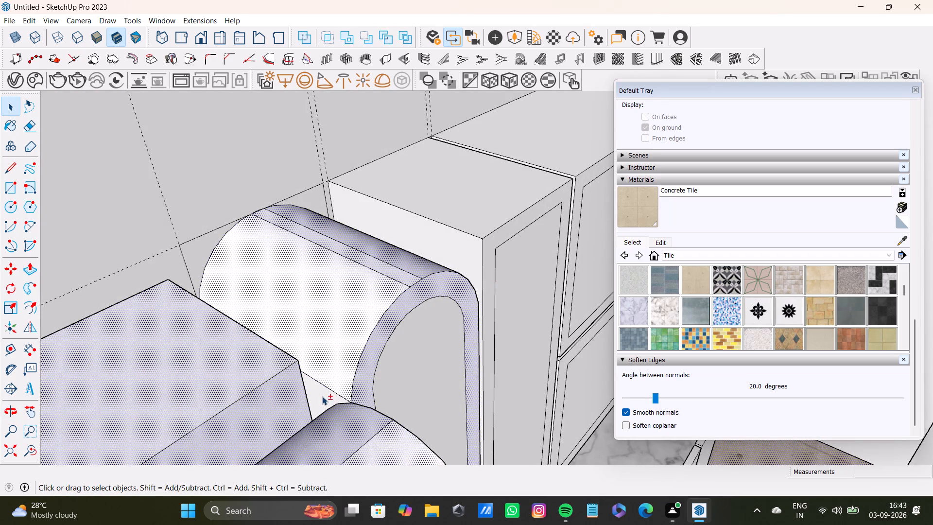
# Add the front border, flat top and both side faces of the flat-topped cabinet beside the corner arched one to the selection.
pyautogui.keyDown('shift'); pyautogui.moveTo(513, 364); pyautogui.dragTo(287, 373, button='middle'); pyautogui.keyUp('shift')
pyautogui.moveTo(377, 315); pyautogui.dragTo(276, 278, button='middle')
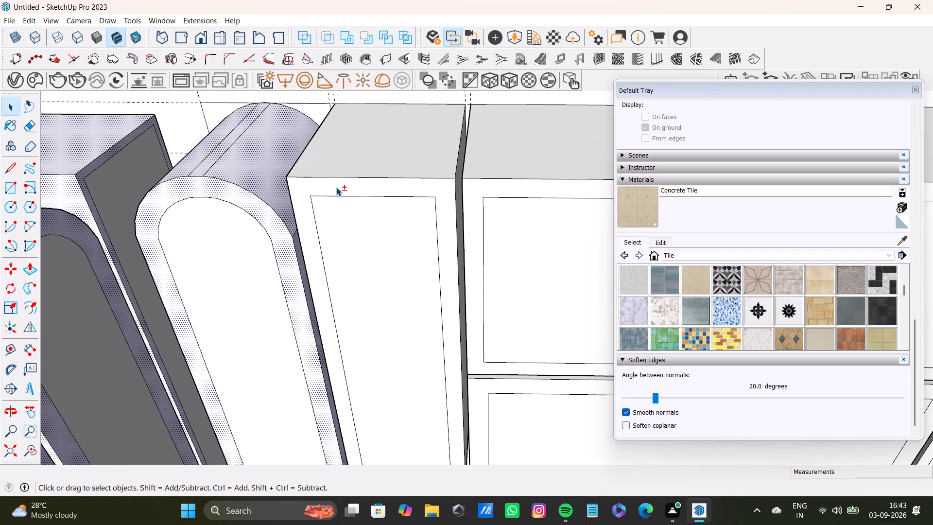
pyautogui.keyDown('shift'); pyautogui.click(337, 187); pyautogui.keyUp('shift')
pyautogui.keyDown('shift'); pyautogui.click(352, 171); pyautogui.keyUp('shift')
pyautogui.keyDown('shift'); pyautogui.moveTo(428, 210); pyautogui.dragTo(373, 274, button='middle'); pyautogui.keyUp('shift')
pyautogui.keyDown('shift'); pyautogui.scroll(6, 402, 233); pyautogui.keyUp('shift')
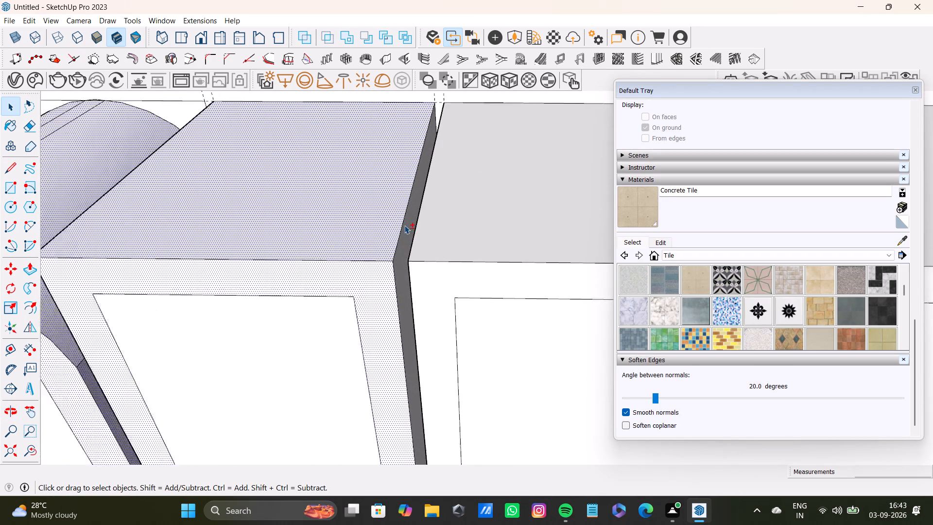
pyautogui.keyDown('shift'); pyautogui.scroll(5, 404, 225); pyautogui.keyUp('shift')
pyautogui.keyDown('shift'); pyautogui.click(408, 227); pyautogui.keyUp('shift')
pyautogui.keyDown('shift'); pyautogui.scroll(-16, 393, 237); pyautogui.keyUp('shift')
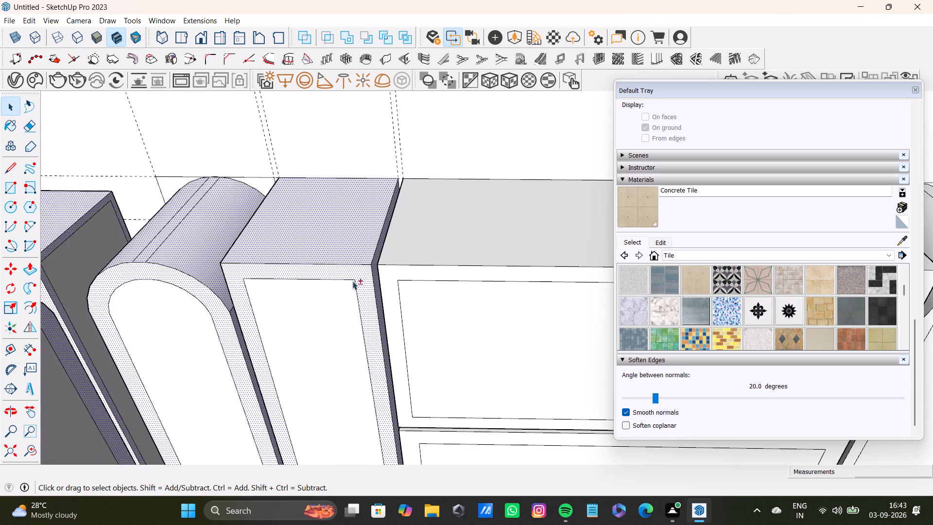
pyautogui.keyDown('shift'); pyautogui.scroll(-2, 352, 281); pyautogui.keyUp('shift')
pyautogui.keyDown('shift'); pyautogui.moveTo(322, 322); pyautogui.dragTo(322, 259, button='middle'); pyautogui.keyUp('shift')
pyautogui.moveTo(315, 256); pyautogui.dragTo(462, 222, button='middle')
pyautogui.keyDown('shift'); pyautogui.scroll(3, 321, 234); pyautogui.keyUp('shift')
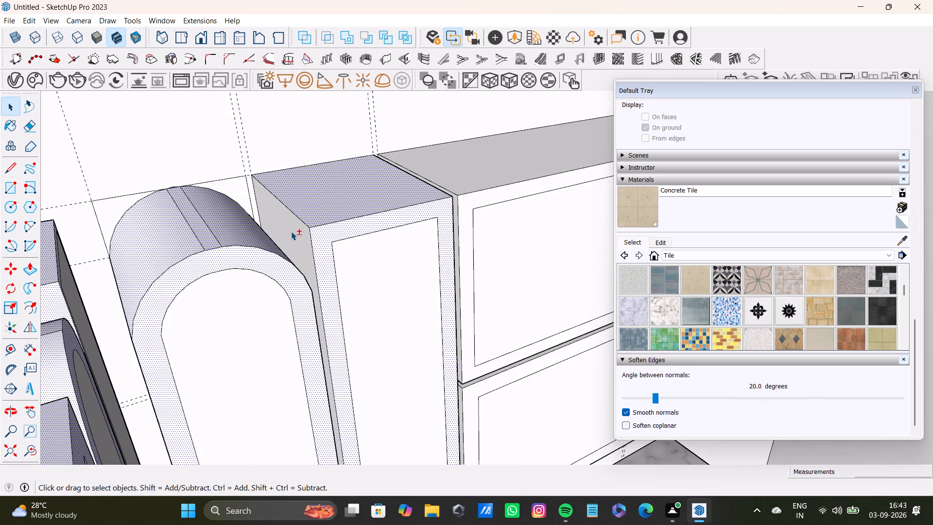
pyautogui.keyDown('shift'); pyautogui.click(292, 231); pyautogui.keyUp('shift')
# Add the curved top faces, front border and both side faces of the arched cabinet beyond the stacked two-door cabinet to the selection.
pyautogui.keyDown('shift'); pyautogui.scroll(-8, 293, 231); pyautogui.keyUp('shift')
pyautogui.keyDown('shift'); pyautogui.moveTo(466, 233); pyautogui.dragTo(230, 308, button='middle'); pyautogui.keyUp('shift')
pyautogui.keyDown('shift'); pyautogui.scroll(7, 395, 225); pyautogui.keyUp('shift')
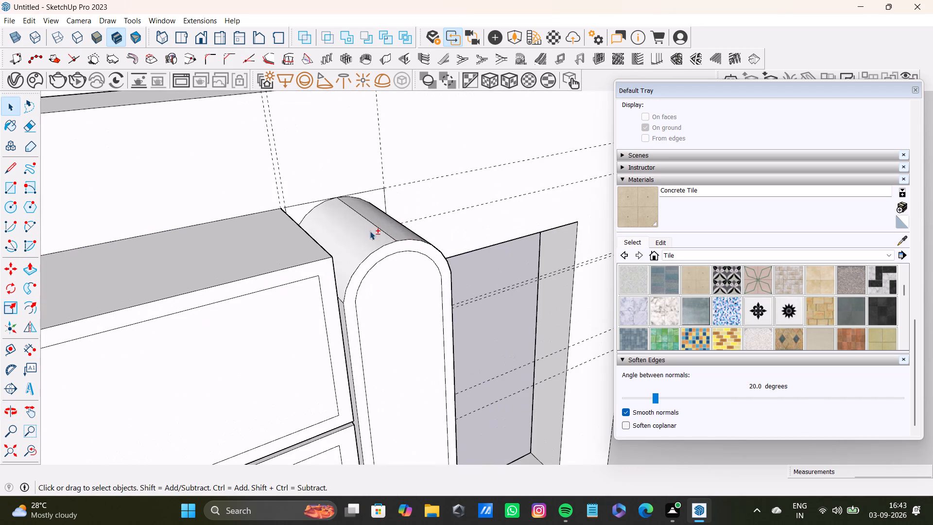
pyautogui.keyDown('shift'); pyautogui.click(369, 231); pyautogui.keyUp('shift')
pyautogui.keyDown('shift'); pyautogui.click(390, 228); pyautogui.keyUp('shift')
pyautogui.keyDown('shift'); pyautogui.click(404, 246); pyautogui.keyUp('shift')
pyautogui.keyDown('shift'); pyautogui.moveTo(477, 267); pyautogui.dragTo(498, 234, button='middle'); pyautogui.keyUp('shift')
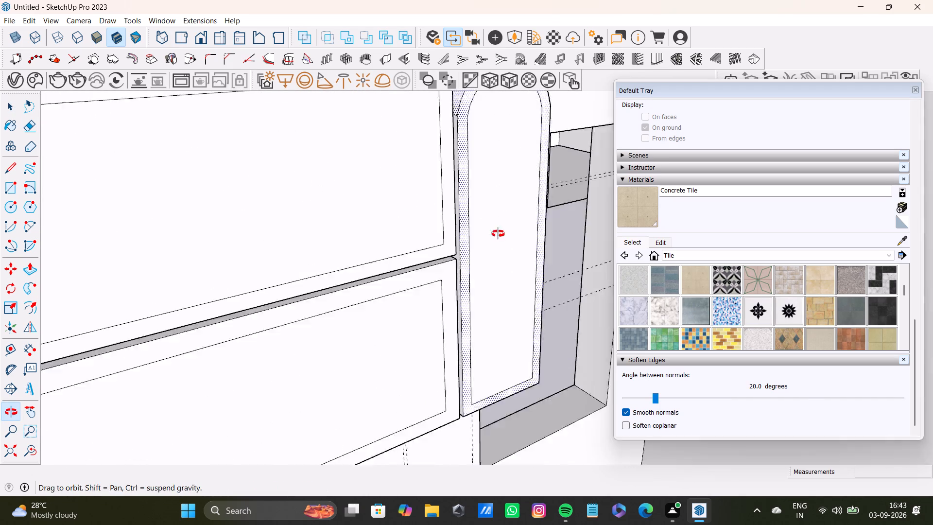
pyautogui.keyDown('shift'); pyautogui.moveTo(498, 234); pyautogui.dragTo(519, 219, button='middle'); pyautogui.keyUp('shift')
pyautogui.moveTo(519, 219); pyautogui.dragTo(185, 333, button='middle')
pyautogui.keyDown('shift'); pyautogui.moveTo(394, 175); pyautogui.dragTo(152, 332, button='middle'); pyautogui.keyUp('shift')
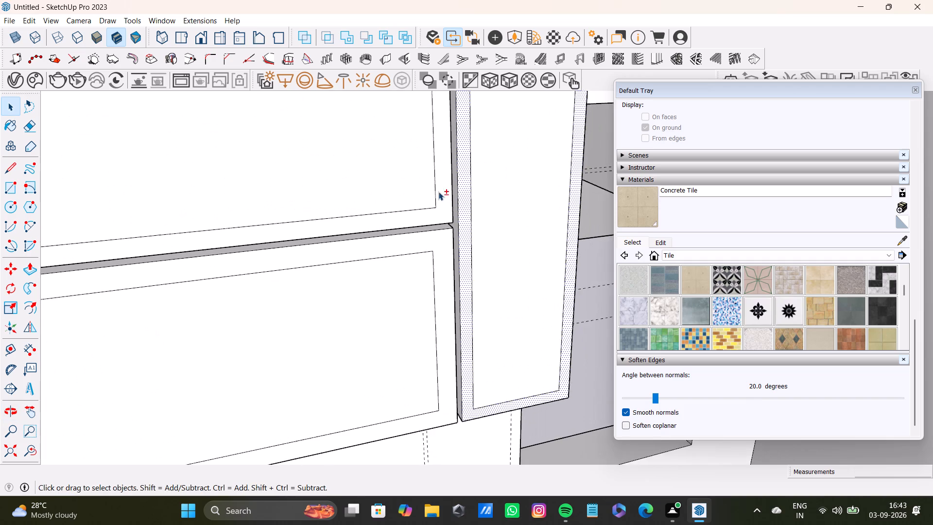
pyautogui.keyDown('shift'); pyautogui.scroll(10, 530, 142); pyautogui.keyUp('shift')
pyautogui.keyDown('shift'); pyautogui.click(428, 190); pyautogui.keyUp('shift')
pyautogui.keyDown('shift'); pyautogui.scroll(-5, 427, 191); pyautogui.keyUp('shift')
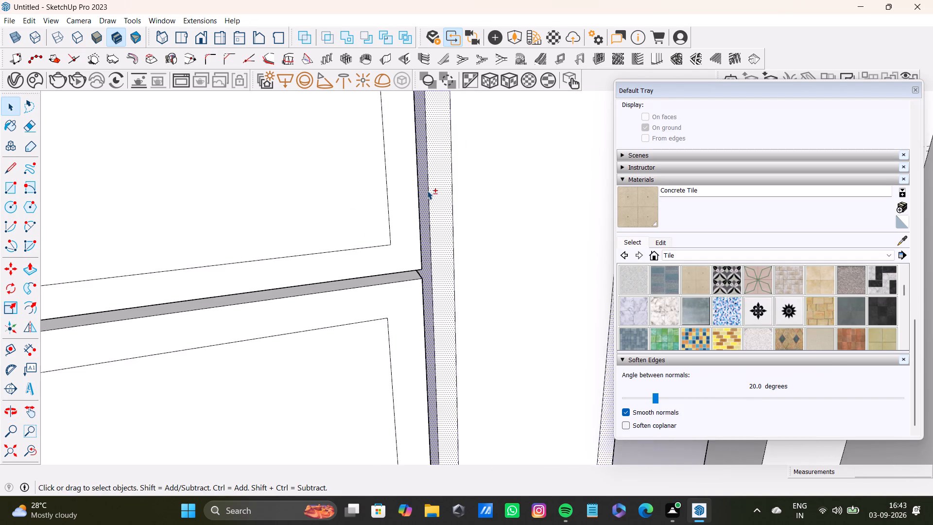
pyautogui.keyDown('shift'); pyautogui.scroll(-4, 427, 191); pyautogui.keyUp('shift')
pyautogui.keyDown('shift'); pyautogui.moveTo(477, 201); pyautogui.dragTo(352, 222, button='middle'); pyautogui.keyUp('shift')
pyautogui.moveTo(392, 220); pyautogui.dragTo(238, 260, button='middle')
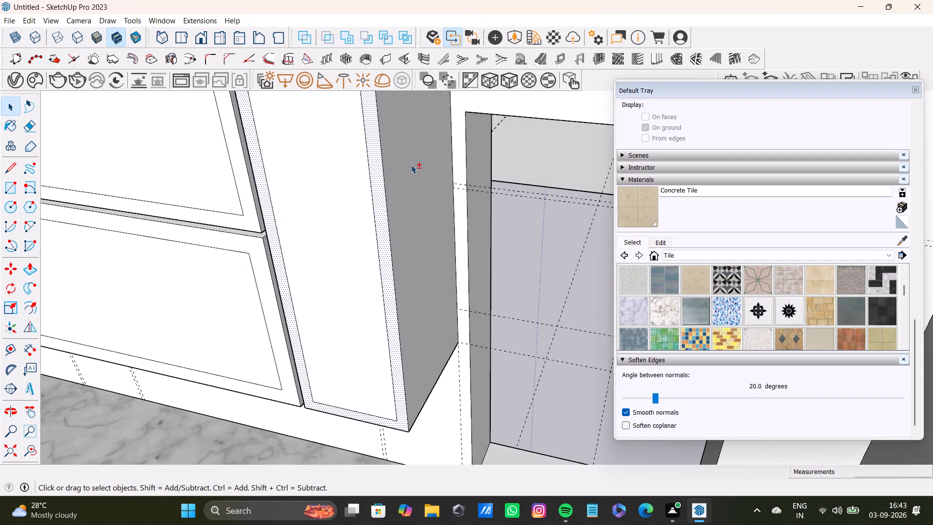
pyautogui.keyDown('shift'); pyautogui.click(423, 158); pyautogui.keyUp('shift')
pyautogui.keyDown('shift'); pyautogui.scroll(-4, 412, 189); pyautogui.keyUp('shift')
# Add the curved bottom faces of the round-bottomed cabinet near the corner and the flat underside of its neighbouring cabinet to the selection.
pyautogui.keyDown('shift'); pyautogui.moveTo(371, 210); pyautogui.dragTo(573, 251, button='middle'); pyautogui.keyUp('shift')
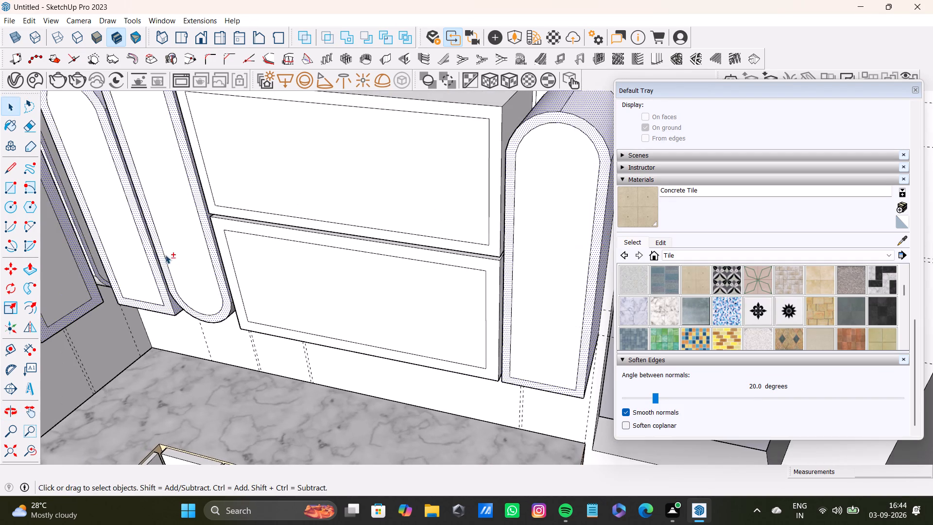
pyautogui.keyDown('shift'); pyautogui.moveTo(171, 252); pyautogui.dragTo(397, 270, button='middle'); pyautogui.keyUp('shift')
pyautogui.scroll(1, 393, 310)
pyautogui.moveTo(393, 298); pyautogui.dragTo(398, 186, button='middle')
pyautogui.keyDown('shift'); pyautogui.moveTo(395, 299); pyautogui.dragTo(395, 239, button='middle'); pyautogui.keyUp('shift')
pyautogui.moveTo(392, 283); pyautogui.dragTo(393, 246, button='middle')
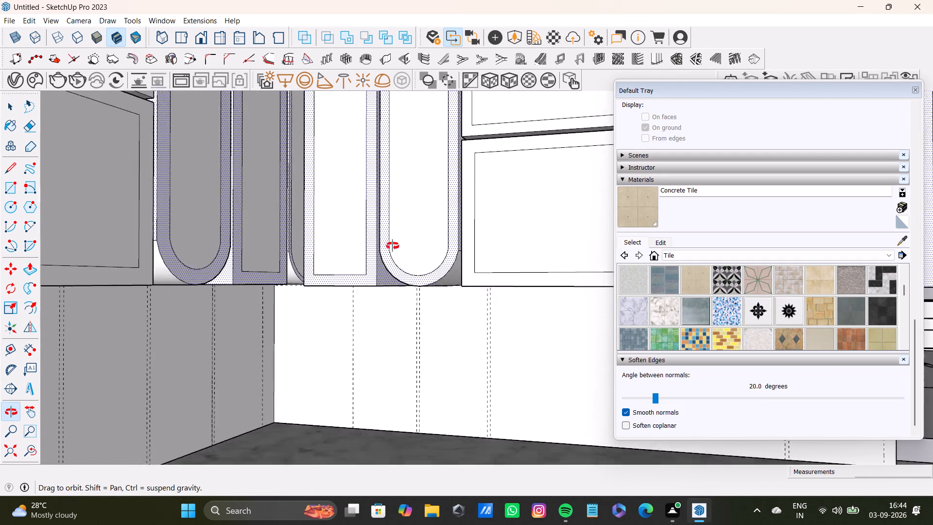
pyautogui.moveTo(393, 246); pyautogui.dragTo(400, 186, button='middle')
pyautogui.keyDown('shift'); pyautogui.click(32, 448); pyautogui.keyUp('shift')
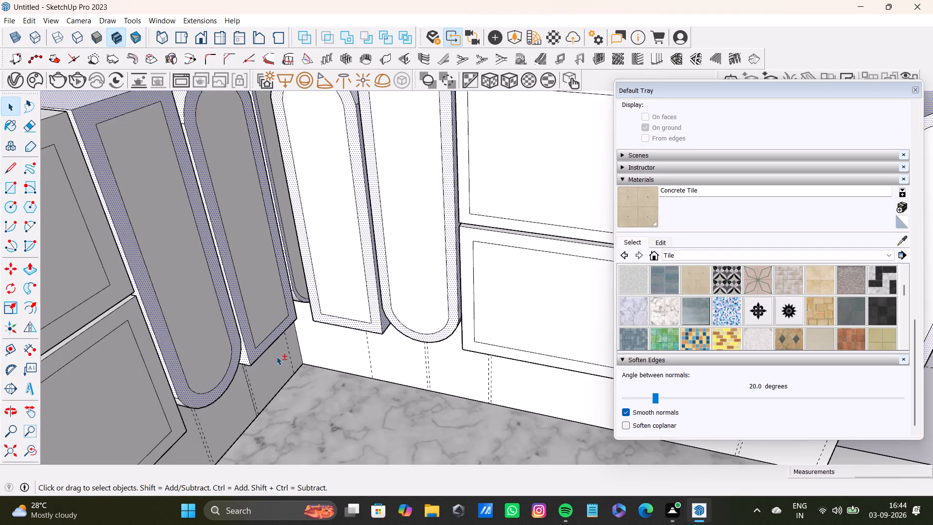
pyautogui.keyDown('shift'); pyautogui.moveTo(364, 283); pyautogui.dragTo(360, 347, button='middle'); pyautogui.keyUp('shift')
pyautogui.moveTo(360, 351); pyautogui.dragTo(349, 215, button='middle')
pyautogui.scroll(6, 369, 329)
pyautogui.keyDown('shift'); pyautogui.moveTo(362, 335); pyautogui.dragTo(364, 319, button='middle'); pyautogui.keyUp('shift')
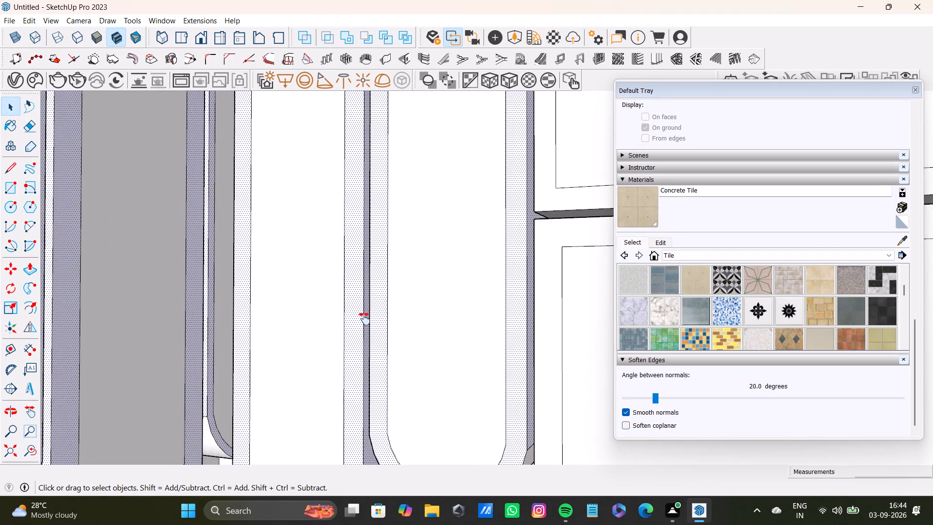
pyautogui.keyDown('shift'); pyautogui.moveTo(364, 319); pyautogui.dragTo(376, 173, button='middle'); pyautogui.keyUp('shift')
pyautogui.moveTo(428, 349); pyautogui.dragTo(428, 251, button='middle')
pyautogui.keyDown('shift'); pyautogui.click(525, 294); pyautogui.keyUp('shift')
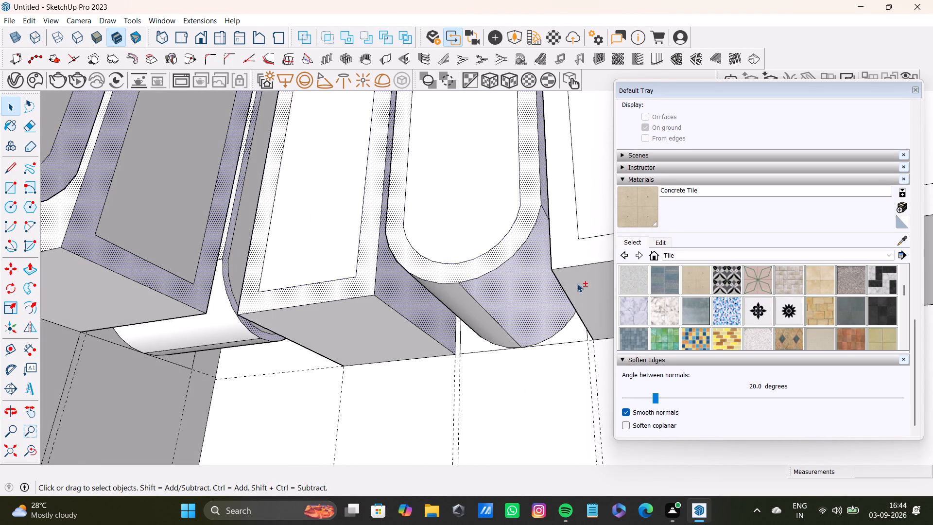
pyautogui.keyDown('shift'); pyautogui.click(585, 282); pyautogui.keyUp('shift')
pyautogui.keyDown('shift'); pyautogui.click(469, 312); pyautogui.keyUp('shift')
pyautogui.keyDown('shift'); pyautogui.click(411, 349); pyautogui.keyUp('shift')
# Add the undersides of the corner cabinet and the two cabinets around the corner, curved and flat, to the selection.
pyautogui.keyDown('shift'); pyautogui.moveTo(291, 329); pyautogui.dragTo(356, 256, button='middle'); pyautogui.keyUp('shift')
pyautogui.keyDown('shift'); pyautogui.click(271, 259); pyautogui.keyUp('shift')
pyautogui.keyDown('shift'); pyautogui.click(289, 280); pyautogui.keyUp('shift')
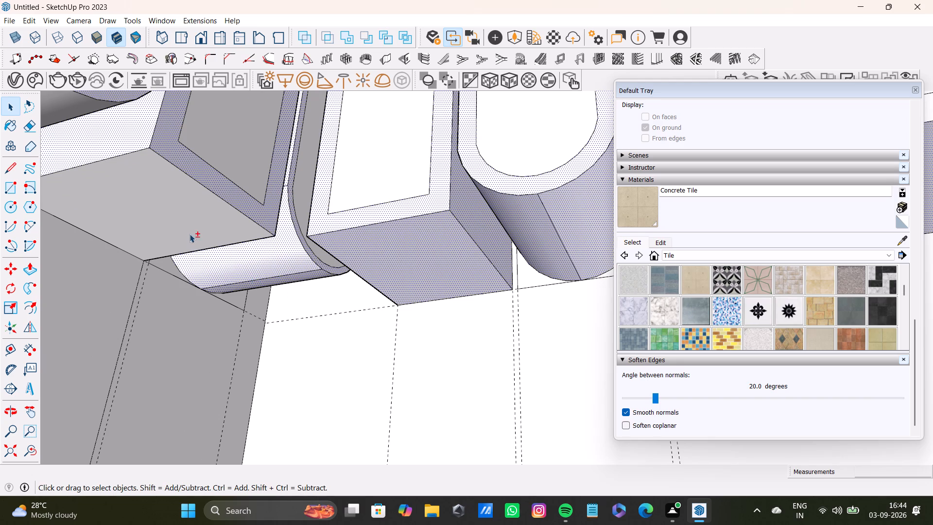
pyautogui.keyDown('shift'); pyautogui.click(189, 233); pyautogui.keyUp('shift')
pyautogui.keyDown('shift'); pyautogui.scroll(-3, 183, 251); pyautogui.keyUp('shift')
pyautogui.keyDown('shift'); pyautogui.moveTo(183, 251); pyautogui.dragTo(331, 275, button='middle'); pyautogui.keyUp('shift')
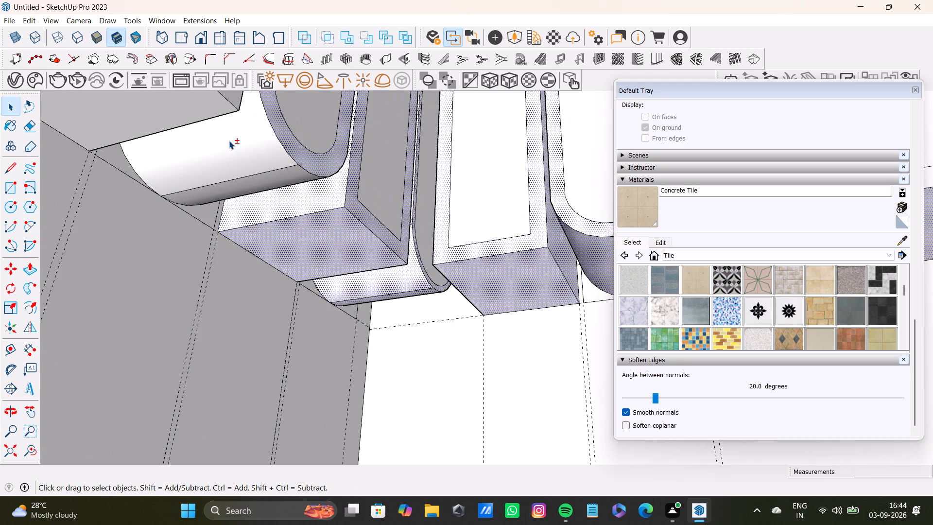
pyautogui.keyDown('shift'); pyautogui.click(229, 140); pyautogui.keyUp('shift')
pyautogui.keyDown('shift'); pyautogui.click(261, 188); pyautogui.keyUp('shift')
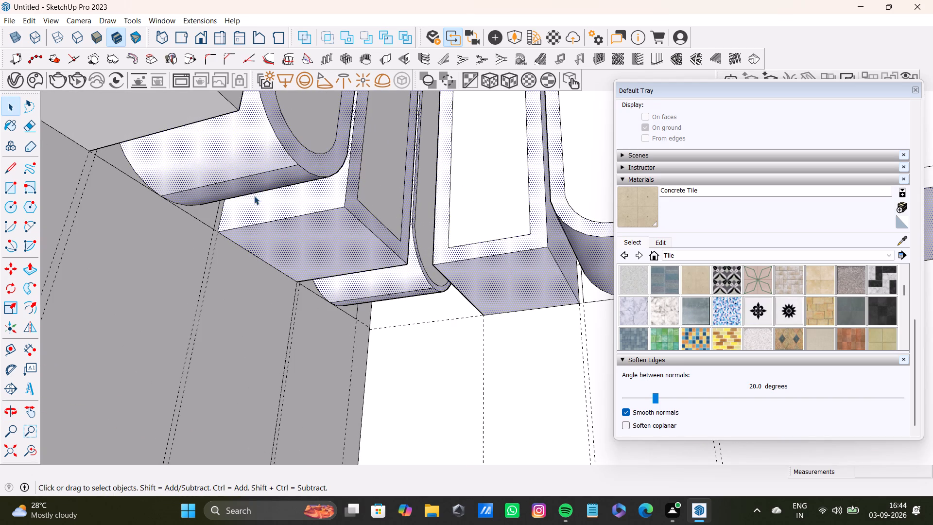
# On the other run, add the round-bottomed cabinet's curved bottom, both adjacent flat undersides and the facing side face to the selection.
pyautogui.moveTo(364, 172); pyautogui.dragTo(149, 332, button='middle')
pyautogui.keyDown('shift'); pyautogui.scroll(-2, 157, 275); pyautogui.keyUp('shift')
pyautogui.keyDown('shift'); pyautogui.moveTo(165, 257); pyautogui.dragTo(364, 305, button='middle'); pyautogui.keyUp('shift')
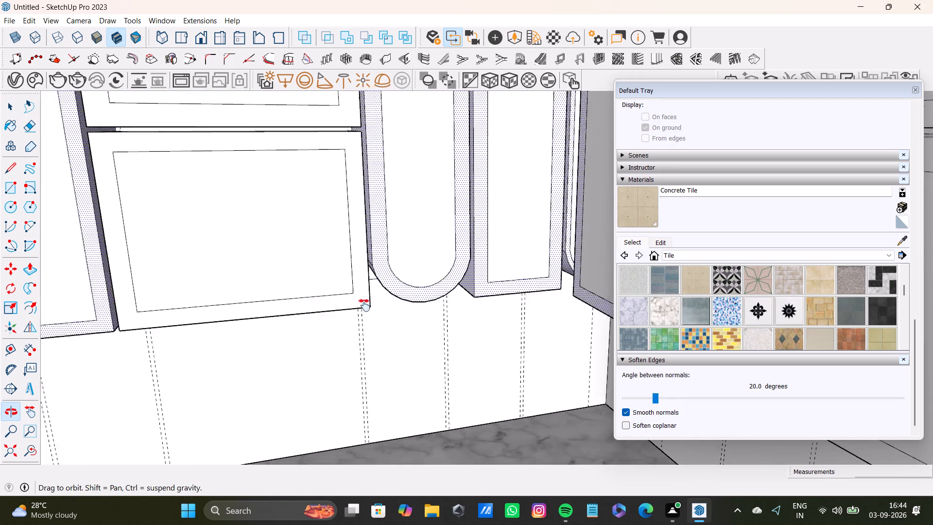
pyautogui.keyDown('shift'); pyautogui.moveTo(364, 305); pyautogui.dragTo(410, 363, button='middle'); pyautogui.keyUp('shift')
pyautogui.keyDown('shift'); pyautogui.moveTo(369, 354); pyautogui.dragTo(615, 308, button='middle'); pyautogui.keyUp('shift')
pyautogui.scroll(3, 321, 376)
pyautogui.moveTo(321, 371); pyautogui.dragTo(345, 260, button='middle')
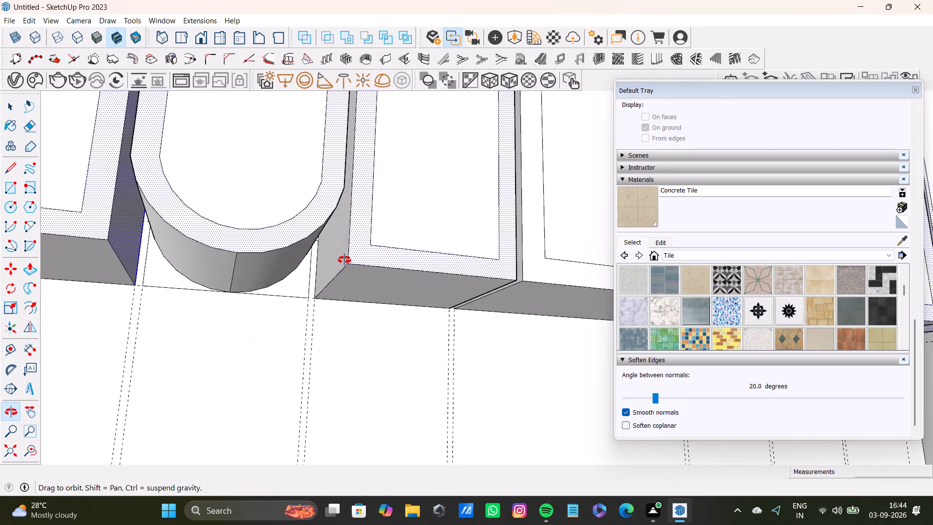
pyautogui.moveTo(345, 260); pyautogui.dragTo(346, 236, button='middle')
pyautogui.keyDown('shift'); pyautogui.click(346, 234); pyautogui.keyUp('shift')
pyautogui.keyDown('shift'); pyautogui.click(353, 252); pyautogui.keyUp('shift')
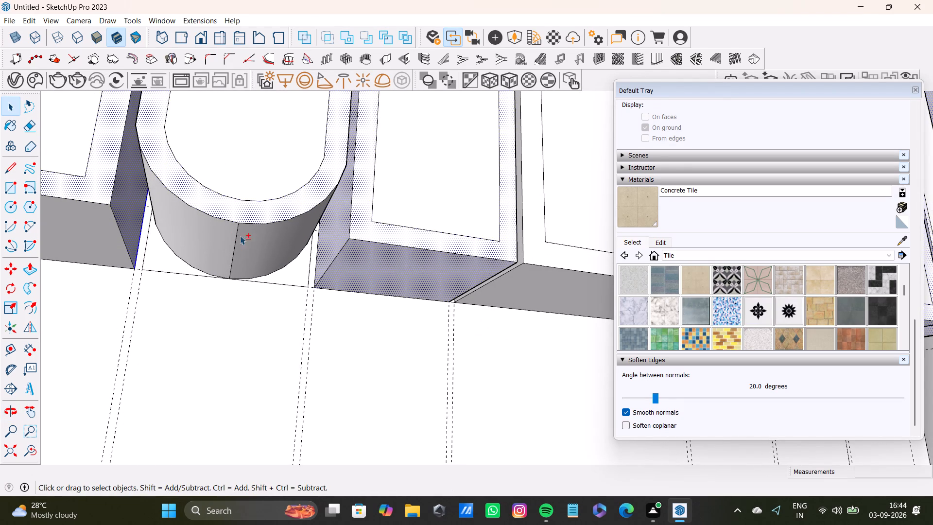
pyautogui.keyDown('shift'); pyautogui.click(248, 238); pyautogui.keyUp('shift')
pyautogui.keyDown('shift'); pyautogui.click(218, 237); pyautogui.keyUp('shift')
pyautogui.keyDown('shift'); pyautogui.moveTo(224, 232); pyautogui.dragTo(398, 260, button='middle'); pyautogui.keyUp('shift')
pyautogui.keyDown('shift'); pyautogui.click(253, 273); pyautogui.keyUp('shift')
# Add the curved bottom faces of the remaining round-bottomed cabinet and the flat underside of the adjacent arched cabinet to the selection.
pyautogui.keyDown('shift'); pyautogui.moveTo(259, 267); pyautogui.dragTo(292, 247, button='middle'); pyautogui.keyUp('shift')
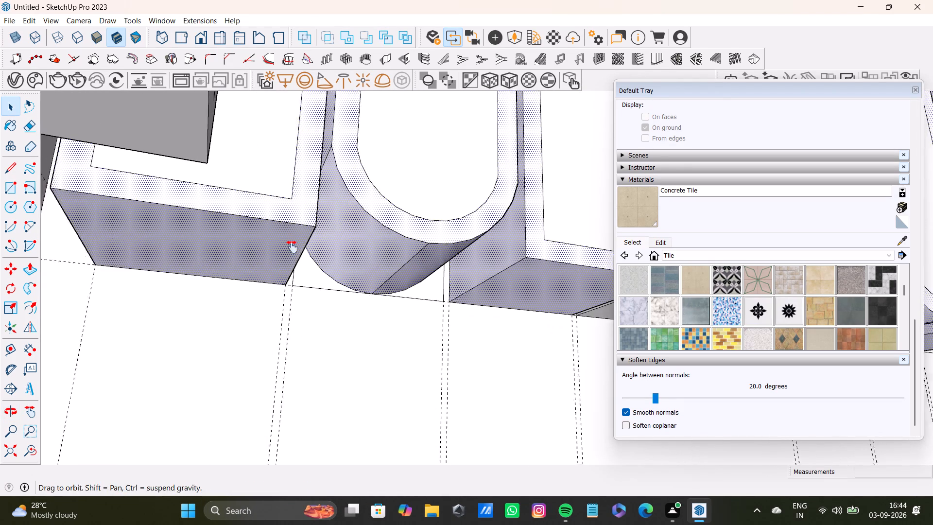
pyautogui.keyDown('shift'); pyautogui.moveTo(292, 247); pyautogui.dragTo(349, 301, button='middle'); pyautogui.keyUp('shift')
pyautogui.keyDown('shift'); pyautogui.scroll(-4, 319, 266); pyautogui.keyUp('shift')
pyautogui.keyDown('shift'); pyautogui.moveTo(363, 260); pyautogui.dragTo(185, 292, button='middle'); pyautogui.keyUp('shift')
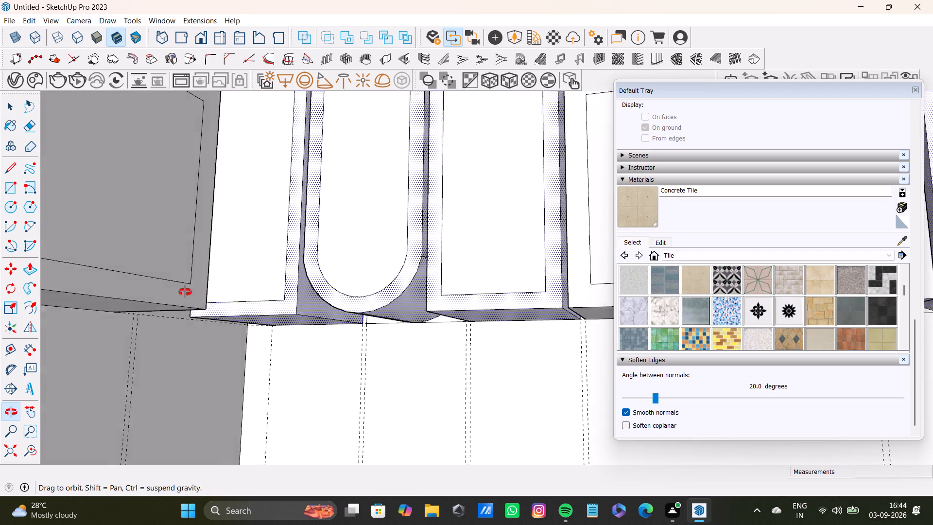
pyautogui.keyDown('shift'); pyautogui.moveTo(185, 292); pyautogui.dragTo(134, 328, button='middle'); pyautogui.keyUp('shift')
pyautogui.scroll(-4, 132, 317)
pyautogui.keyDown('shift'); pyautogui.moveTo(114, 296); pyautogui.dragTo(436, 343, button='middle'); pyautogui.keyUp('shift')
pyautogui.moveTo(437, 346); pyautogui.dragTo(264, 409, button='middle')
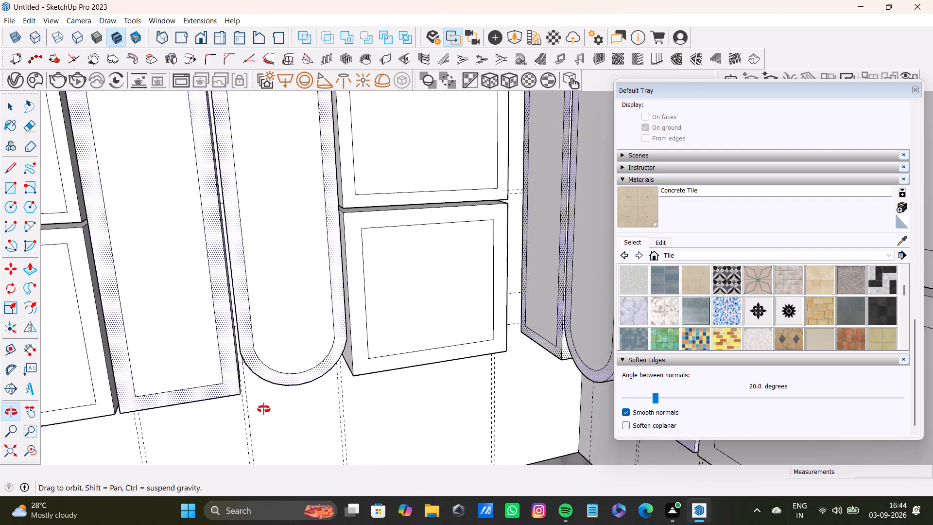
pyautogui.moveTo(264, 409); pyautogui.dragTo(452, 429, button='middle')
pyautogui.moveTo(413, 406); pyautogui.dragTo(353, 148, button='middle')
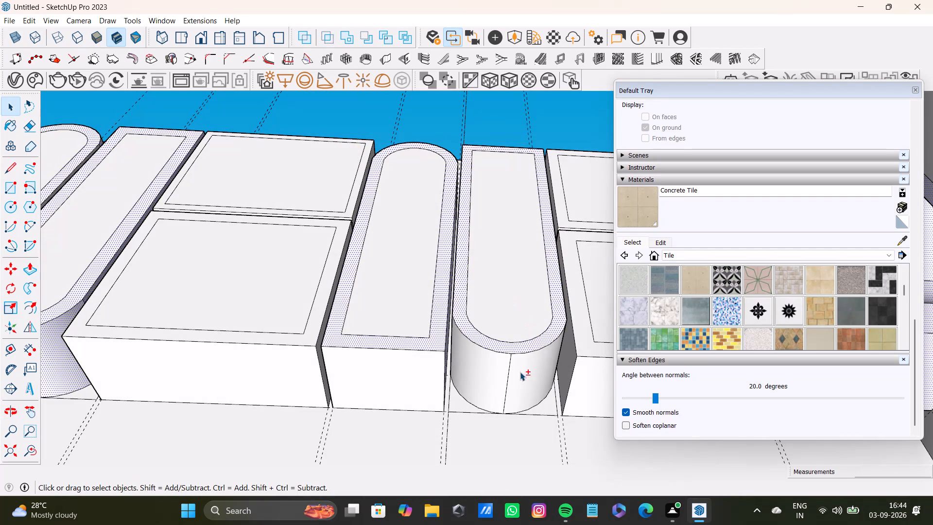
pyautogui.keyDown('shift'); pyautogui.click(521, 380); pyautogui.keyUp('shift')
pyautogui.keyDown('shift'); pyautogui.click(484, 375); pyautogui.keyUp('shift')
pyautogui.keyDown('shift'); pyautogui.click(401, 380); pyautogui.keyUp('shift')
# Sample the 0032_Moccasin material from the finished upper cabinets in the other kitchen and apply it to all selected cabinet faces.
pyautogui.keyDown('shift'); pyautogui.moveTo(346, 372); pyautogui.dragTo(615, 343, button='middle'); pyautogui.keyUp('shift')
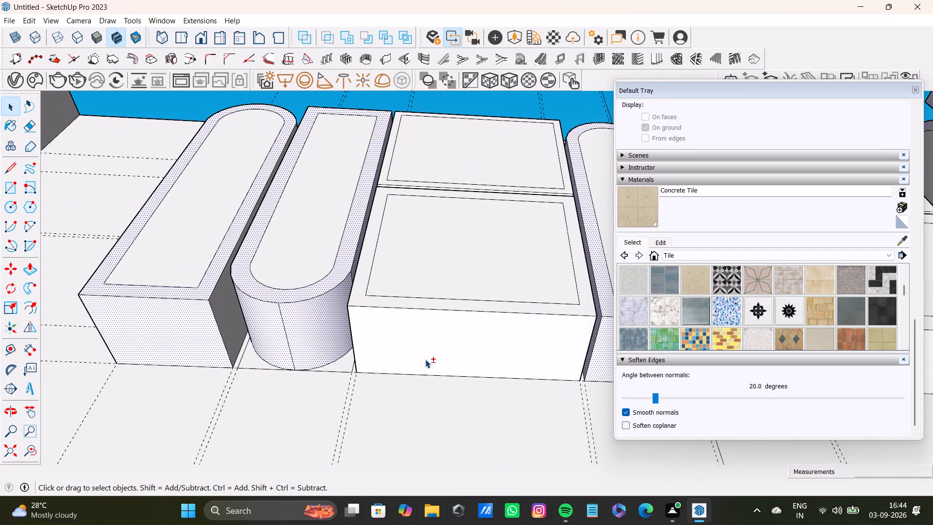
pyautogui.keyDown('shift'); pyautogui.scroll(-3, 428, 357); pyautogui.keyUp('shift')
pyautogui.moveTo(489, 263); pyautogui.dragTo(511, 510, button='middle')
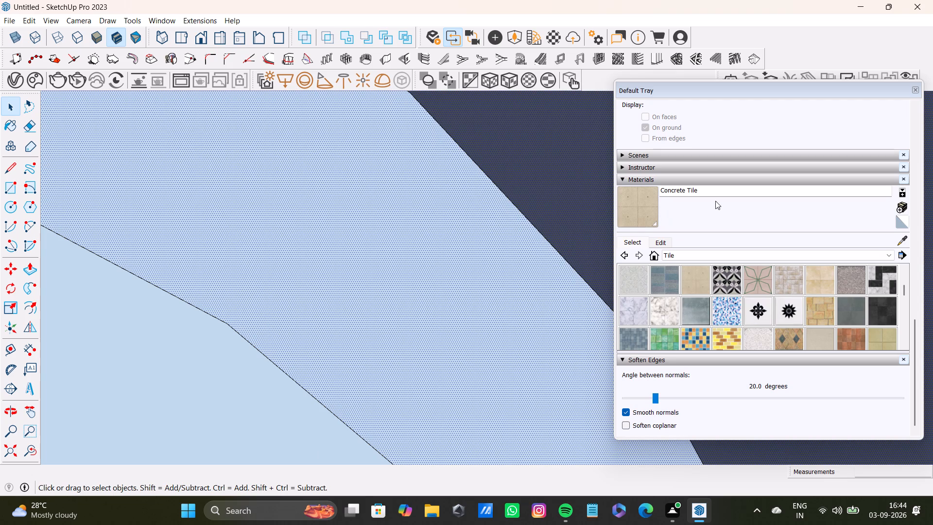
pyautogui.click(903, 240)
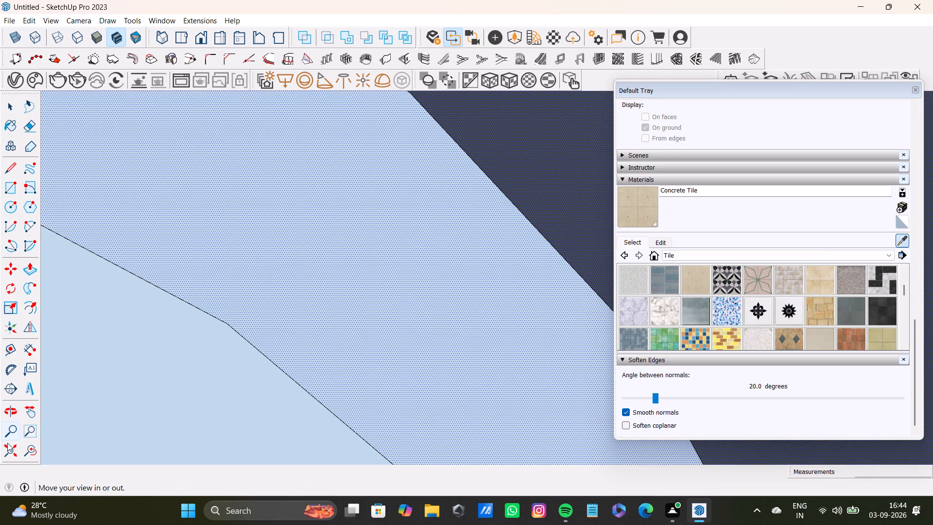
pyautogui.click(11, 446)
pyautogui.moveTo(374, 217); pyautogui.dragTo(345, 367, button='middle')
pyautogui.scroll(8, 352, 251)
pyautogui.keyDown('shift'); pyautogui.moveTo(385, 164); pyautogui.dragTo(347, 372, button='middle'); pyautogui.keyUp('shift')
pyautogui.scroll(12, 349, 286)
pyautogui.click(347, 160)
pyautogui.scroll(-9, 415, 210)
pyautogui.keyDown('shift'); pyautogui.moveTo(488, 229); pyautogui.dragTo(160, 337, button='middle'); pyautogui.keyUp('shift')
pyautogui.scroll(-4, 362, 355)
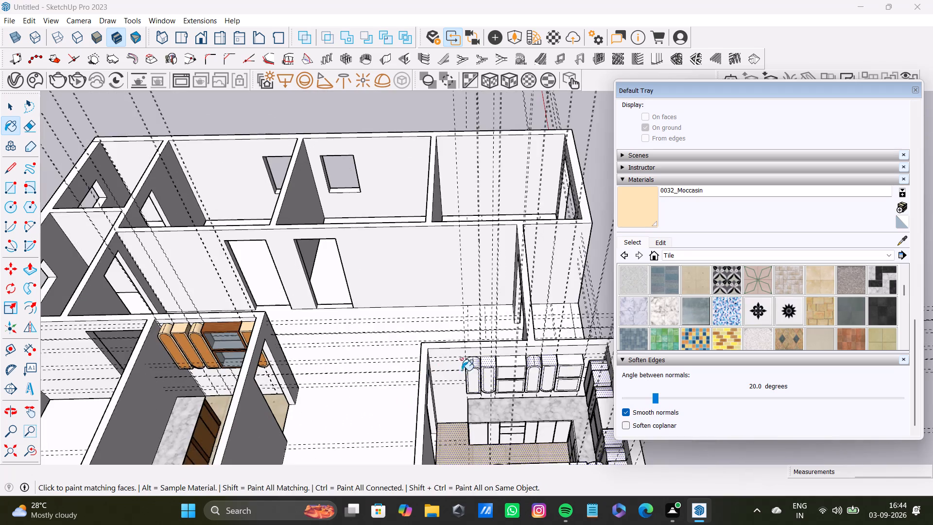
pyautogui.moveTo(467, 367); pyautogui.dragTo(327, 341, button='middle')
pyautogui.click(641, 207)
pyautogui.scroll(8, 408, 321)
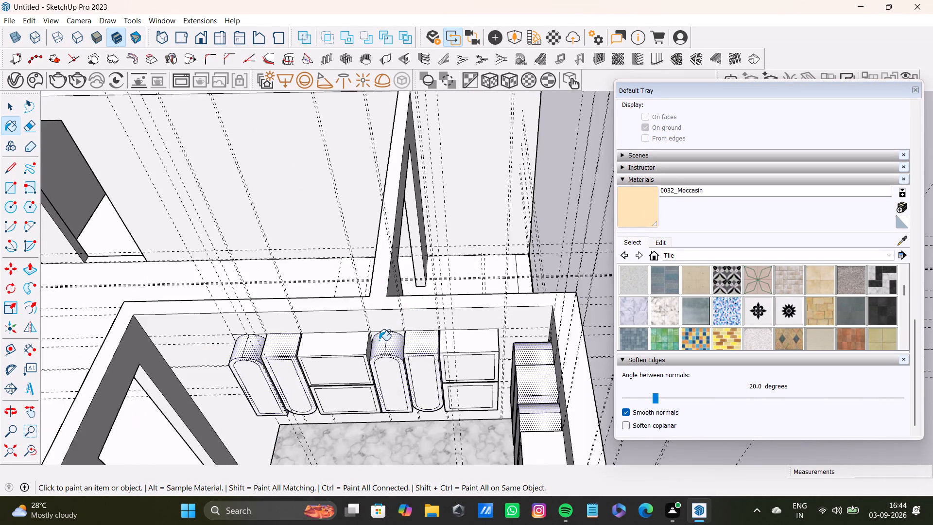
pyautogui.scroll(4, 379, 340)
pyautogui.click(397, 343)
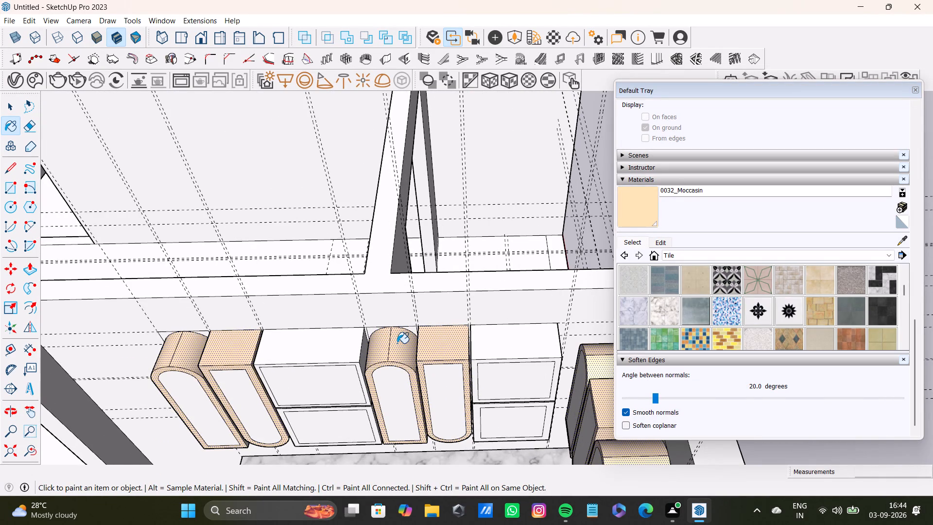
# Sample the 0040_Peru material from a door panel of the finished upper cabinets in the other kitchen.
pyautogui.press('space')
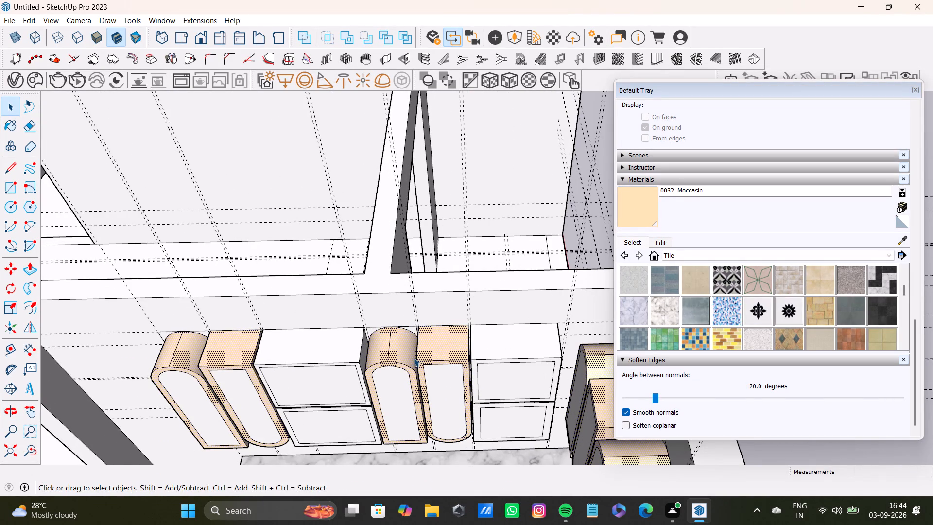
pyautogui.click(905, 243)
pyautogui.scroll(-2, 301, 368)
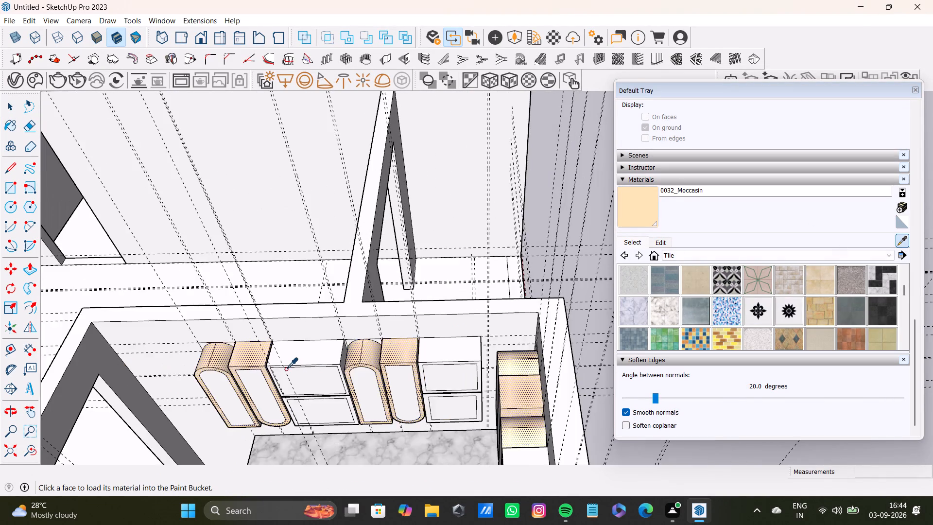
pyautogui.scroll(-6, 286, 369)
pyautogui.keyDown('shift'); pyautogui.moveTo(284, 370); pyautogui.dragTo(555, 295, button='middle'); pyautogui.keyUp('shift')
pyautogui.scroll(3, 206, 286)
pyautogui.keyDown('shift'); pyautogui.moveTo(177, 281); pyautogui.dragTo(564, 305, button='middle'); pyautogui.keyUp('shift')
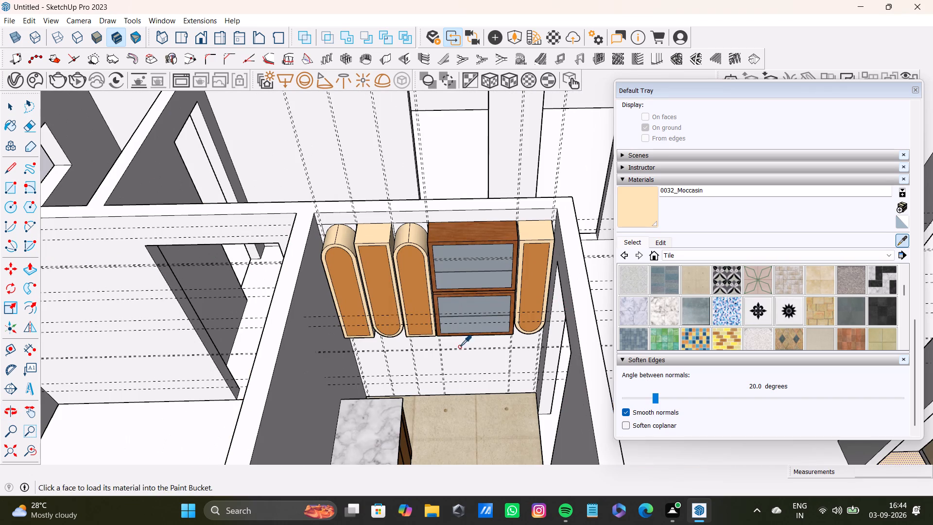
pyautogui.click(416, 294)
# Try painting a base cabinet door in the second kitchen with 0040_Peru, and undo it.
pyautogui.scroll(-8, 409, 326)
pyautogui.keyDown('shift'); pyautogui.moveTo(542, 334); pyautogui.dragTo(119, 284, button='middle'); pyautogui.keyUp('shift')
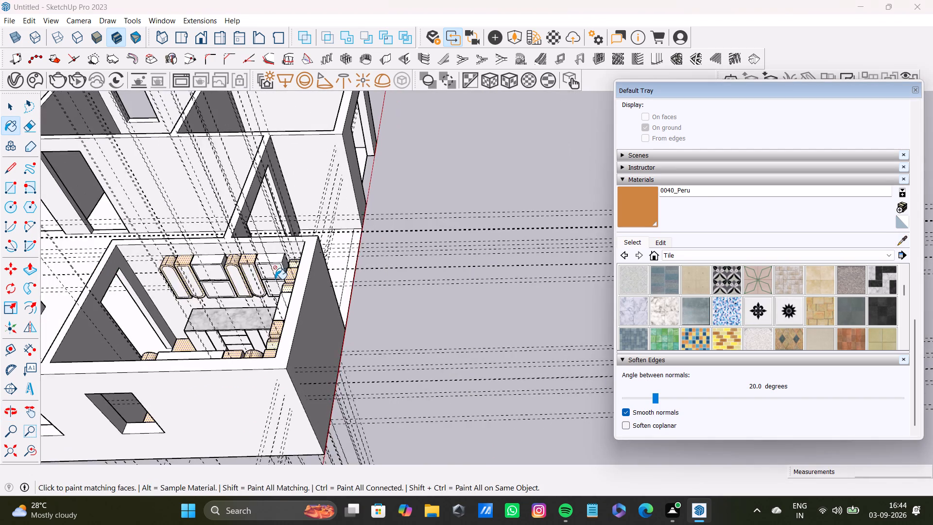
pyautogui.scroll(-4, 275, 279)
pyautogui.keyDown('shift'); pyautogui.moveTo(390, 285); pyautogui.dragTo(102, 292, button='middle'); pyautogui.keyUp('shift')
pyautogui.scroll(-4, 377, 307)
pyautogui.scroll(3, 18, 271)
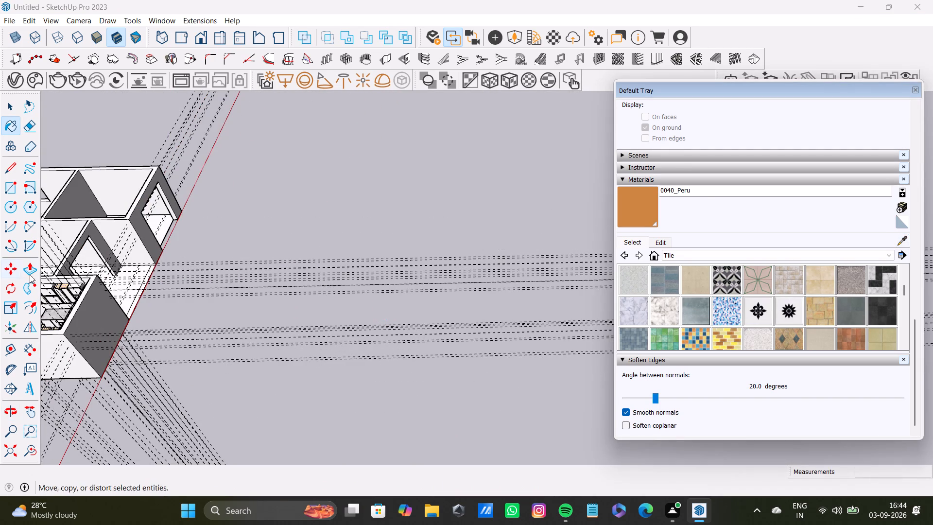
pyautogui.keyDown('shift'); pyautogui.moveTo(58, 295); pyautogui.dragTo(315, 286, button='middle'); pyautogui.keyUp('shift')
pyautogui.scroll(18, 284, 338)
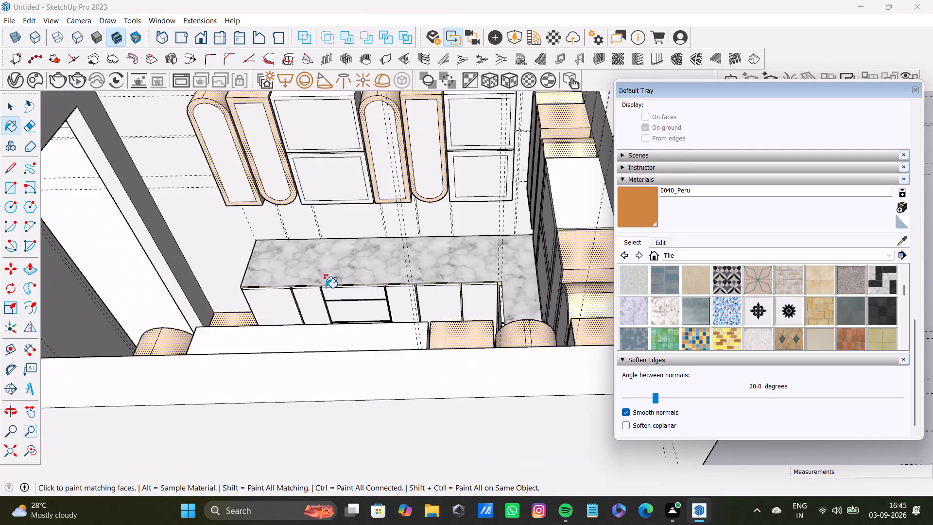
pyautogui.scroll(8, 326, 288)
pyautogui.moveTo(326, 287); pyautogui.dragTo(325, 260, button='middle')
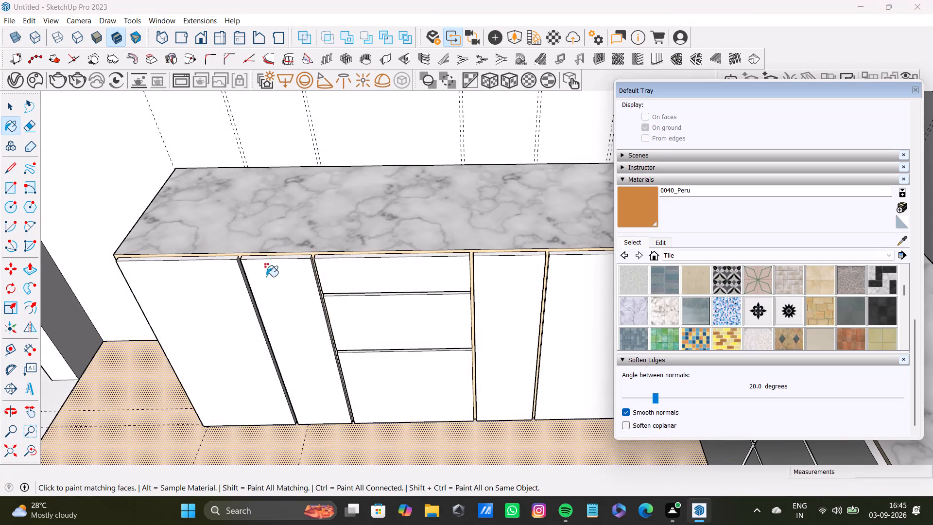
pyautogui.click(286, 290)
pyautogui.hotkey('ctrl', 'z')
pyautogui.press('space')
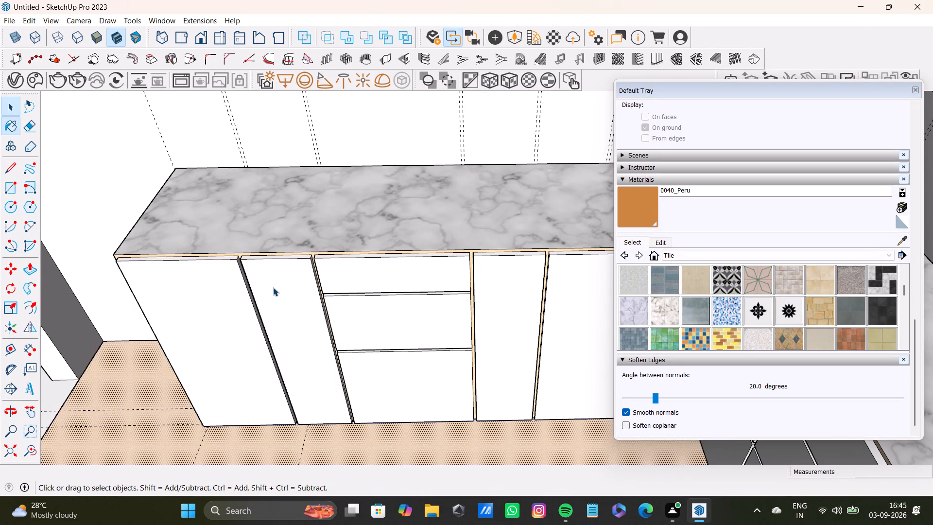
# Select the fronts and top edge faces of the two doors at the free end of the second kitchen's base cabinets.
pyautogui.doubleClick(283, 284)
pyautogui.doubleClick(283, 284)
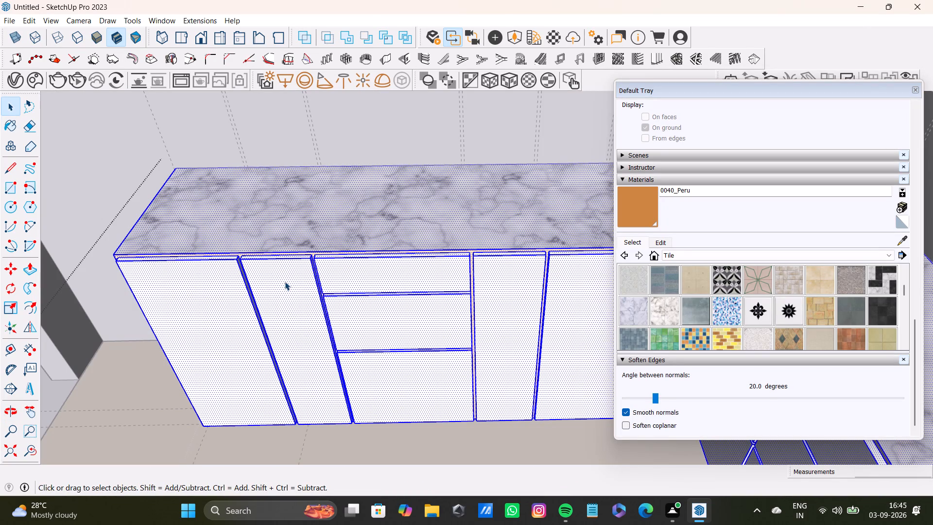
pyautogui.click(285, 281)
pyautogui.click(285, 281)
pyautogui.keyDown('shift'); pyautogui.scroll(4, 235, 245); pyautogui.keyUp('shift')
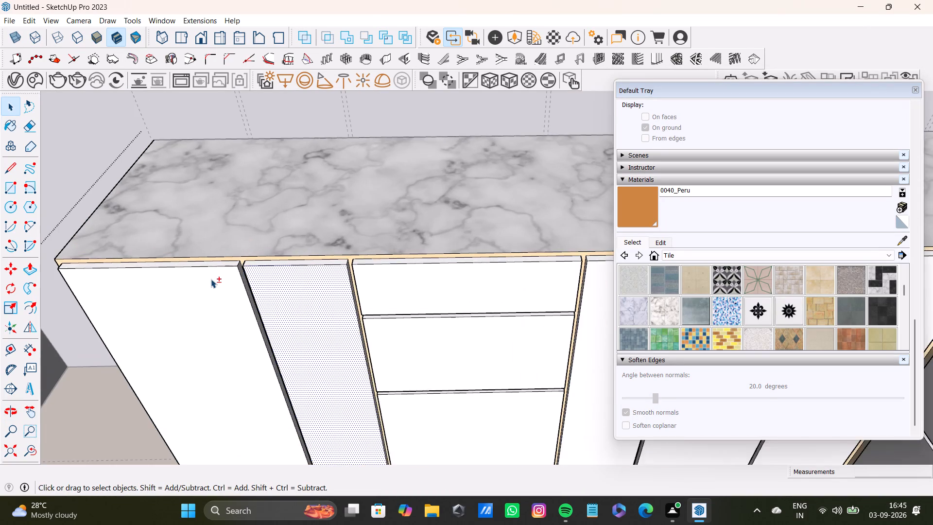
pyautogui.keyDown('shift'); pyautogui.scroll(8, 211, 279); pyautogui.keyUp('shift')
pyautogui.keyDown('shift'); pyautogui.click(259, 247); pyautogui.keyUp('shift')
pyautogui.keyDown('shift'); pyautogui.click(257, 264); pyautogui.keyUp('shift')
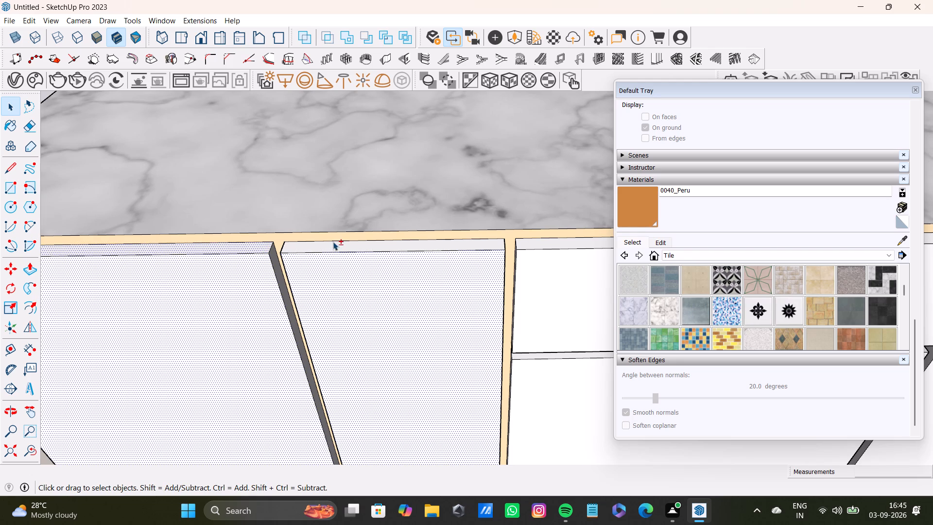
pyautogui.keyDown('shift'); pyautogui.click(339, 248); pyautogui.keyUp('shift')
# Add the fronts and top edge faces of the three stacked drawers and of the adjoining narrow door to the selection.
pyautogui.keyDown('shift'); pyautogui.moveTo(414, 275); pyautogui.dragTo(199, 271, button='middle'); pyautogui.keyUp('shift')
pyautogui.keyDown('shift'); pyautogui.click(324, 238); pyautogui.keyUp('shift')
pyautogui.keyDown('shift'); pyautogui.click(325, 260); pyautogui.keyUp('shift')
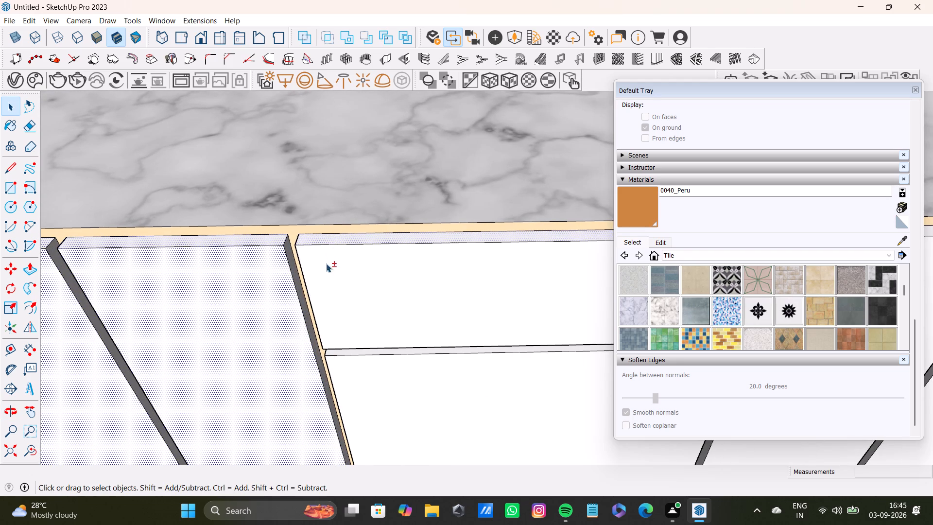
pyautogui.keyDown('shift'); pyautogui.moveTo(382, 273); pyautogui.dragTo(88, 254, button='middle'); pyautogui.keyUp('shift')
pyautogui.keyDown('shift'); pyautogui.click(523, 260); pyautogui.keyUp('shift')
pyautogui.keyDown('shift'); pyautogui.click(458, 364); pyautogui.keyUp('shift')
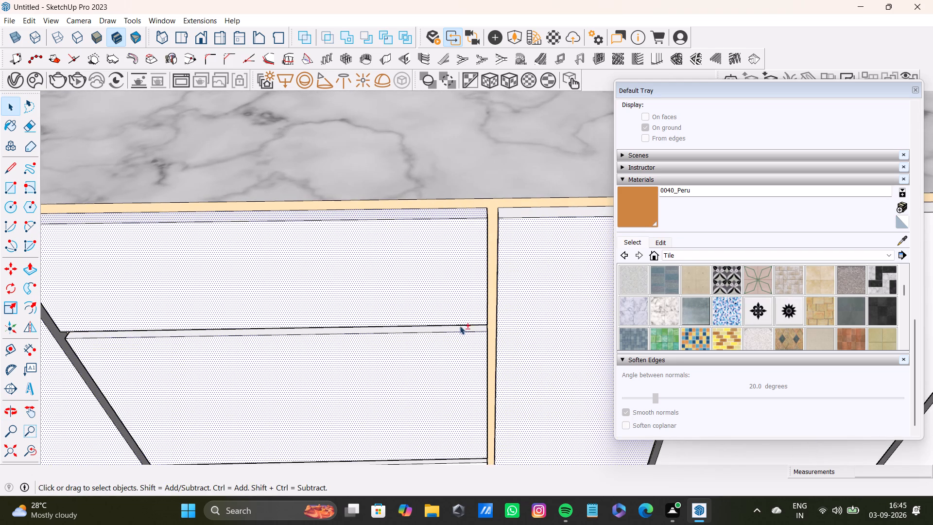
pyautogui.keyDown('shift'); pyautogui.scroll(8, 463, 322); pyautogui.keyUp('shift')
pyautogui.keyDown('shift'); pyautogui.click(498, 328); pyautogui.keyUp('shift')
pyautogui.keyDown('shift'); pyautogui.scroll(-9, 462, 328); pyautogui.keyUp('shift')
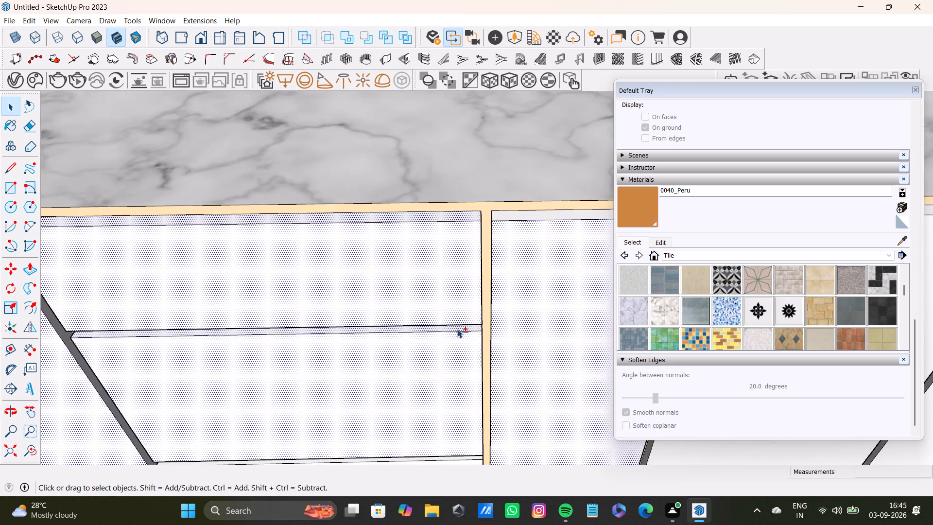
pyautogui.keyDown('shift'); pyautogui.scroll(-5, 457, 329); pyautogui.keyUp('shift')
pyautogui.keyDown('shift'); pyautogui.scroll(7, 477, 276); pyautogui.keyUp('shift')
pyautogui.keyDown('shift'); pyautogui.click(504, 252); pyautogui.keyUp('shift')
pyautogui.keyDown('shift'); pyautogui.scroll(-5, 477, 296); pyautogui.keyUp('shift')
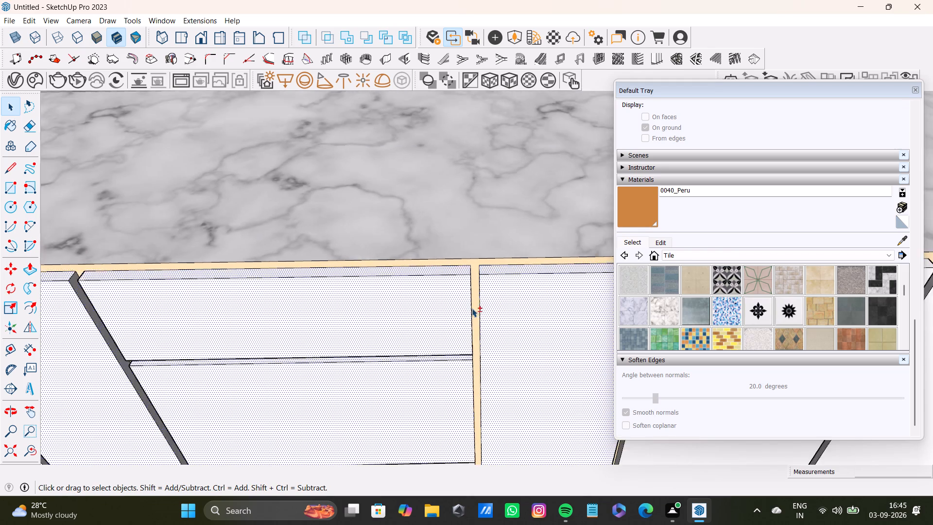
pyautogui.keyDown('shift'); pyautogui.scroll(-3, 472, 308); pyautogui.keyUp('shift')
pyautogui.keyDown('shift'); pyautogui.moveTo(461, 367); pyautogui.dragTo(456, 177, button='middle'); pyautogui.keyUp('shift')
pyautogui.keyDown('shift'); pyautogui.scroll(11, 437, 244); pyautogui.keyUp('shift')
pyautogui.keyDown('shift'); pyautogui.click(492, 271); pyautogui.keyUp('shift')
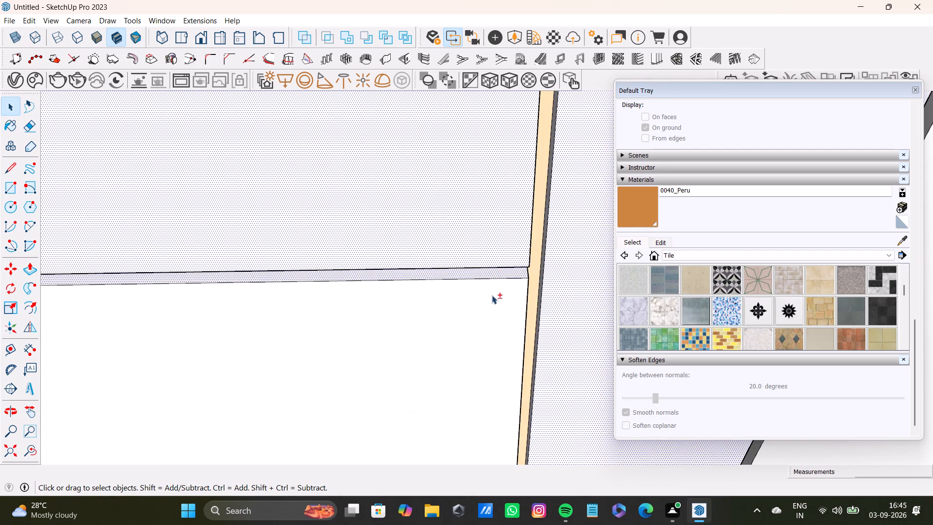
pyautogui.keyDown('shift'); pyautogui.click(493, 300); pyautogui.keyUp('shift')
# Add the corner-facing side faces of the stacked drawers and of the narrow door before them to the selection.
pyautogui.keyDown('shift'); pyautogui.moveTo(517, 261); pyautogui.dragTo(266, 265, button='middle'); pyautogui.keyUp('shift')
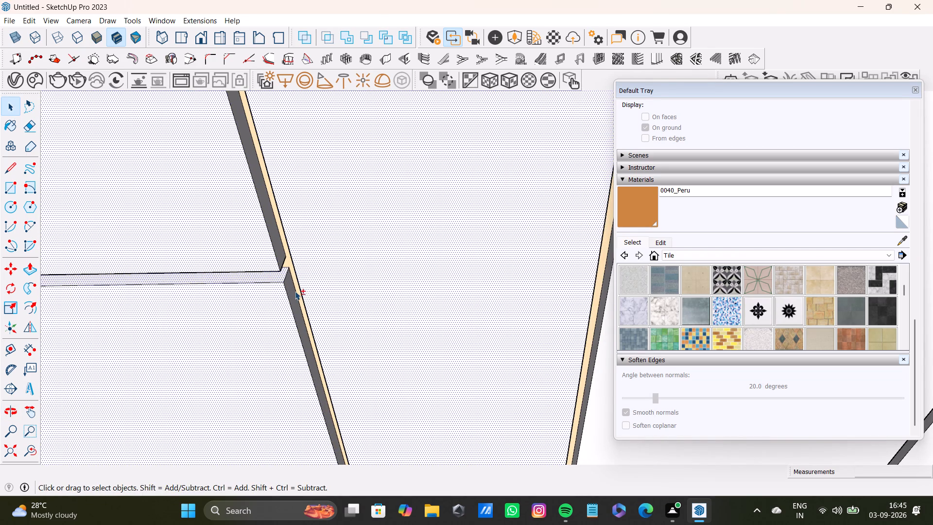
pyautogui.keyDown('shift'); pyautogui.click(295, 293); pyautogui.keyUp('shift')
pyautogui.keyDown('shift'); pyautogui.click(278, 250); pyautogui.keyUp('shift')
pyautogui.keyDown('shift'); pyautogui.scroll(-10, 283, 261); pyautogui.keyUp('shift')
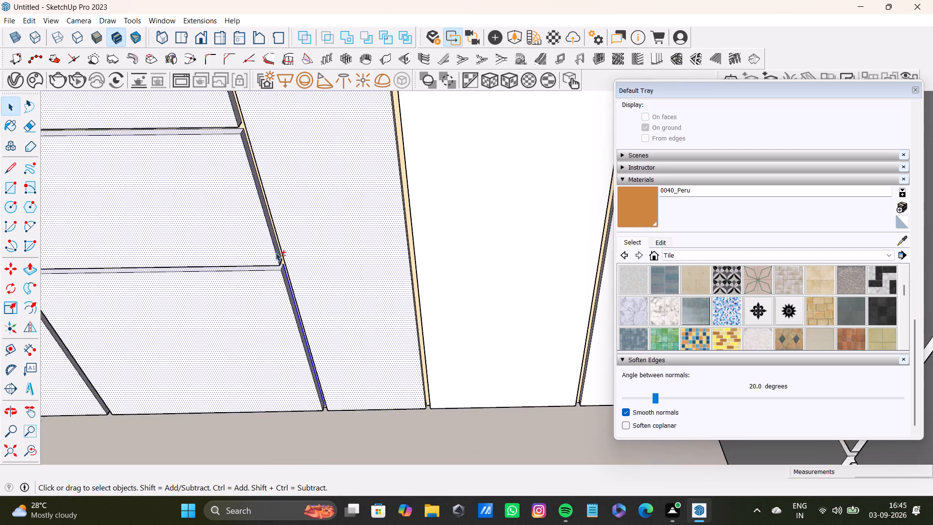
pyautogui.keyDown('shift'); pyautogui.moveTo(273, 203); pyautogui.dragTo(482, 394, button='middle'); pyautogui.keyUp('shift')
pyautogui.keyDown('shift'); pyautogui.scroll(7, 478, 344); pyautogui.keyUp('shift')
pyautogui.moveTo(480, 324); pyautogui.dragTo(383, 328, button='middle')
pyautogui.keyDown('shift'); pyautogui.scroll(3, 398, 255); pyautogui.keyUp('shift')
pyautogui.keyDown('shift'); pyautogui.click(469, 226); pyautogui.keyUp('shift')
pyautogui.keyDown('shift'); pyautogui.scroll(-13, 404, 265); pyautogui.keyUp('shift')
pyautogui.keyDown('shift'); pyautogui.moveTo(236, 291); pyautogui.dragTo(465, 329, button='middle'); pyautogui.keyUp('shift')
pyautogui.scroll(9, 384, 281)
pyautogui.keyDown('shift'); pyautogui.click(409, 256); pyautogui.keyUp('shift')
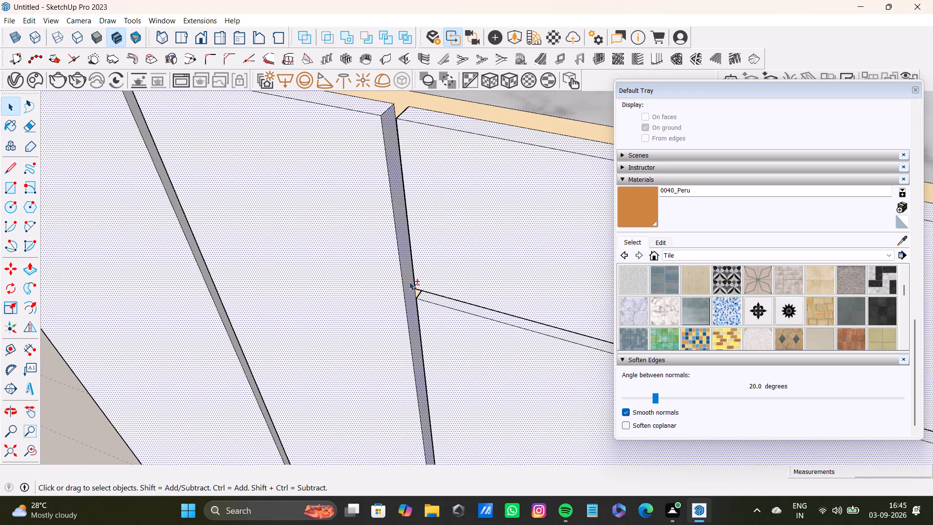
# Add the opposite side faces of the three stacked drawers and of the two end doors to the selection.
pyautogui.moveTo(438, 294); pyautogui.dragTo(738, 346, button='middle')
pyautogui.keyDown('shift'); pyautogui.scroll(3, 553, 278); pyautogui.keyUp('shift')
pyautogui.keyDown('shift'); pyautogui.click(364, 215); pyautogui.keyUp('shift')
pyautogui.keyDown('shift'); pyautogui.moveTo(412, 318); pyautogui.dragTo(391, 237, button='middle'); pyautogui.keyUp('shift')
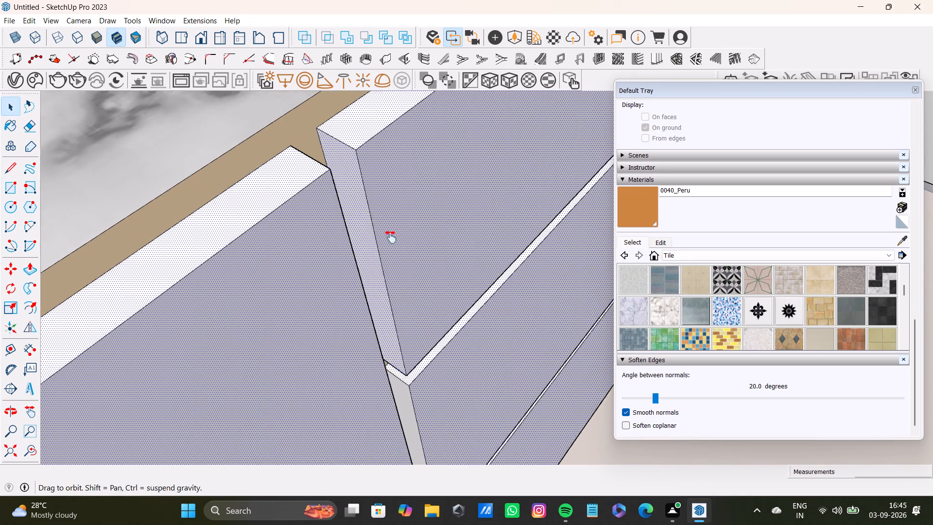
pyautogui.keyDown('shift'); pyautogui.moveTo(391, 237); pyautogui.dragTo(363, 141, button='middle'); pyautogui.keyUp('shift')
pyautogui.keyDown('shift'); pyautogui.click(362, 242); pyautogui.keyUp('shift')
pyautogui.keyDown('shift'); pyautogui.moveTo(438, 295); pyautogui.dragTo(398, 144, button='middle'); pyautogui.keyUp('shift')
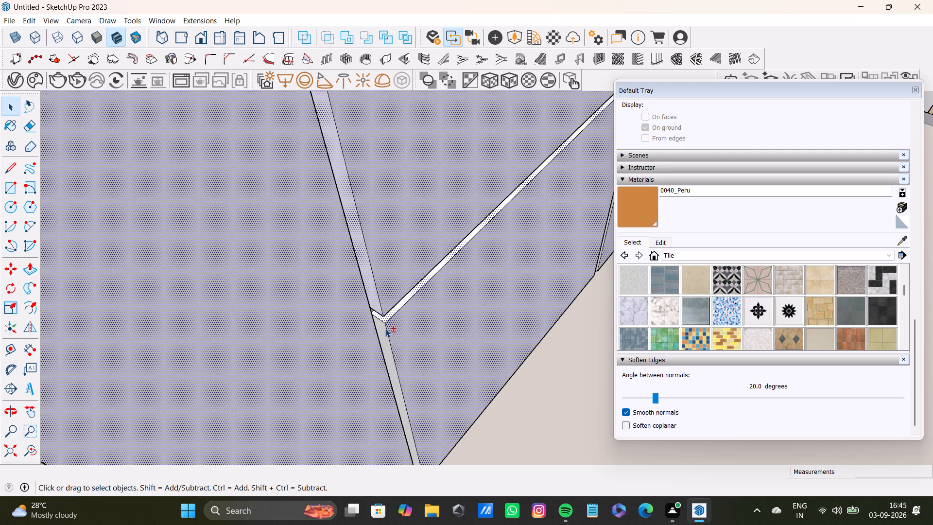
pyautogui.keyDown('shift'); pyautogui.click(384, 329); pyautogui.keyUp('shift')
pyautogui.keyDown('shift'); pyautogui.scroll(-10, 389, 327); pyautogui.keyUp('shift')
pyautogui.keyDown('shift'); pyautogui.scroll(8, 170, 248); pyautogui.keyUp('shift')
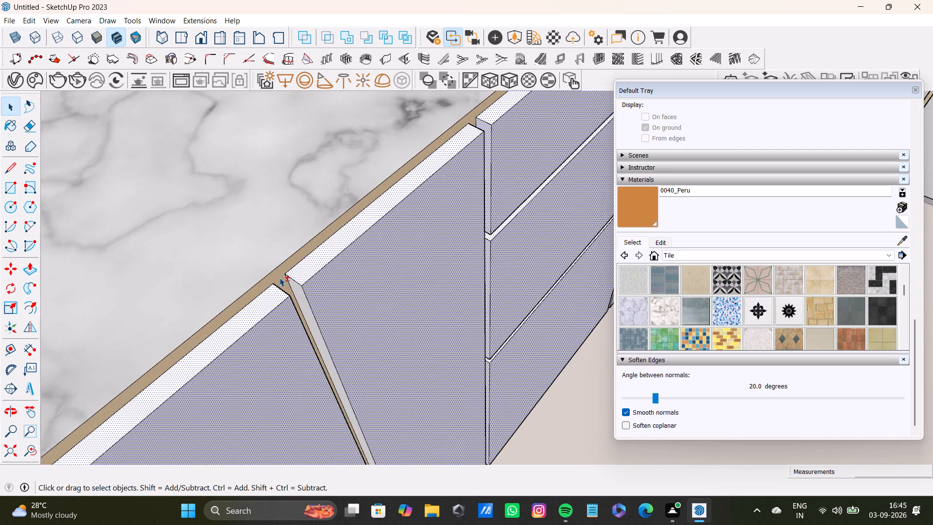
pyautogui.keyDown('shift'); pyautogui.scroll(1, 279, 278); pyautogui.keyUp('shift')
pyautogui.keyDown('shift'); pyautogui.click(296, 285); pyautogui.keyUp('shift')
pyautogui.keyDown('shift'); pyautogui.scroll(-14, 303, 285); pyautogui.keyUp('shift')
pyautogui.keyDown('shift'); pyautogui.moveTo(323, 340); pyautogui.dragTo(337, 223, button='middle'); pyautogui.keyUp('shift')
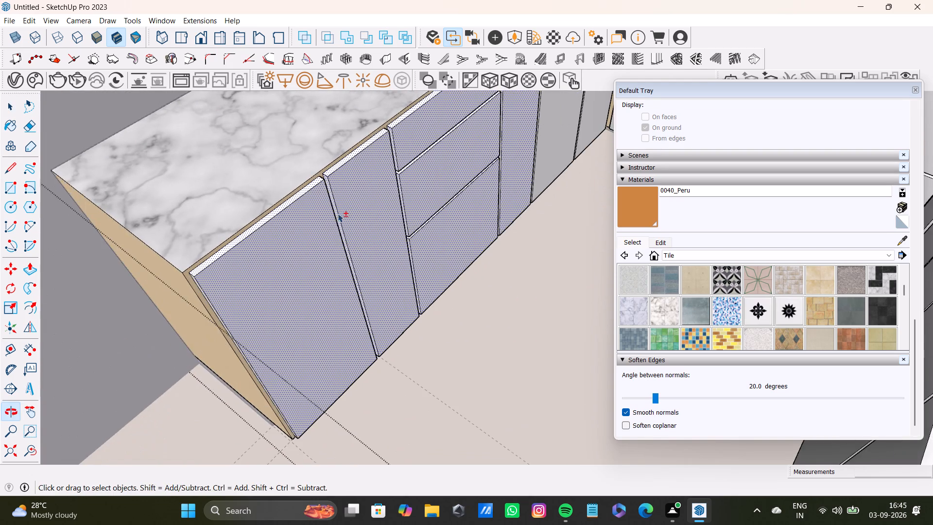
pyautogui.keyDown('shift'); pyautogui.scroll(9, 258, 262); pyautogui.keyUp('shift')
pyautogui.keyDown('shift'); pyautogui.moveTo(183, 292); pyautogui.dragTo(241, 226, button='middle'); pyautogui.keyUp('shift')
pyautogui.keyDown('shift'); pyautogui.scroll(9, 207, 210); pyautogui.keyUp('shift')
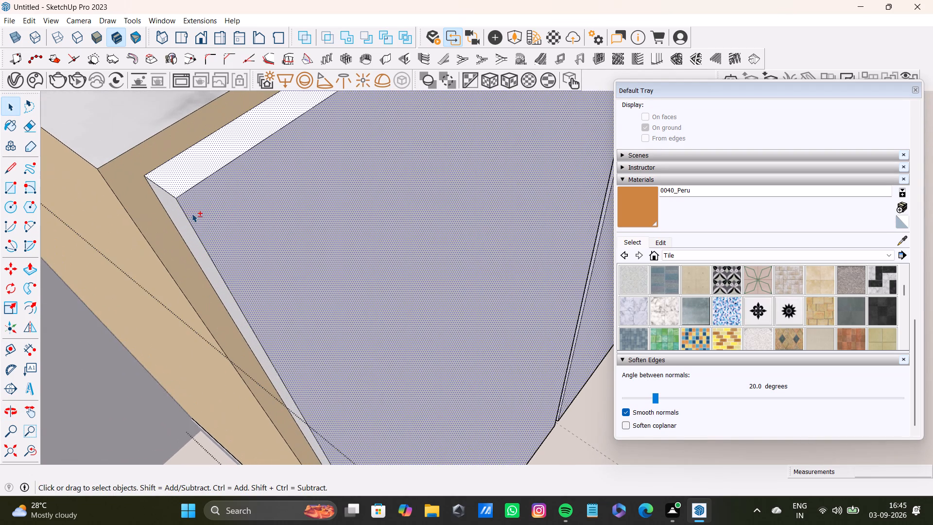
pyautogui.keyDown('shift'); pyautogui.click(180, 207); pyautogui.keyUp('shift')
pyautogui.keyDown('shift'); pyautogui.click(175, 207); pyautogui.keyUp('shift')
pyautogui.keyDown('shift'); pyautogui.scroll(-5, 417, 209); pyautogui.keyUp('shift')
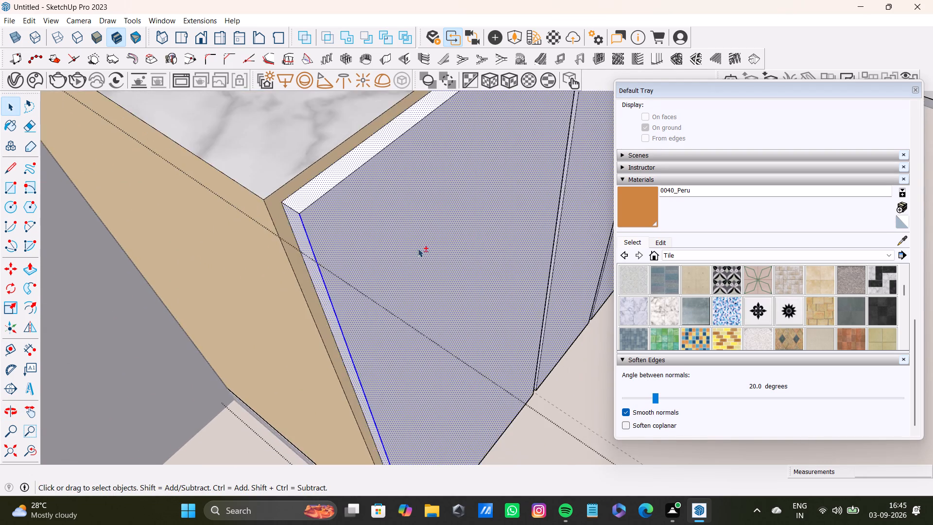
# Add the front, top edge and side faces of the door before the corner door to the selection.
pyautogui.keyDown('shift'); pyautogui.scroll(-9, 418, 248); pyautogui.keyUp('shift')
pyautogui.keyDown('shift'); pyautogui.moveTo(516, 231); pyautogui.dragTo(204, 348, button='middle'); pyautogui.keyUp('shift')
pyautogui.keyDown('shift'); pyautogui.scroll(-3, 309, 256); pyautogui.keyUp('shift')
pyautogui.keyDown('shift'); pyautogui.moveTo(362, 219); pyautogui.dragTo(314, 399, button='middle'); pyautogui.keyUp('shift')
pyautogui.keyDown('shift'); pyautogui.scroll(1, 352, 330); pyautogui.keyUp('shift')
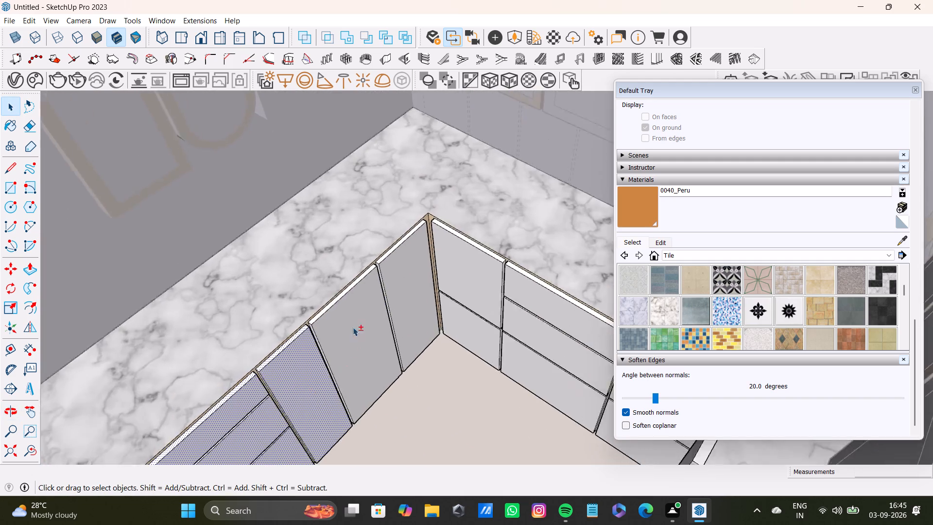
pyautogui.keyDown('shift'); pyautogui.scroll(9, 353, 327); pyautogui.keyUp('shift')
pyautogui.keyDown('shift'); pyautogui.click(292, 277); pyautogui.keyUp('shift')
pyautogui.keyDown('shift'); pyautogui.click(300, 299); pyautogui.keyUp('shift')
pyautogui.keyDown('shift'); pyautogui.scroll(8, 237, 332); pyautogui.keyUp('shift')
pyautogui.keyDown('shift'); pyautogui.click(238, 331); pyautogui.keyUp('shift')
pyautogui.keyDown('shift'); pyautogui.scroll(-4, 267, 329); pyautogui.keyUp('shift')
pyautogui.keyDown('shift'); pyautogui.moveTo(399, 338); pyautogui.dragTo(237, 368, button='middle'); pyautogui.keyUp('shift')
pyautogui.moveTo(380, 290); pyautogui.dragTo(235, 306, button='middle')
pyautogui.keyDown('shift'); pyautogui.moveTo(284, 253); pyautogui.dragTo(349, 353, button='middle'); pyautogui.keyUp('shift')
pyautogui.keyDown('shift'); pyautogui.scroll(7, 360, 309); pyautogui.keyUp('shift')
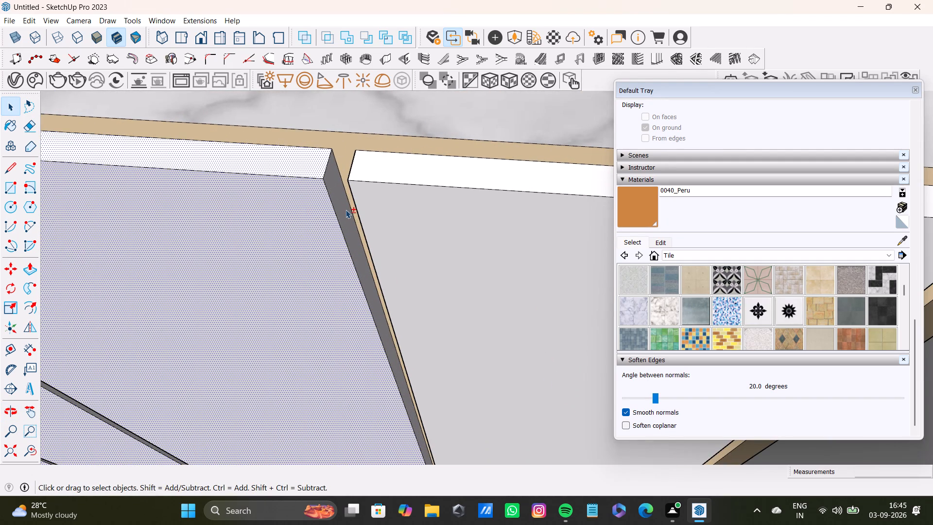
pyautogui.keyDown('shift'); pyautogui.click(346, 210); pyautogui.keyUp('shift')
# Add the corner door's front, top edge face and the side face away from the corner to the selection.
pyautogui.keyDown('shift'); pyautogui.click(382, 177); pyautogui.keyUp('shift')
pyautogui.keyDown('shift'); pyautogui.click(398, 230); pyautogui.keyUp('shift')
pyautogui.keyDown('shift'); pyautogui.moveTo(428, 286); pyautogui.dragTo(301, 321, button='middle'); pyautogui.keyUp('shift')
pyautogui.moveTo(295, 332); pyautogui.dragTo(521, 332, button='middle')
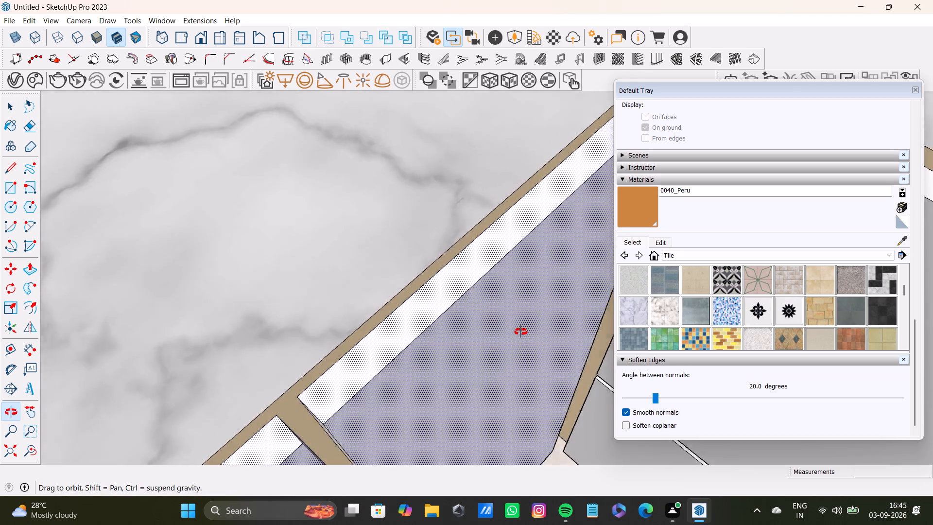
pyautogui.moveTo(521, 332); pyautogui.dragTo(539, 320, button='middle')
pyautogui.scroll(2, 485, 365)
pyautogui.keyDown('shift'); pyautogui.moveTo(485, 365); pyautogui.dragTo(484, 258, button='middle'); pyautogui.keyUp('shift')
pyautogui.keyDown('shift'); pyautogui.click(306, 304); pyautogui.keyUp('shift')
# On the adjoining run, add both stacked fronts beside the corner, with their top edges and outer side faces, to the selection.
pyautogui.keyDown('shift'); pyautogui.scroll(-7, 317, 300); pyautogui.keyUp('shift')
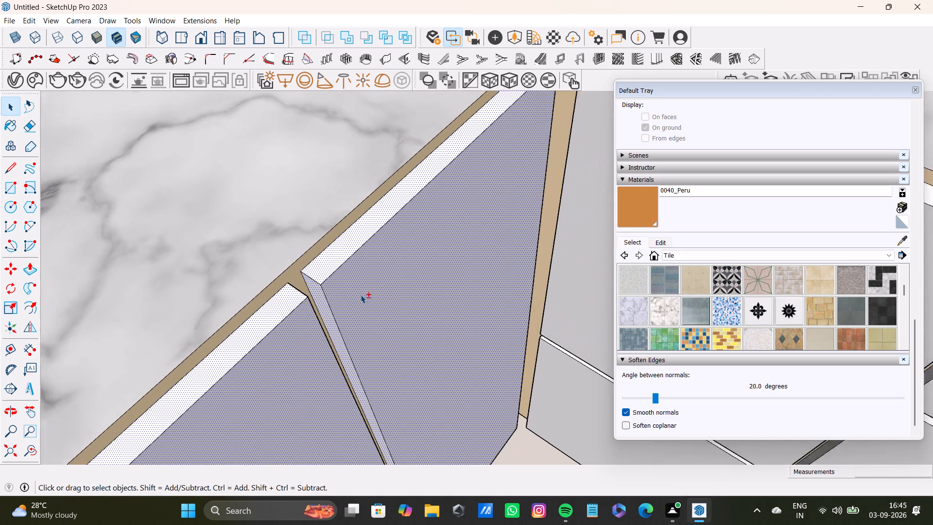
pyautogui.keyDown('shift'); pyautogui.scroll(-1, 361, 295); pyautogui.keyUp('shift')
pyautogui.keyDown('shift'); pyautogui.moveTo(449, 254); pyautogui.dragTo(289, 435, button='middle'); pyautogui.keyUp('shift')
pyautogui.keyDown('shift'); pyautogui.click(458, 294); pyautogui.keyUp('shift')
pyautogui.keyDown('shift'); pyautogui.click(450, 321); pyautogui.keyUp('shift')
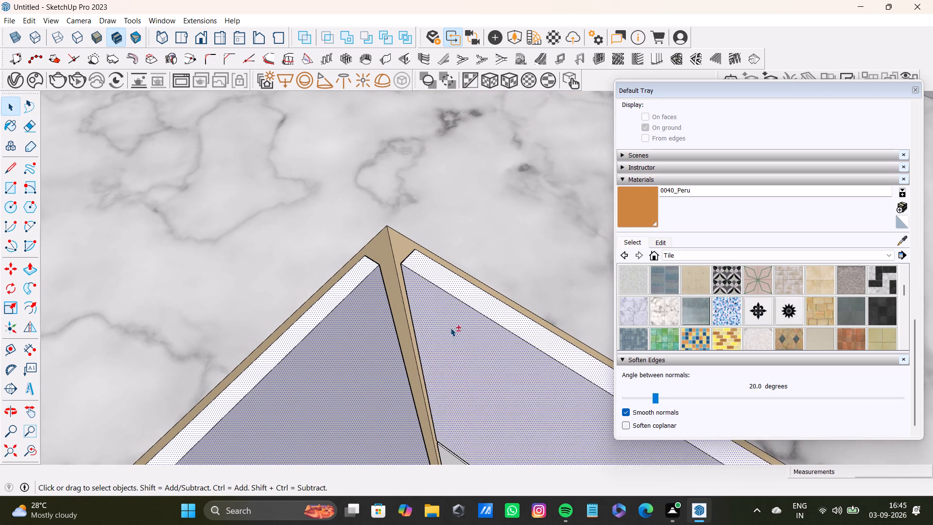
pyautogui.keyDown('shift'); pyautogui.moveTo(463, 333); pyautogui.dragTo(427, 124, button='middle'); pyautogui.keyUp('shift')
pyautogui.keyDown('shift'); pyautogui.click(446, 360); pyautogui.keyUp('shift')
pyautogui.keyDown('shift'); pyautogui.scroll(9, 453, 348); pyautogui.keyUp('shift')
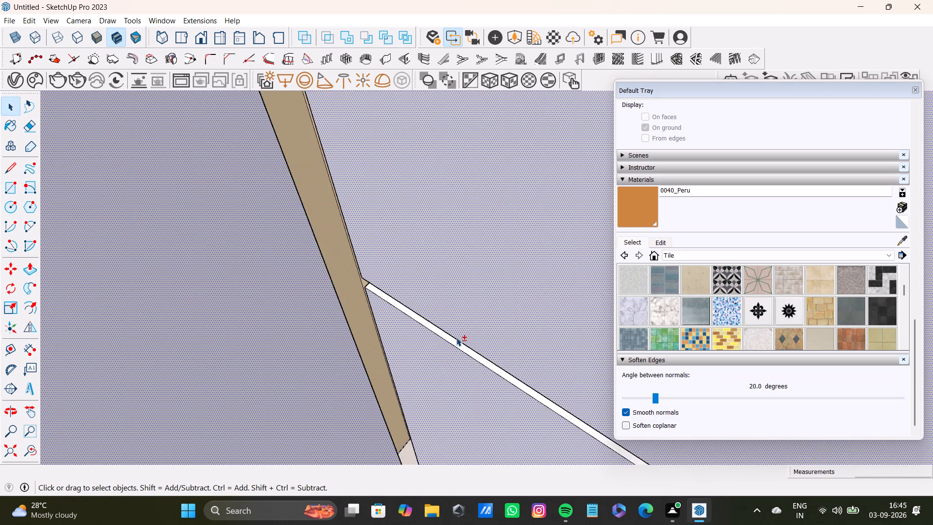
pyautogui.keyDown('shift'); pyautogui.scroll(8, 456, 337); pyautogui.keyUp('shift')
pyautogui.keyDown('shift'); pyautogui.click(424, 326); pyautogui.keyUp('shift')
pyautogui.keyDown('shift'); pyautogui.click(417, 329); pyautogui.keyUp('shift')
pyautogui.keyDown('shift'); pyautogui.scroll(-3, 417, 329); pyautogui.keyUp('shift')
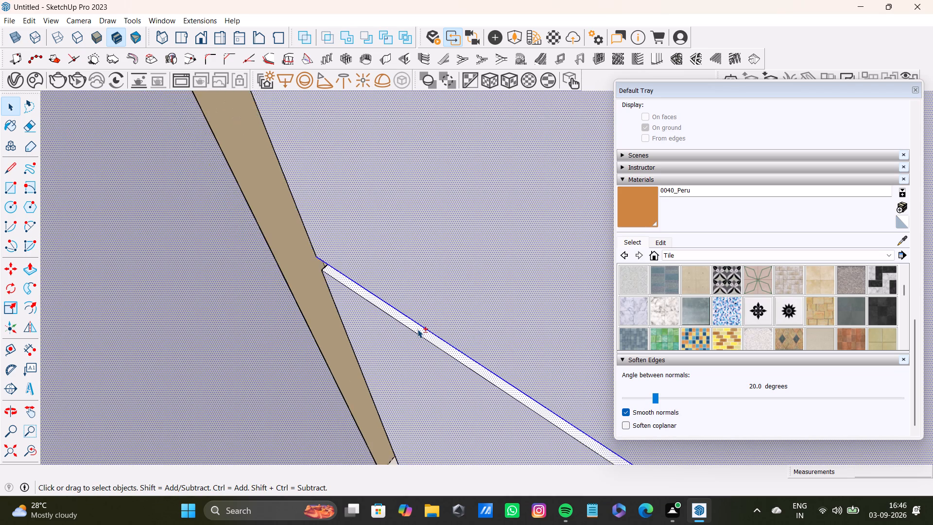
pyautogui.keyDown('shift'); pyautogui.scroll(-20, 417, 329); pyautogui.keyUp('shift')
pyautogui.keyDown('shift'); pyautogui.scroll(-2, 417, 329); pyautogui.keyUp('shift')
pyautogui.keyDown('shift'); pyautogui.scroll(9, 506, 291); pyautogui.keyUp('shift')
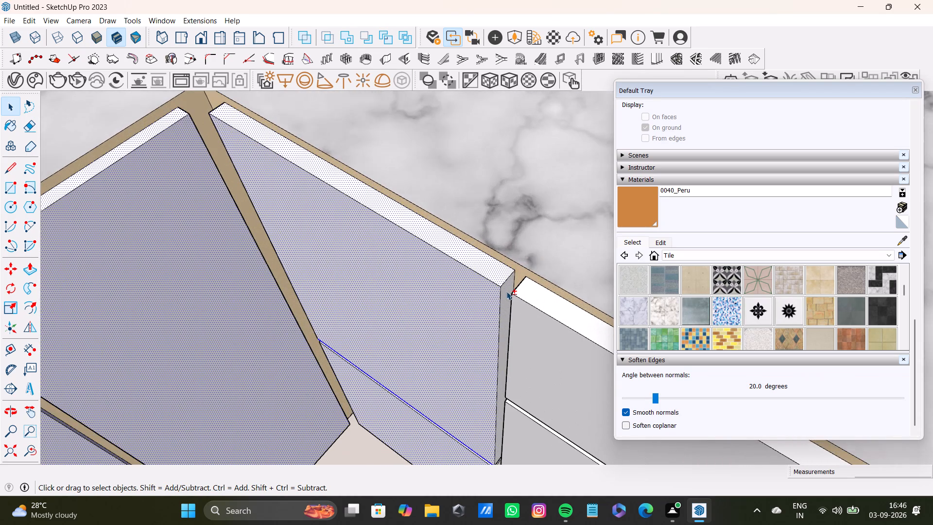
pyautogui.keyDown('shift'); pyautogui.click(506, 291); pyautogui.keyUp('shift')
pyautogui.keyDown('shift'); pyautogui.scroll(-4, 507, 328); pyautogui.keyUp('shift')
pyautogui.keyDown('shift'); pyautogui.scroll(1, 504, 349); pyautogui.keyUp('shift')
pyautogui.keyDown('shift'); pyautogui.moveTo(504, 349); pyautogui.dragTo(473, 227, button='middle'); pyautogui.keyUp('shift')
pyautogui.keyDown('shift'); pyautogui.scroll(4, 467, 323); pyautogui.keyUp('shift')
pyautogui.keyDown('shift'); pyautogui.moveTo(468, 368); pyautogui.dragTo(457, 240, button='middle'); pyautogui.keyUp('shift')
pyautogui.keyDown('shift'); pyautogui.scroll(3, 458, 226); pyautogui.keyUp('shift')
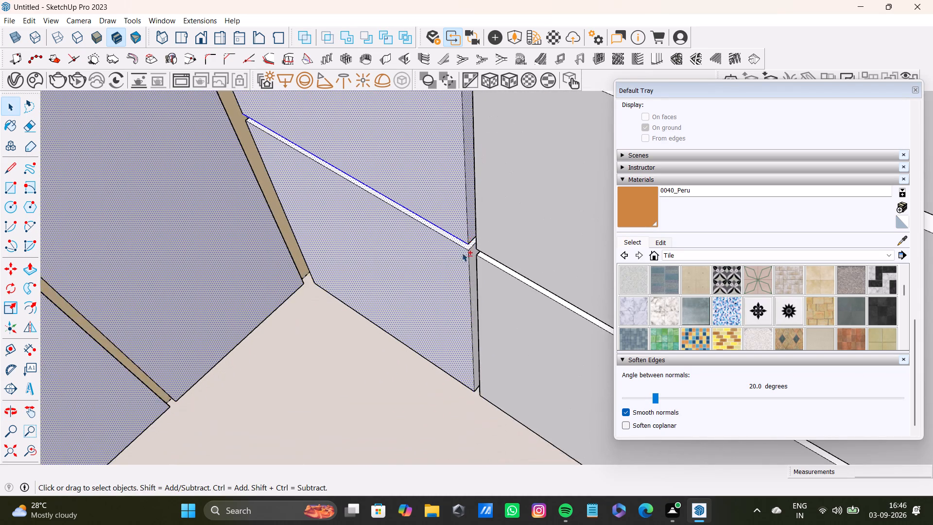
pyautogui.keyDown('shift'); pyautogui.scroll(6, 462, 253); pyautogui.keyUp('shift')
pyautogui.keyDown('shift'); pyautogui.click(480, 259); pyautogui.keyUp('shift')
pyautogui.keyDown('shift'); pyautogui.scroll(-8, 480, 259); pyautogui.keyUp('shift')
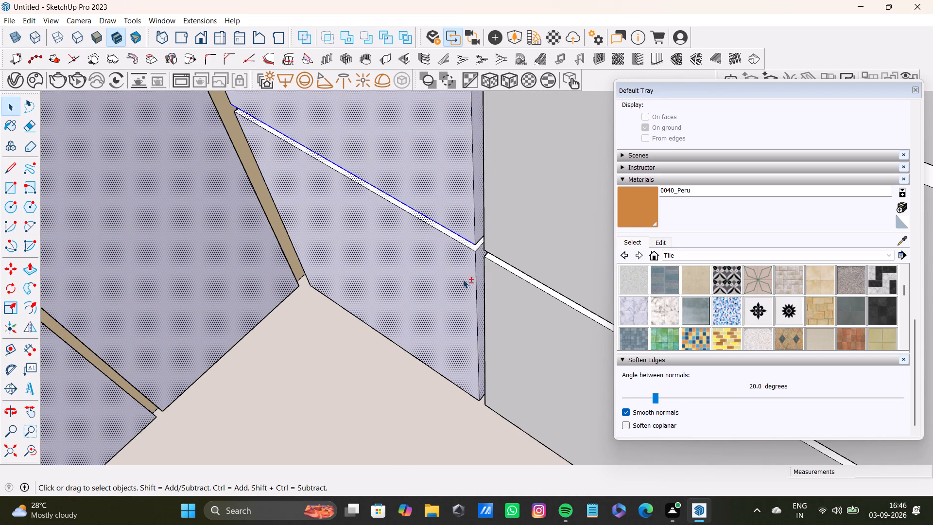
# On the adjoining run, add the fronts and top edge faces of the three stacked drawers to the selection.
pyautogui.keyDown('shift'); pyautogui.scroll(-11, 289, 290); pyautogui.keyUp('shift')
pyautogui.keyDown('shift'); pyautogui.scroll(2, 355, 282); pyautogui.keyUp('shift')
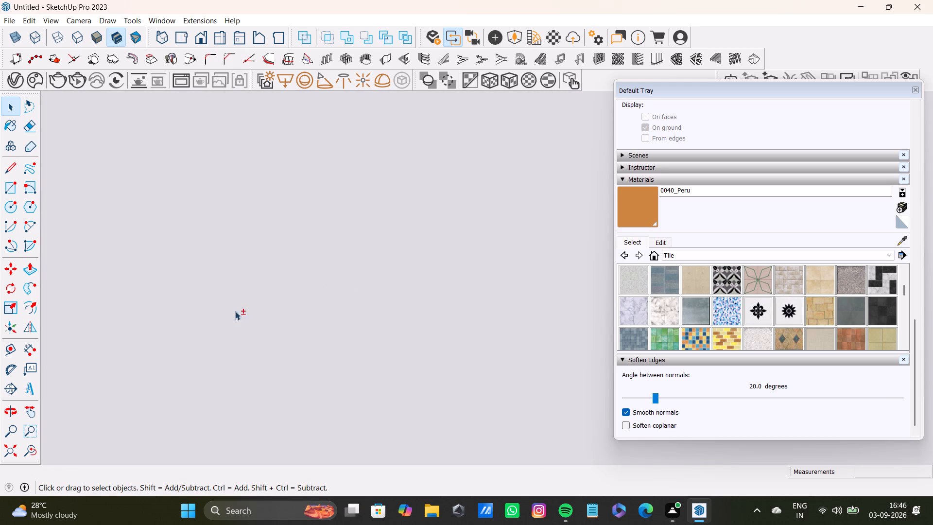
pyautogui.keyDown('shift'); pyautogui.click(23, 446); pyautogui.keyUp('shift')
pyautogui.keyDown('shift'); pyautogui.moveTo(413, 230); pyautogui.dragTo(297, 408, button='middle'); pyautogui.keyUp('shift')
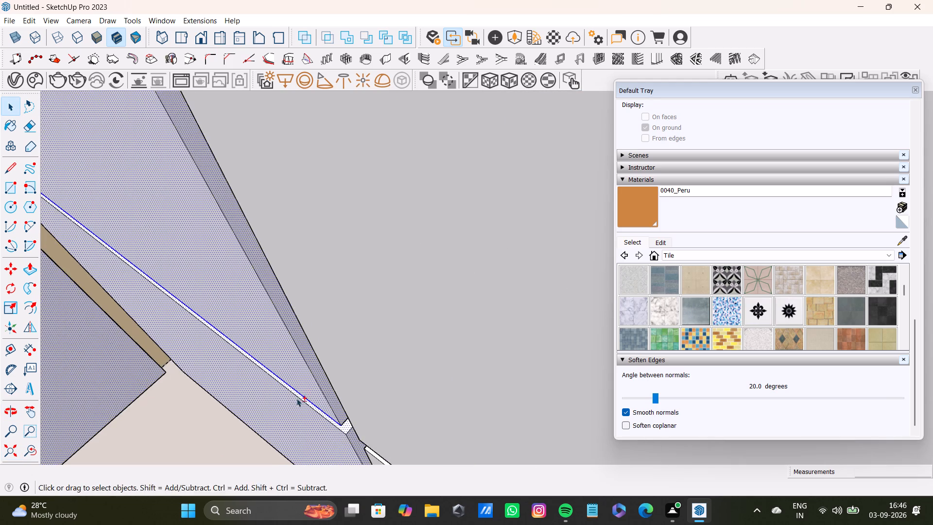
pyautogui.moveTo(300, 354); pyautogui.dragTo(461, 352, button='middle')
pyautogui.scroll(-18, 449, 347)
pyautogui.scroll(1, 442, 347)
pyautogui.scroll(-4, 442, 347)
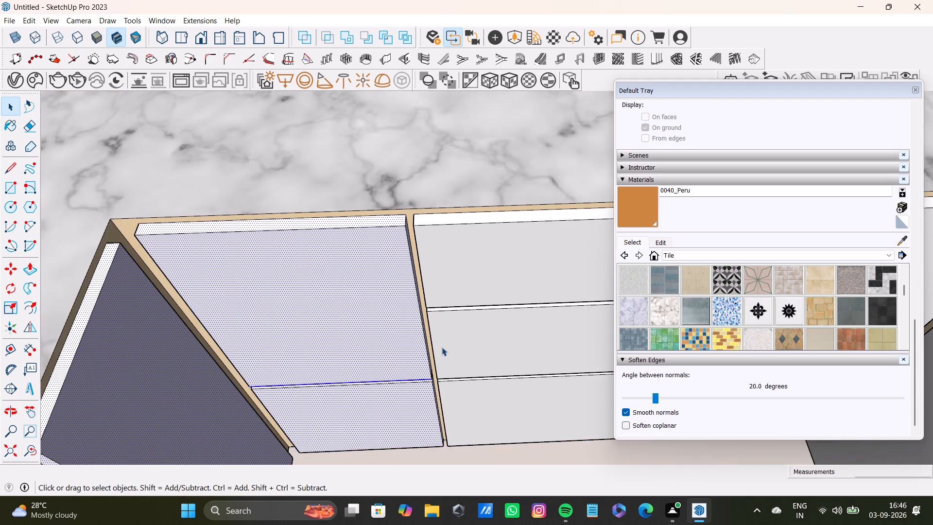
pyautogui.keyDown('shift'); pyautogui.scroll(1, 442, 299); pyautogui.keyUp('shift')
pyautogui.keyDown('shift'); pyautogui.moveTo(442, 299); pyautogui.dragTo(370, 322, button='middle'); pyautogui.keyUp('shift')
pyautogui.keyDown('shift'); pyautogui.scroll(6, 352, 230); pyautogui.keyUp('shift')
pyautogui.keyDown('shift'); pyautogui.click(366, 237); pyautogui.keyUp('shift')
pyautogui.keyDown('shift'); pyautogui.click(379, 284); pyautogui.keyUp('shift')
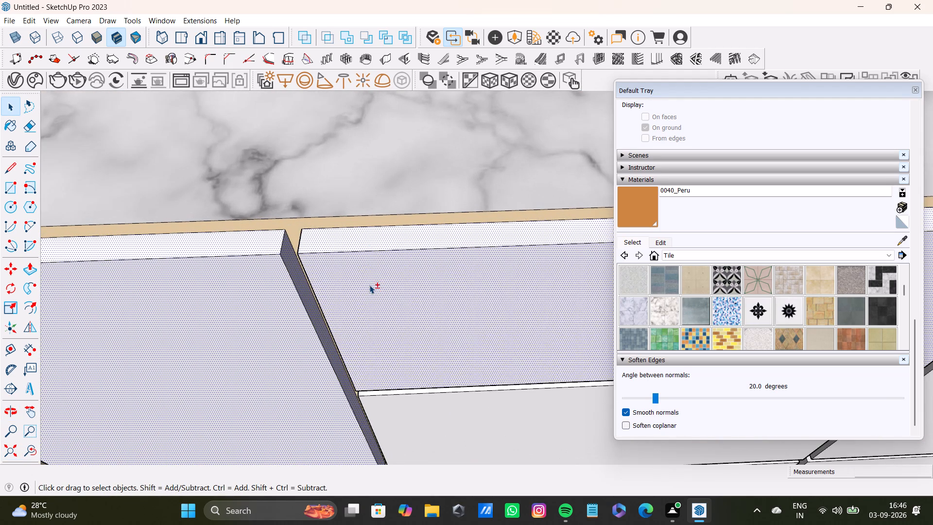
pyautogui.keyDown('shift'); pyautogui.moveTo(456, 266); pyautogui.dragTo(420, 175, button='middle'); pyautogui.keyUp('shift')
pyautogui.keyDown('shift'); pyautogui.scroll(9, 426, 303); pyautogui.keyUp('shift')
pyautogui.keyDown('shift'); pyautogui.moveTo(425, 312); pyautogui.dragTo(405, 163, button='middle'); pyautogui.keyUp('shift')
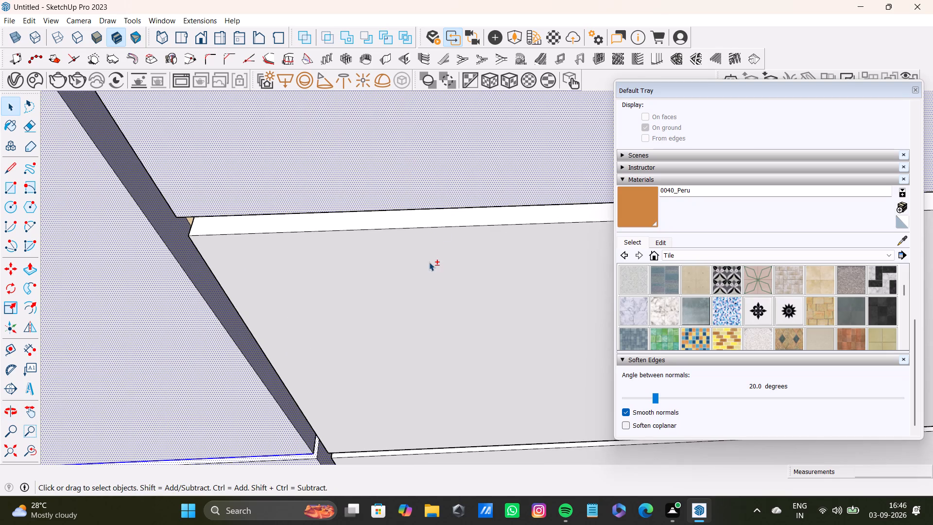
pyautogui.keyDown('shift'); pyautogui.click(439, 222); pyautogui.keyUp('shift')
pyautogui.keyDown('shift'); pyautogui.click(451, 270); pyautogui.keyUp('shift')
pyautogui.keyDown('shift'); pyautogui.moveTo(457, 310); pyautogui.dragTo(363, 50, button='middle'); pyautogui.keyUp('shift')
pyautogui.keyDown('shift'); pyautogui.scroll(6, 294, 257); pyautogui.keyUp('shift')
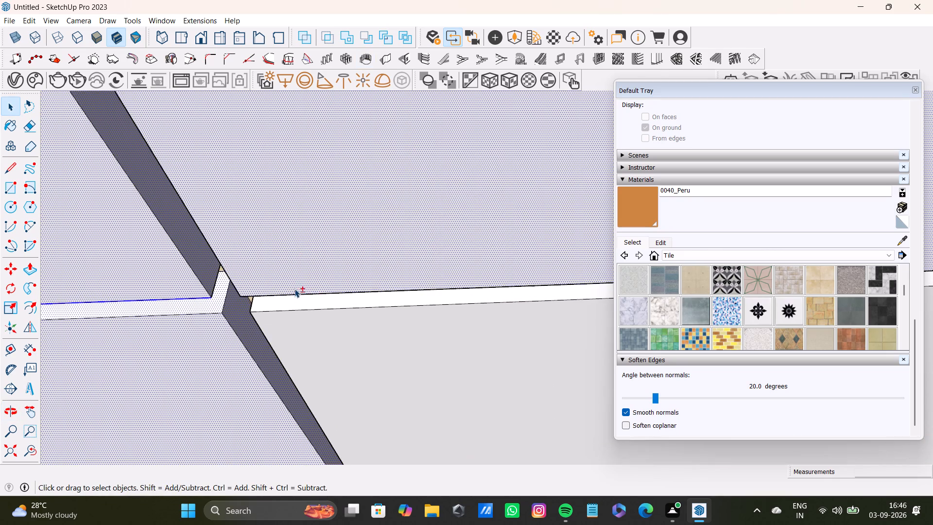
pyautogui.keyDown('shift'); pyautogui.scroll(5, 294, 289); pyautogui.keyUp('shift')
pyautogui.keyDown('shift'); pyautogui.click(294, 299); pyautogui.keyUp('shift')
pyautogui.keyDown('shift'); pyautogui.click(310, 338); pyautogui.keyUp('shift')
# Add the two stacked fronts past those drawers, with their top edge faces, to the selection.
pyautogui.keyDown('shift'); pyautogui.scroll(-10, 314, 333); pyautogui.keyUp('shift')
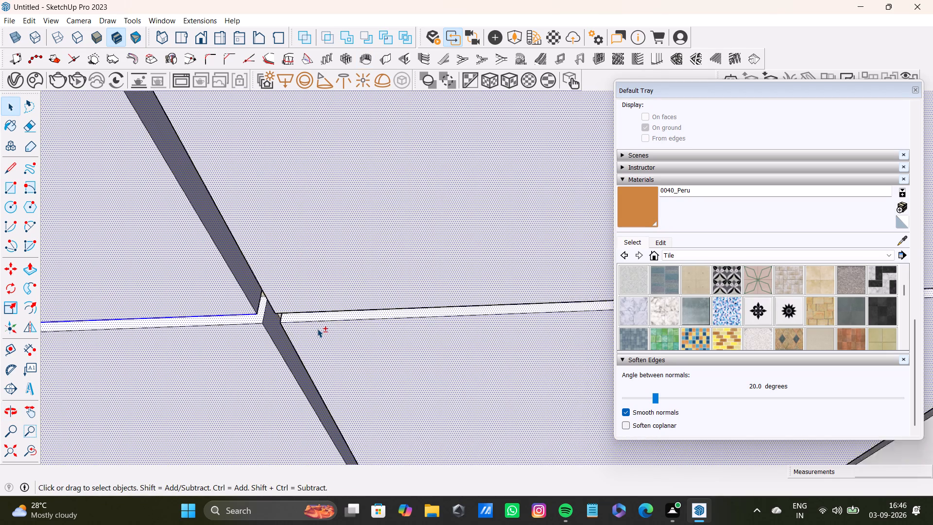
pyautogui.keyDown('shift'); pyautogui.scroll(-14, 317, 329); pyautogui.keyUp('shift')
pyautogui.keyDown('shift'); pyautogui.moveTo(424, 289); pyautogui.dragTo(267, 310, button='middle'); pyautogui.keyUp('shift')
pyautogui.keyDown('shift'); pyautogui.scroll(3, 378, 254); pyautogui.keyUp('shift')
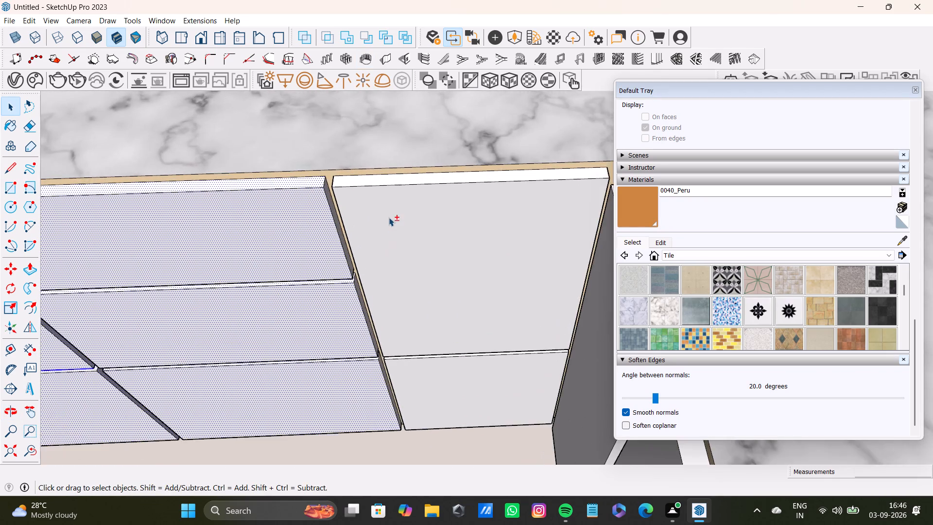
pyautogui.keyDown('shift'); pyautogui.scroll(2, 389, 217); pyautogui.keyUp('shift')
pyautogui.keyDown('shift'); pyautogui.click(406, 172); pyautogui.keyUp('shift')
pyautogui.keyDown('shift'); pyautogui.click(422, 238); pyautogui.keyUp('shift')
pyautogui.keyDown('shift'); pyautogui.scroll(-4, 423, 296); pyautogui.keyUp('shift')
pyautogui.keyDown('shift'); pyautogui.moveTo(428, 301); pyautogui.dragTo(423, 276, button='middle'); pyautogui.keyUp('shift')
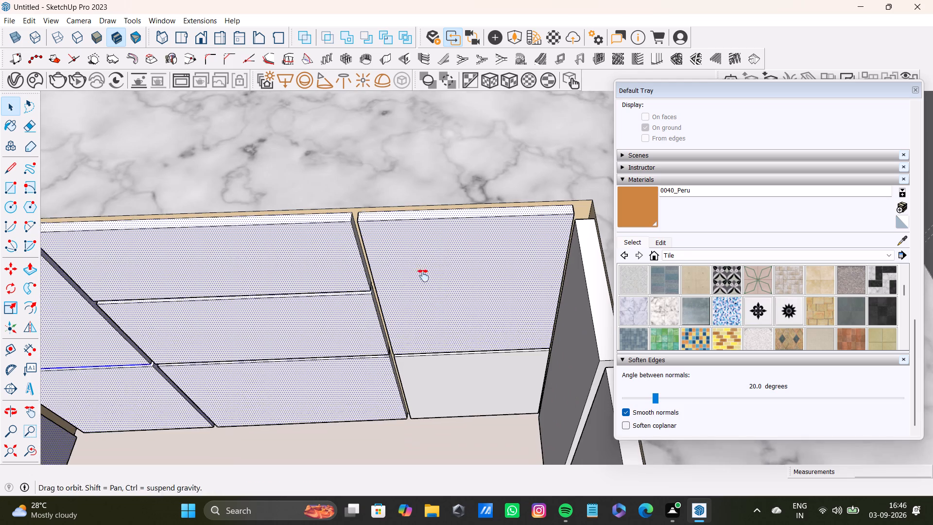
pyautogui.keyDown('shift'); pyautogui.moveTo(423, 276); pyautogui.dragTo(380, 178, button='middle'); pyautogui.keyUp('shift')
pyautogui.keyDown('shift'); pyautogui.scroll(20, 366, 216); pyautogui.keyUp('shift')
pyautogui.keyDown('shift'); pyautogui.scroll(1, 366, 216); pyautogui.keyUp('shift')
pyautogui.keyDown('shift'); pyautogui.click(350, 297); pyautogui.keyUp('shift')
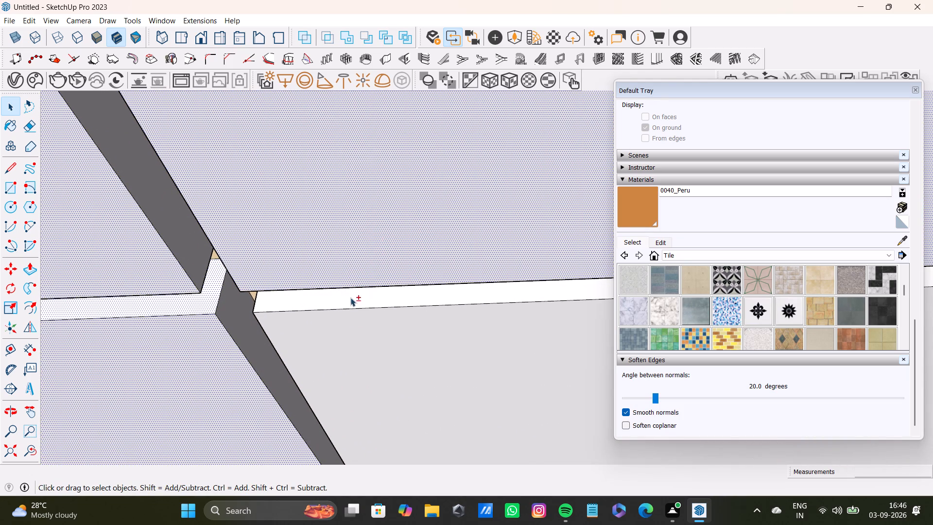
pyautogui.keyDown('shift'); pyautogui.click(346, 333); pyautogui.keyUp('shift')
# On the run beyond the second corner, add the fronts and top edge faces of the first three doors to the selection.
pyautogui.keyDown('shift'); pyautogui.scroll(-18, 347, 332); pyautogui.keyUp('shift')
pyautogui.keyDown('shift'); pyautogui.moveTo(362, 316); pyautogui.dragTo(224, 332, button='middle'); pyautogui.keyUp('shift')
pyautogui.moveTo(224, 333); pyautogui.dragTo(151, 319, button='middle')
pyautogui.moveTo(187, 329); pyautogui.dragTo(343, 356, button='middle')
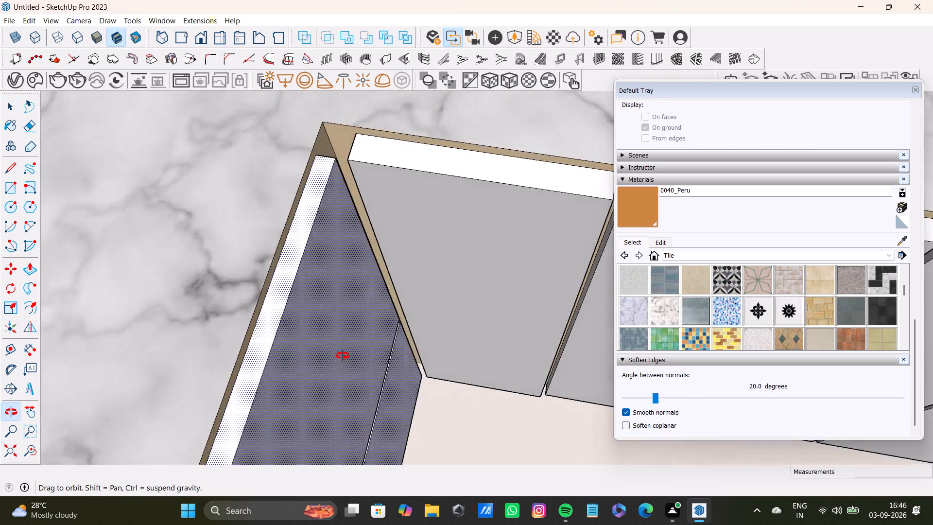
pyautogui.moveTo(343, 356); pyautogui.dragTo(360, 333, button='middle')
pyautogui.keyDown('shift'); pyautogui.click(447, 171); pyautogui.keyUp('shift')
pyautogui.keyDown('shift'); pyautogui.click(451, 198); pyautogui.keyUp('shift')
pyautogui.keyDown('shift'); pyautogui.moveTo(480, 208); pyautogui.dragTo(286, 256, button='middle'); pyautogui.keyUp('shift')
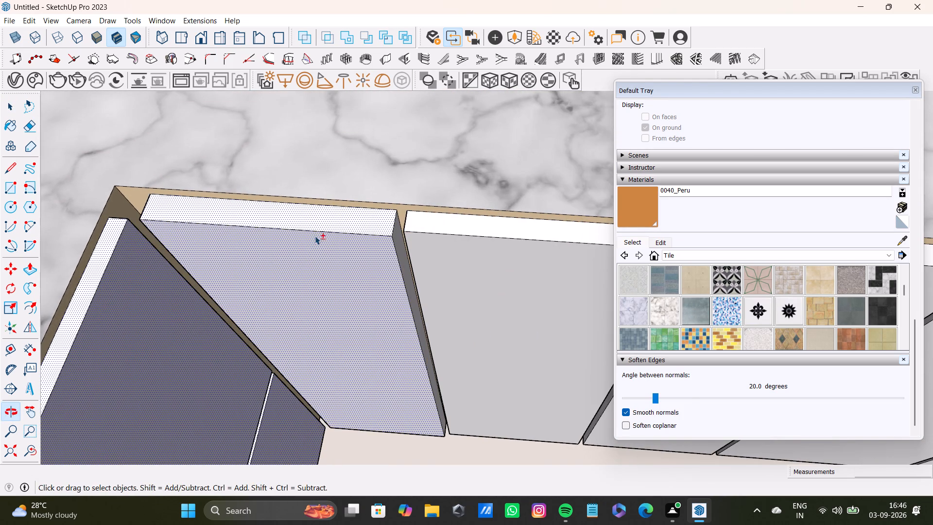
pyautogui.keyDown('shift'); pyautogui.click(477, 226); pyautogui.keyUp('shift')
pyautogui.keyDown('shift'); pyautogui.click(480, 267); pyautogui.keyUp('shift')
pyautogui.keyDown('shift'); pyautogui.moveTo(506, 253); pyautogui.dragTo(281, 243, button='middle'); pyautogui.keyUp('shift')
pyautogui.keyDown('shift'); pyautogui.click(505, 237); pyautogui.keyUp('shift')
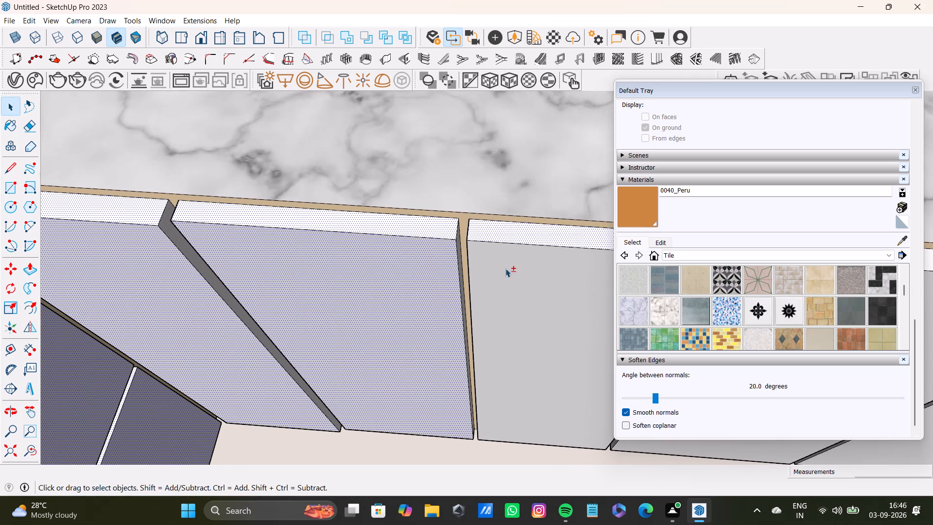
pyautogui.keyDown('shift'); pyautogui.click(505, 268); pyautogui.keyUp('shift')
# Add the fronts and top edge faces of the last two doors on this run to the selection.
pyautogui.keyDown('shift'); pyautogui.moveTo(524, 250); pyautogui.dragTo(187, 209, button='middle'); pyautogui.keyUp('shift')
pyautogui.keyDown('shift'); pyautogui.moveTo(433, 203); pyautogui.dragTo(437, 208); pyautogui.keyUp('shift')
pyautogui.keyDown('shift'); pyautogui.click(457, 264); pyautogui.keyUp('shift')
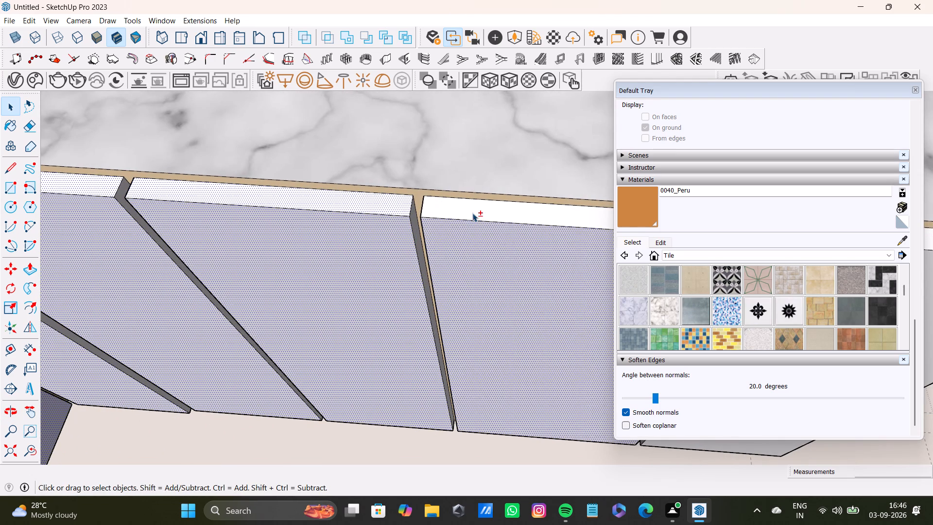
pyautogui.keyDown('shift'); pyautogui.click(472, 213); pyautogui.keyUp('shift')
pyautogui.keyDown('shift'); pyautogui.moveTo(461, 273); pyautogui.dragTo(107, 255, button='middle'); pyautogui.keyUp('shift')
pyautogui.keyDown('shift'); pyautogui.click(488, 216); pyautogui.keyUp('shift')
pyautogui.keyDown('shift'); pyautogui.click(489, 259); pyautogui.keyUp('shift')
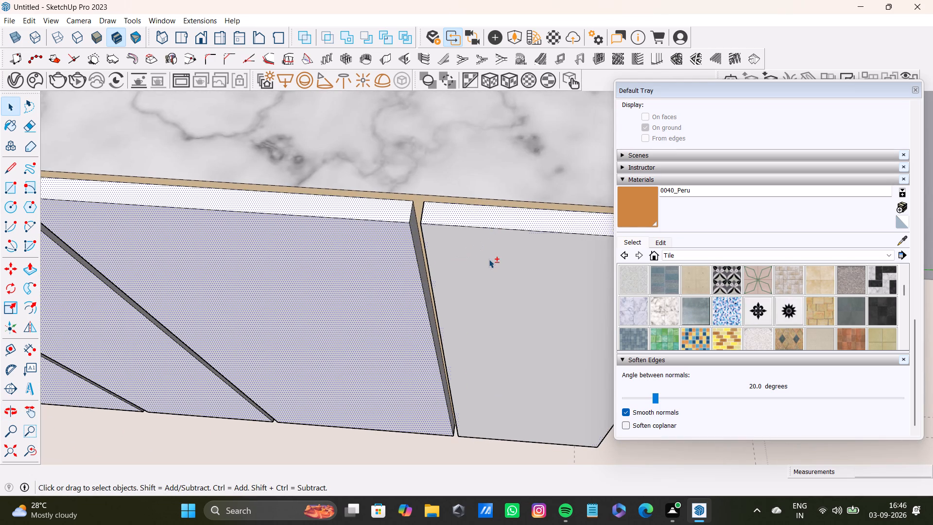
# Add the side faces away from the corner of the end door and the two doors before it to the selection.
pyautogui.keyDown('shift'); pyautogui.moveTo(489, 259); pyautogui.dragTo(249, 266, button='middle'); pyautogui.keyUp('shift')
pyautogui.keyDown('shift'); pyautogui.scroll(4, 420, 260); pyautogui.keyUp('shift')
pyautogui.moveTo(459, 273); pyautogui.dragTo(243, 241, button='middle')
pyautogui.keyDown('shift'); pyautogui.scroll(2, 421, 237); pyautogui.keyUp('shift')
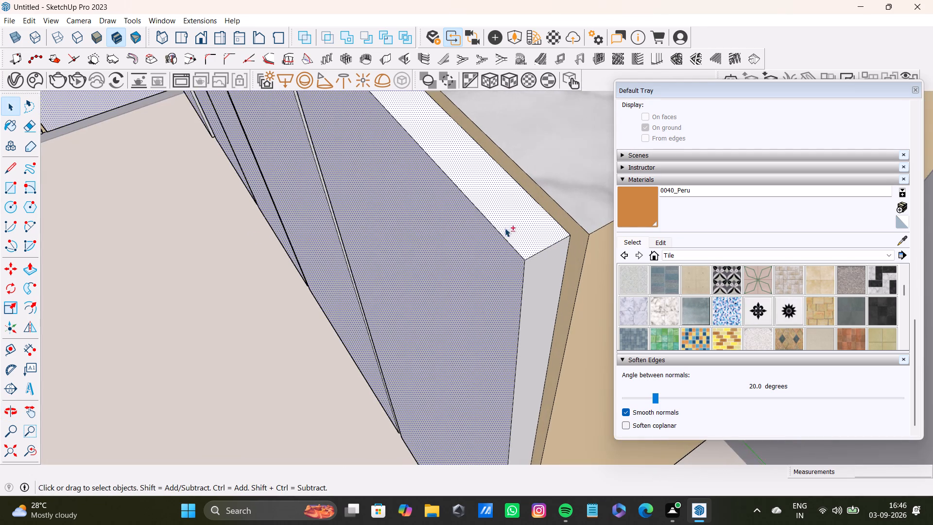
pyautogui.keyDown('shift'); pyautogui.click(533, 258); pyautogui.keyUp('shift')
pyautogui.keyDown('shift'); pyautogui.click(537, 280); pyautogui.keyUp('shift')
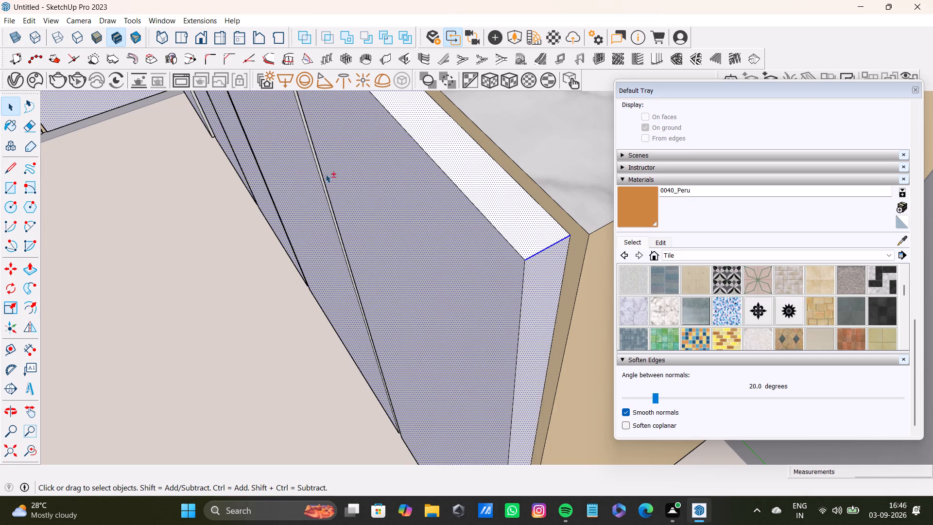
pyautogui.keyDown('shift'); pyautogui.moveTo(339, 153); pyautogui.dragTo(365, 386, button='middle'); pyautogui.keyUp('shift')
pyautogui.keyDown('shift'); pyautogui.scroll(7, 266, 211); pyautogui.keyUp('shift')
pyautogui.keyDown('shift'); pyautogui.click(335, 252); pyautogui.keyUp('shift')
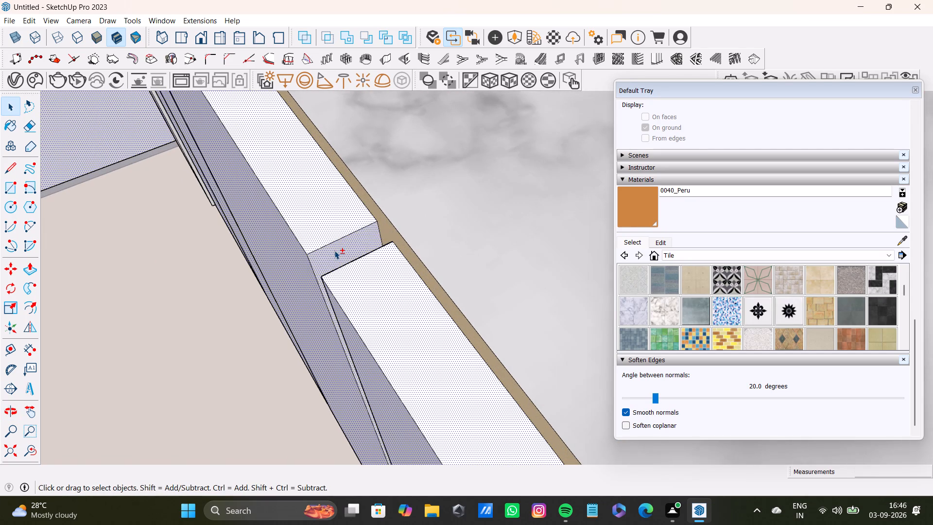
pyautogui.keyDown('shift'); pyautogui.scroll(-5, 334, 250); pyautogui.keyUp('shift')
pyautogui.keyDown('shift'); pyautogui.moveTo(289, 135); pyautogui.dragTo(416, 402, button='middle'); pyautogui.keyUp('shift')
pyautogui.keyDown('shift'); pyautogui.moveTo(242, 157); pyautogui.dragTo(354, 340, button='middle'); pyautogui.keyUp('shift')
pyautogui.keyDown('shift'); pyautogui.scroll(5, 321, 315); pyautogui.keyUp('shift')
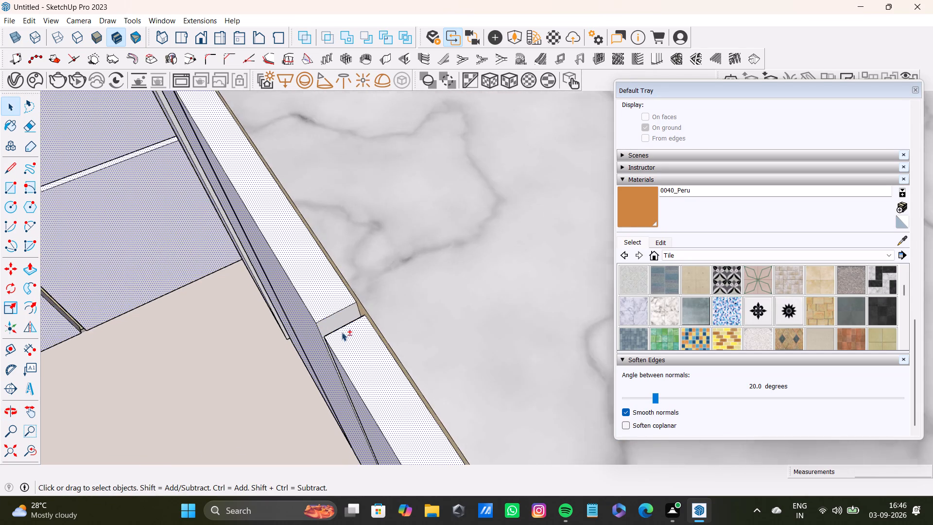
pyautogui.keyDown('shift'); pyautogui.scroll(2, 342, 332); pyautogui.keyUp('shift')
pyautogui.keyDown('shift'); pyautogui.click(340, 316); pyautogui.keyUp('shift')
# Add the matching side faces of the two doors nearest the corner to the selection.
pyautogui.keyDown('shift'); pyautogui.scroll(-4, 339, 313); pyautogui.keyUp('shift')
pyautogui.keyDown('shift'); pyautogui.scroll(-2, 243, 230); pyautogui.keyUp('shift')
pyautogui.keyDown('shift'); pyautogui.moveTo(246, 235); pyautogui.dragTo(387, 441, button='middle'); pyautogui.keyUp('shift')
pyautogui.keyDown('shift'); pyautogui.scroll(5, 366, 388); pyautogui.keyUp('shift')
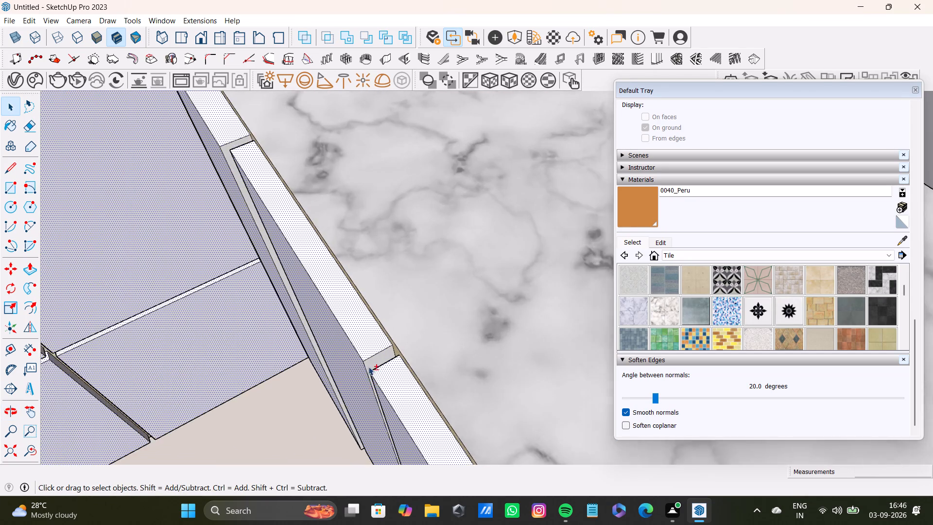
pyautogui.keyDown('shift'); pyautogui.scroll(5, 368, 367); pyautogui.keyUp('shift')
pyautogui.keyDown('shift'); pyautogui.click(376, 358); pyautogui.keyUp('shift')
pyautogui.keyDown('shift'); pyautogui.scroll(-4, 339, 336); pyautogui.keyUp('shift')
pyautogui.keyDown('shift'); pyautogui.moveTo(254, 189); pyautogui.dragTo(383, 477, button='middle'); pyautogui.keyUp('shift')
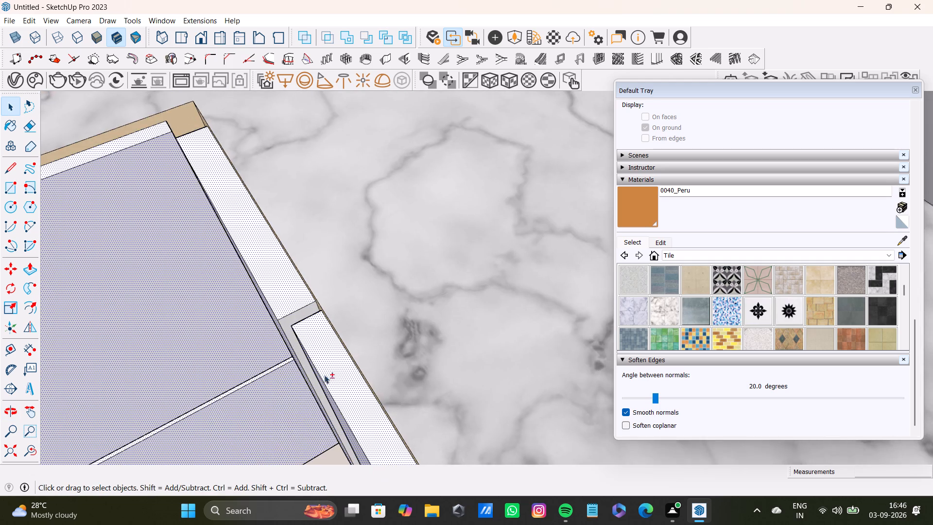
pyautogui.keyDown('shift'); pyautogui.scroll(8, 315, 355); pyautogui.keyUp('shift')
pyautogui.keyDown('shift'); pyautogui.click(282, 293); pyautogui.keyUp('shift')
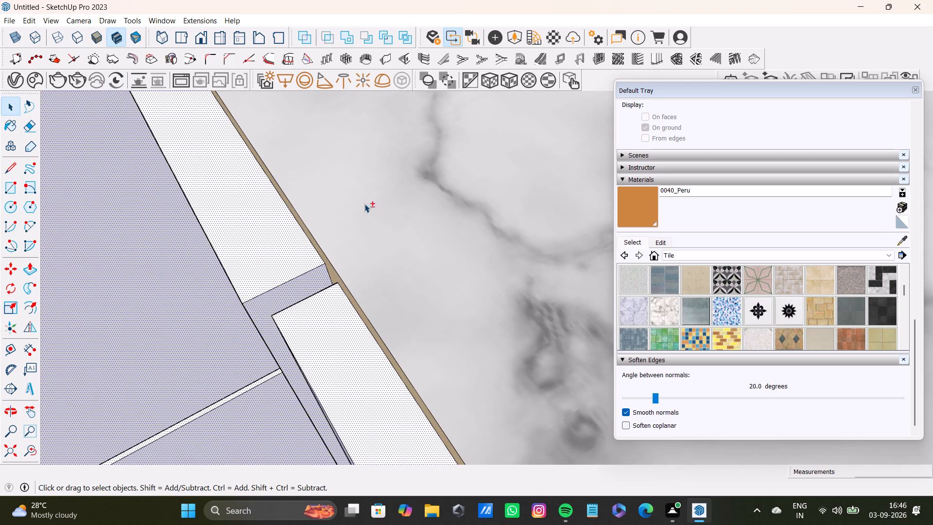
# Examine the selected base cabinet fronts along all the runs for missed faces.
pyautogui.keyDown('shift'); pyautogui.scroll(-11, 299, 251); pyautogui.keyUp('shift')
pyautogui.keyDown('shift'); pyautogui.moveTo(220, 165); pyautogui.dragTo(403, 359, button='middle'); pyautogui.keyUp('shift')
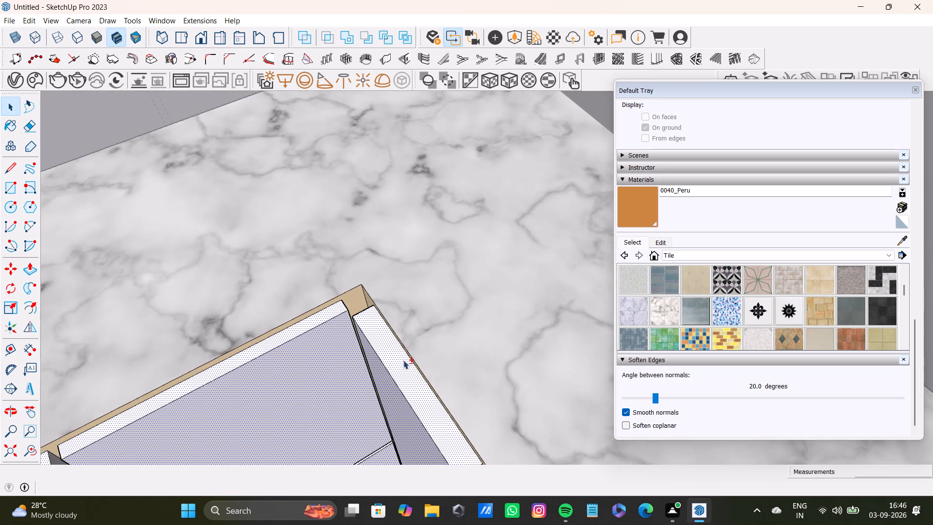
pyautogui.keyDown('shift'); pyautogui.moveTo(399, 338); pyautogui.dragTo(538, 175, button='middle'); pyautogui.keyUp('shift')
pyautogui.keyDown('shift'); pyautogui.scroll(4, 370, 366); pyautogui.keyUp('shift')
pyautogui.keyDown('shift'); pyautogui.moveTo(363, 387); pyautogui.dragTo(385, 291, button='middle'); pyautogui.keyUp('shift')
pyautogui.keyDown('shift'); pyautogui.scroll(4, 346, 390); pyautogui.keyUp('shift')
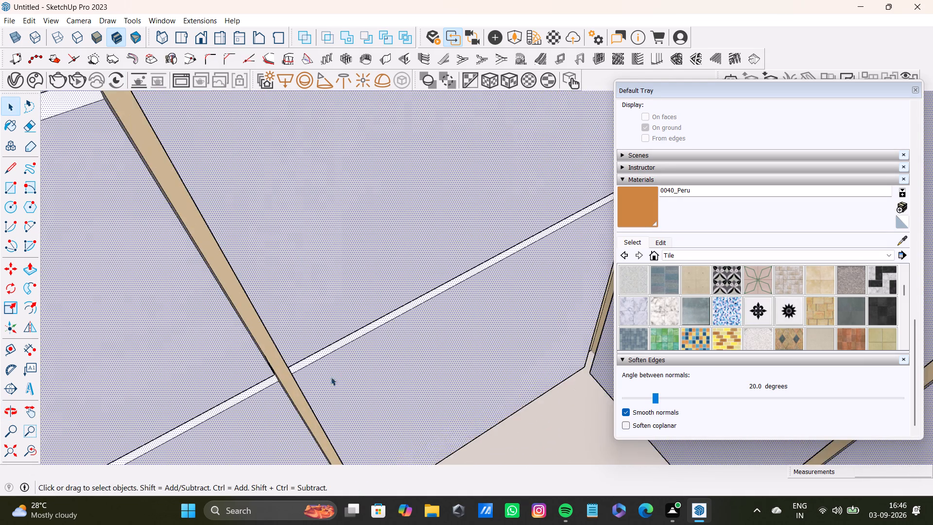
pyautogui.moveTo(331, 374); pyautogui.dragTo(319, 341, button='middle')
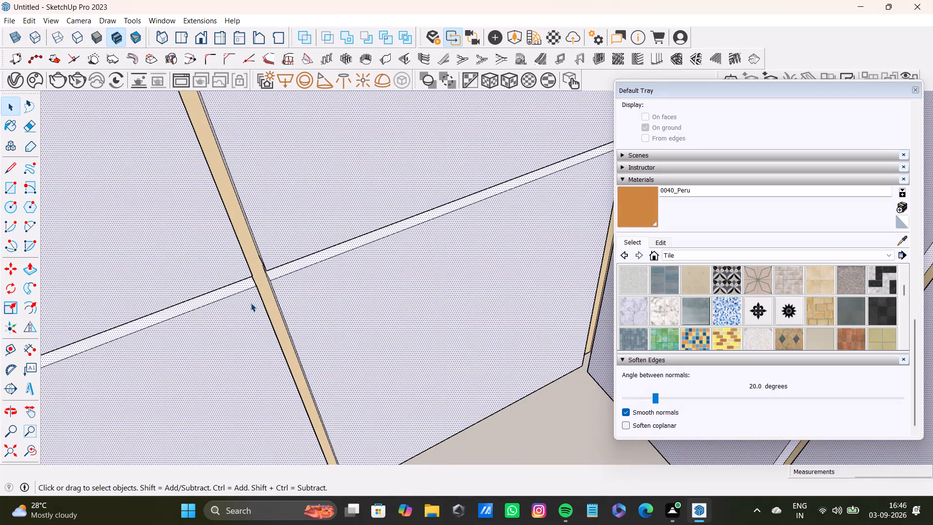
pyautogui.scroll(-17, 251, 303)
pyautogui.keyDown('shift'); pyautogui.moveTo(249, 305); pyautogui.dragTo(485, 393, button='middle'); pyautogui.keyUp('shift')
pyautogui.moveTo(474, 392); pyautogui.dragTo(231, 427, button='middle')
pyautogui.keyDown('shift'); pyautogui.moveTo(222, 296); pyautogui.dragTo(510, 394, button='middle'); pyautogui.keyUp('shift')
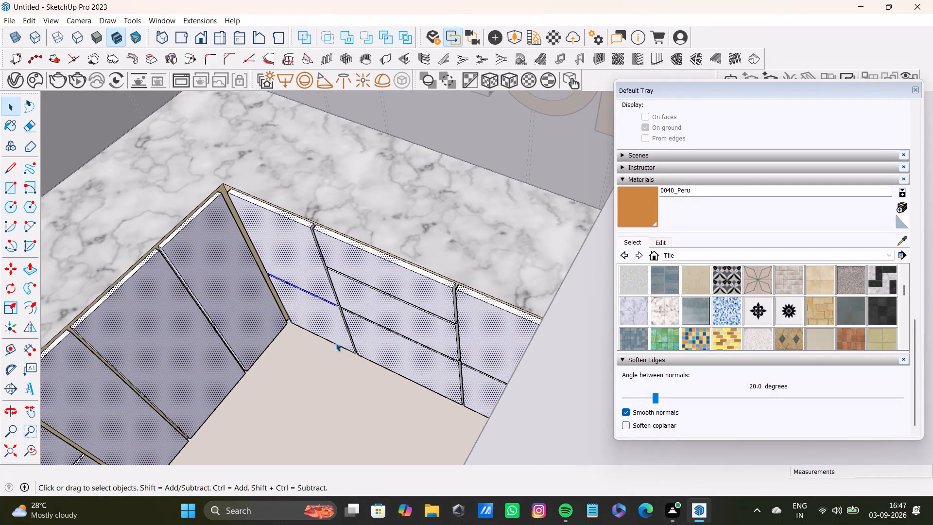
pyautogui.keyDown('shift'); pyautogui.moveTo(322, 296); pyautogui.dragTo(533, 369, button='middle'); pyautogui.keyUp('shift')
pyautogui.moveTo(497, 379); pyautogui.dragTo(311, 399, button='middle')
pyautogui.scroll(3, 291, 353)
pyautogui.keyDown('shift'); pyautogui.moveTo(294, 348); pyautogui.dragTo(533, 360, button='middle'); pyautogui.keyUp('shift')
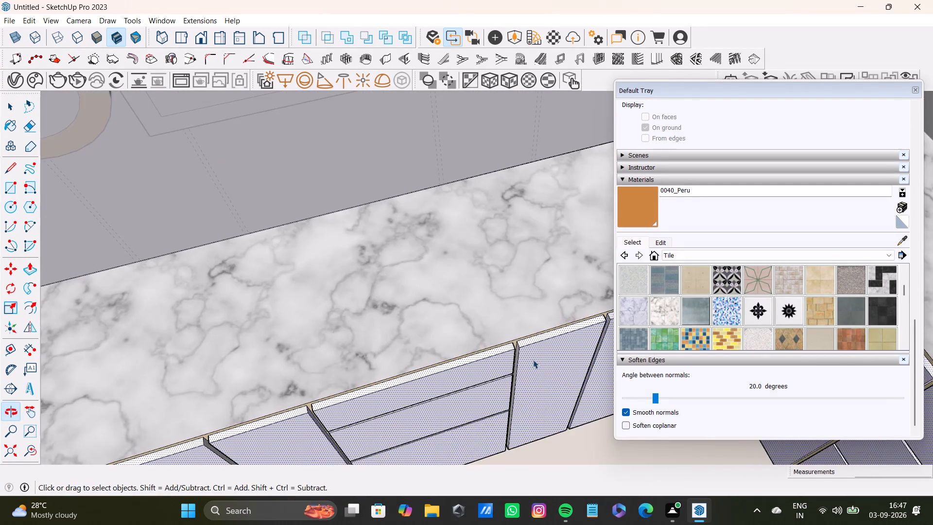
pyautogui.moveTo(527, 371); pyautogui.dragTo(405, 376, button='middle')
# Paint all the selected base cabinet fronts, edges and side faces with 0040_Peru.
pyautogui.keyDown('shift'); pyautogui.click(637, 208); pyautogui.keyUp('shift')
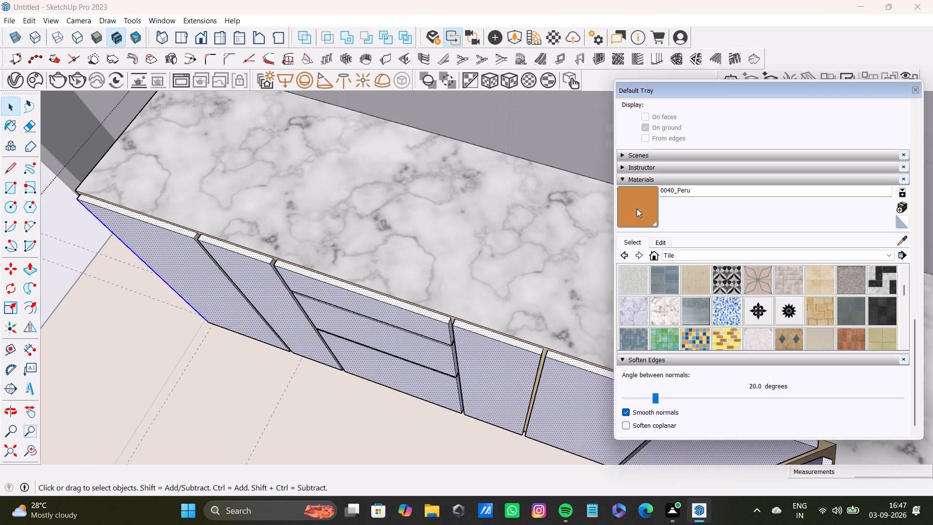
pyautogui.keyDown('shift'); pyautogui.click(414, 318); pyautogui.keyUp('shift')
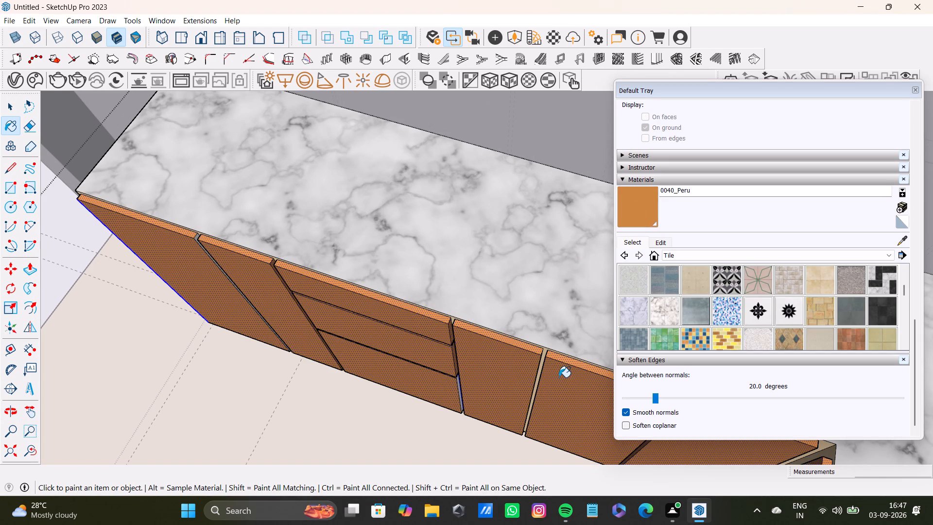
# Paint the missed side face of the lowest stacked drawer with 0040_Peru.
pyautogui.press('space')
pyautogui.scroll(13, 461, 392)
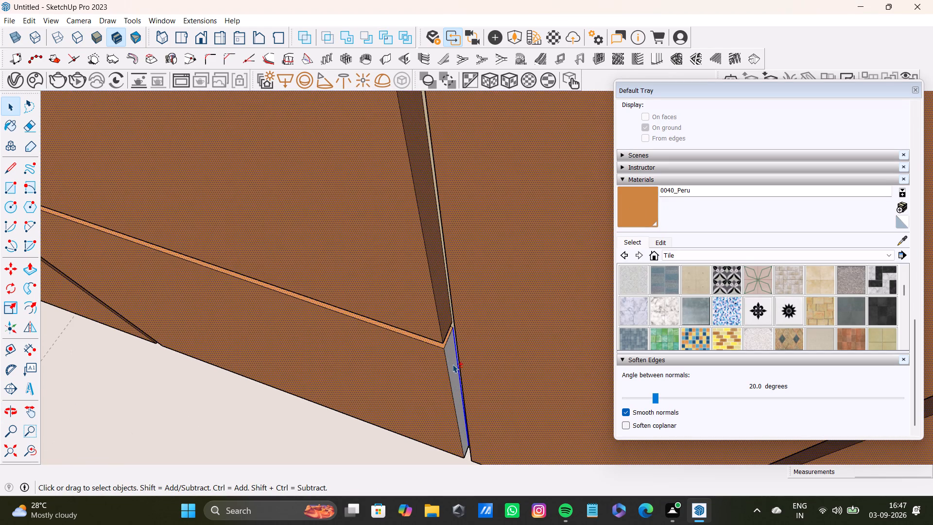
pyautogui.keyDown('shift'); pyautogui.click(452, 364); pyautogui.keyUp('shift')
pyautogui.keyDown('shift'); pyautogui.click(640, 207); pyautogui.keyUp('shift')
pyautogui.keyDown('shift'); pyautogui.click(449, 355); pyautogui.keyUp('shift')
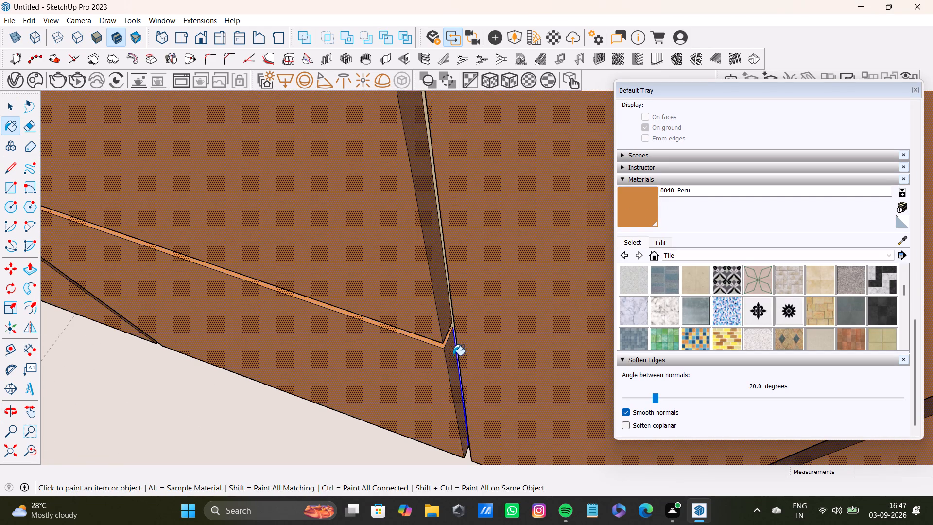
# Paint the missed inner side face of the door at the run's free end with 0040_Peru.
pyautogui.keyDown('shift'); pyautogui.scroll(-15, 444, 367); pyautogui.keyUp('shift')
pyautogui.keyDown('shift'); pyautogui.moveTo(362, 352); pyautogui.dragTo(552, 384, button='middle'); pyautogui.keyUp('shift')
pyautogui.scroll(5, 432, 295)
pyautogui.scroll(-1, 433, 290)
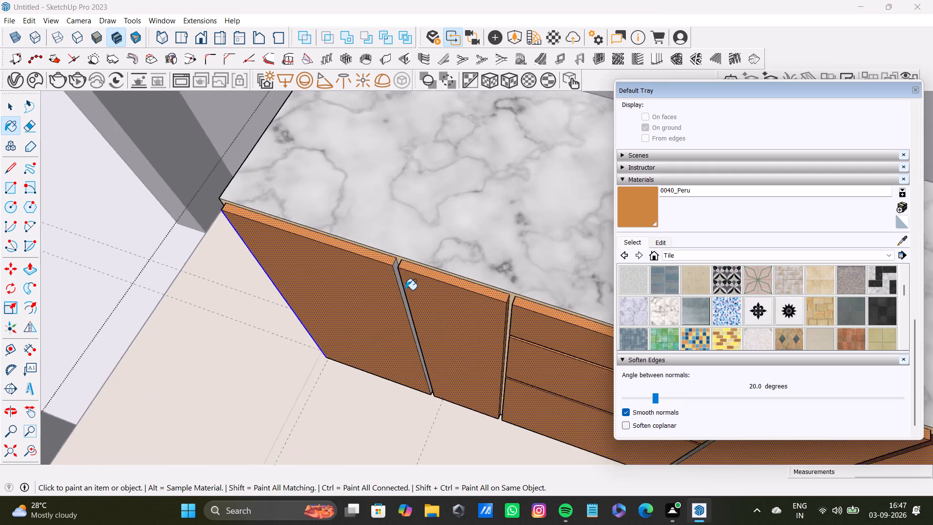
pyautogui.scroll(12, 403, 290)
pyautogui.keyDown('shift'); pyautogui.click(402, 236); pyautogui.keyUp('shift')
pyautogui.scroll(-6, 403, 276)
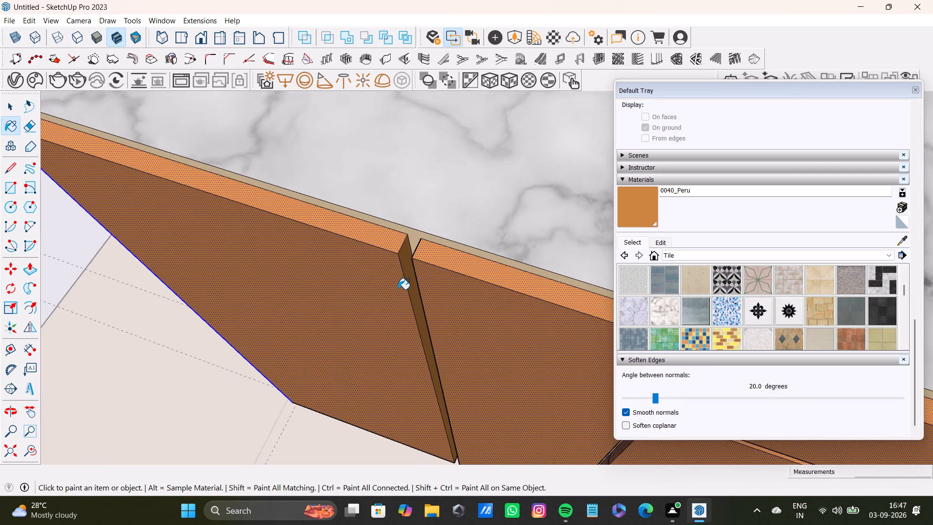
# Examine the painted base cabinet fronts along all the runs, then clear the selection.
pyautogui.scroll(-12, 398, 289)
pyautogui.moveTo(376, 321); pyautogui.dragTo(589, 257, button='middle')
pyautogui.scroll(4, 475, 321)
pyautogui.keyDown('shift'); pyautogui.moveTo(436, 336); pyautogui.dragTo(533, 243, button='middle'); pyautogui.keyUp('shift')
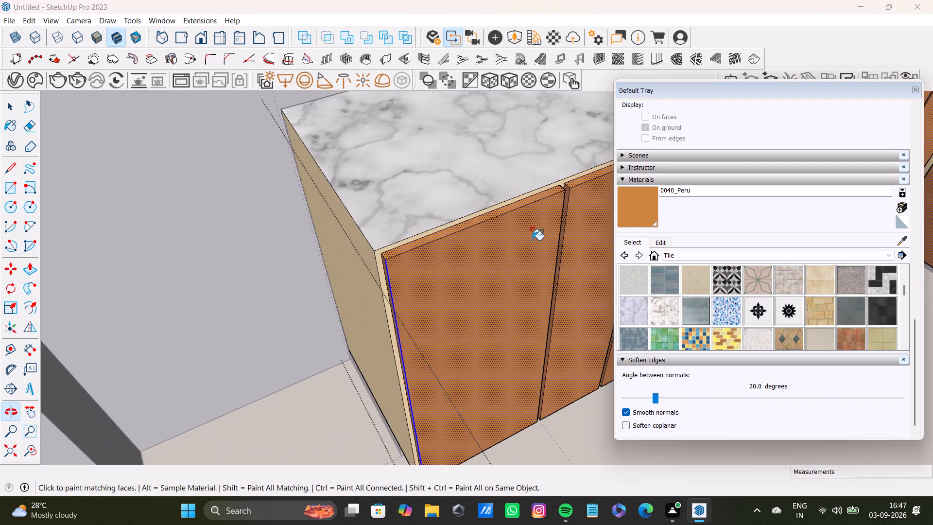
pyautogui.moveTo(393, 304); pyautogui.dragTo(404, 321, button='middle')
pyautogui.scroll(-12, 404, 321)
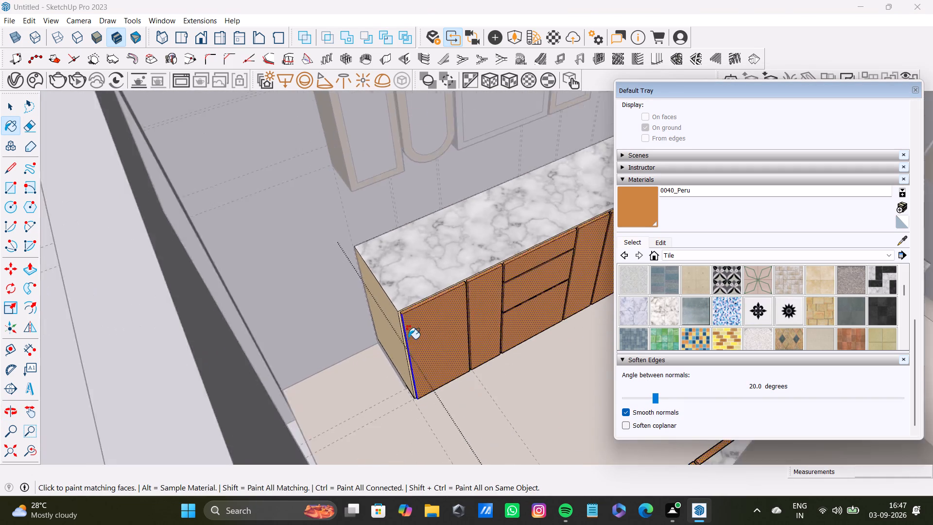
pyautogui.scroll(-6, 408, 339)
pyautogui.moveTo(461, 361); pyautogui.dragTo(623, 381, button='middle')
pyautogui.moveTo(549, 360); pyautogui.dragTo(624, 375, button='middle')
pyautogui.moveTo(521, 335); pyautogui.dragTo(568, 342, button='middle')
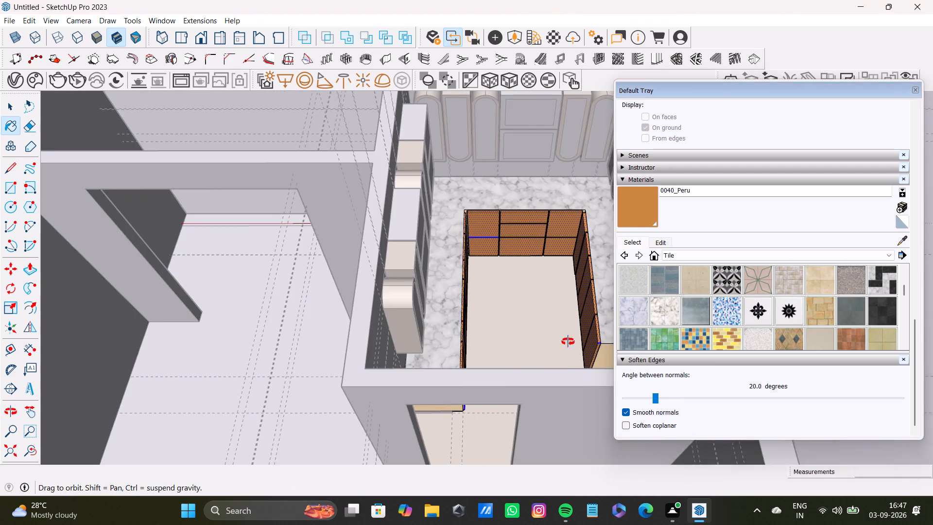
pyautogui.moveTo(568, 342); pyautogui.dragTo(565, 355, button='middle')
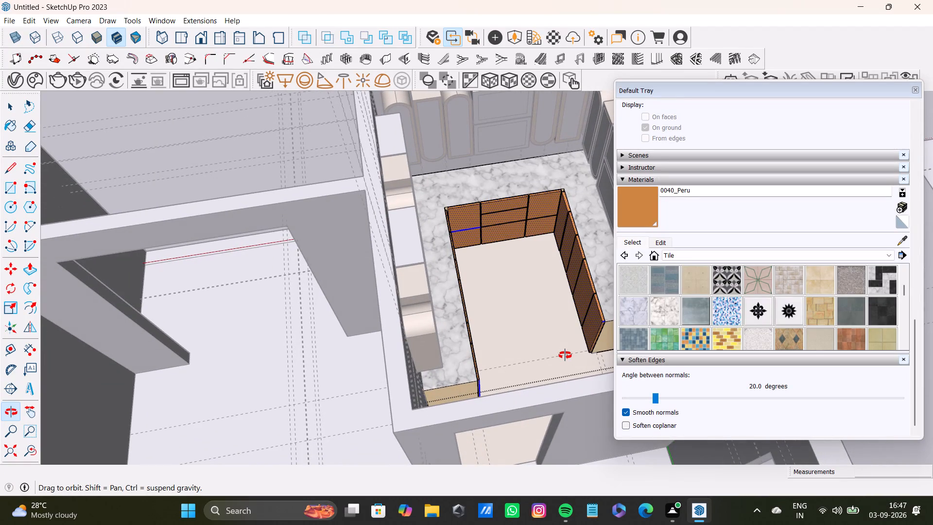
pyautogui.moveTo(565, 355); pyautogui.dragTo(296, 341, button='middle')
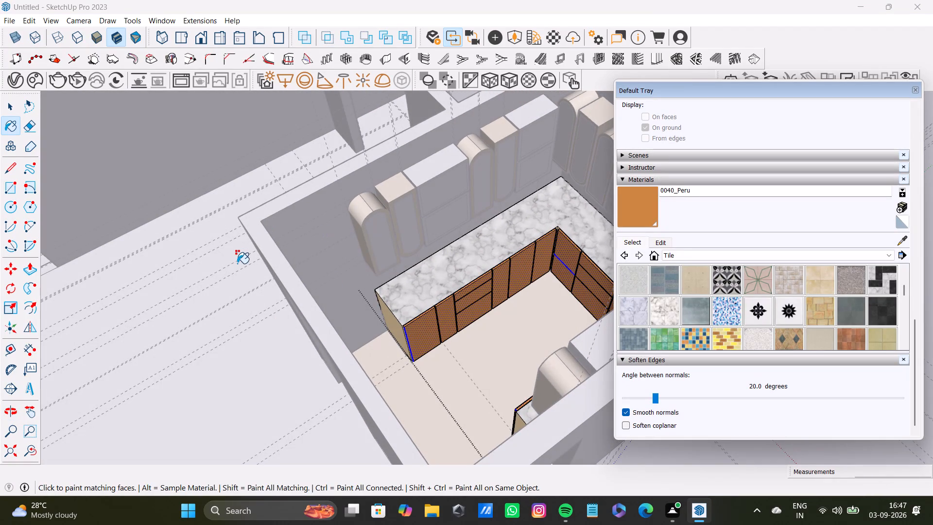
pyautogui.press('space')
pyautogui.press('space')
pyautogui.click(243, 311)
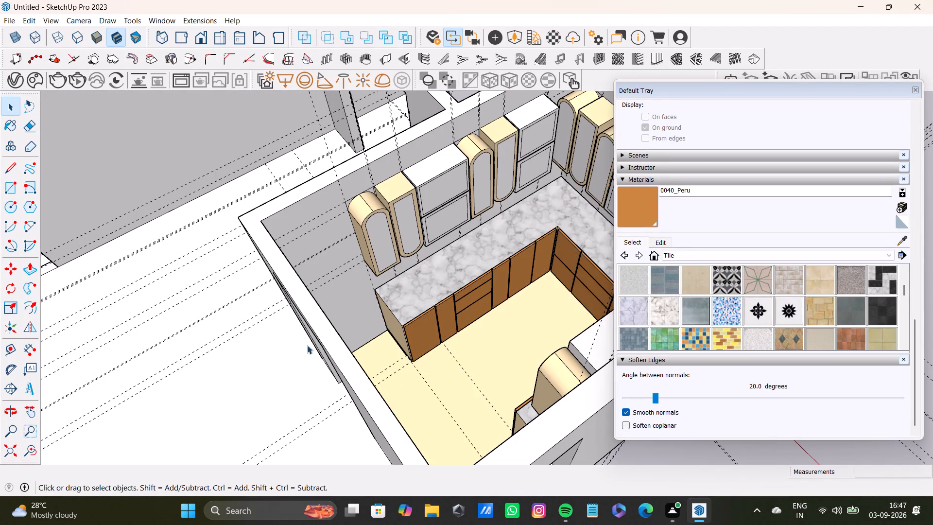
# Select the inner door panels of the upper cabinets along the first wall, including arched, narrow and wide stacked doors.
pyautogui.scroll(3, 436, 287)
pyautogui.keyDown('shift'); pyautogui.moveTo(442, 269); pyautogui.dragTo(450, 372, button='middle'); pyautogui.keyUp('shift')
pyautogui.moveTo(450, 375); pyautogui.dragTo(369, 384, button='middle')
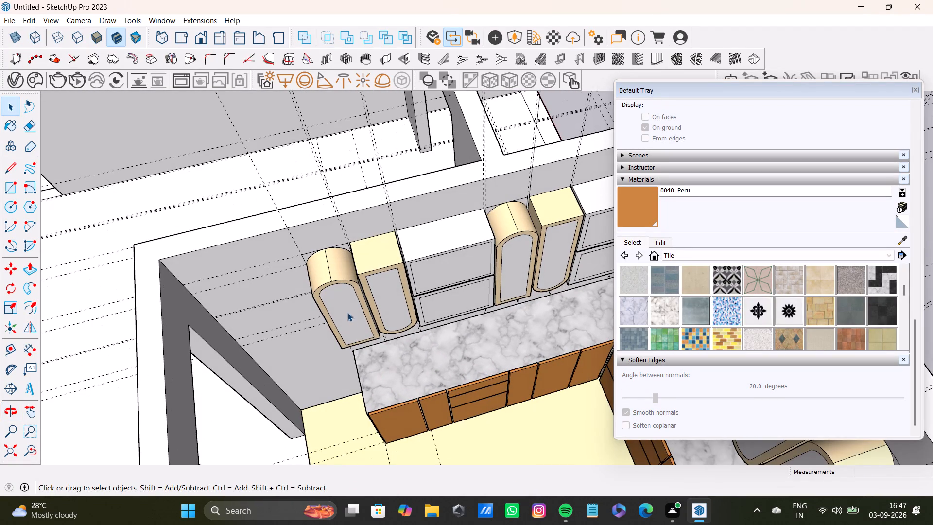
pyautogui.click(347, 306)
pyautogui.keyDown('shift'); pyautogui.click(386, 293); pyautogui.keyUp('shift')
pyautogui.keyDown('shift'); pyautogui.click(445, 271); pyautogui.keyUp('shift')
pyautogui.keyDown('shift'); pyautogui.click(464, 315); pyautogui.keyUp('shift')
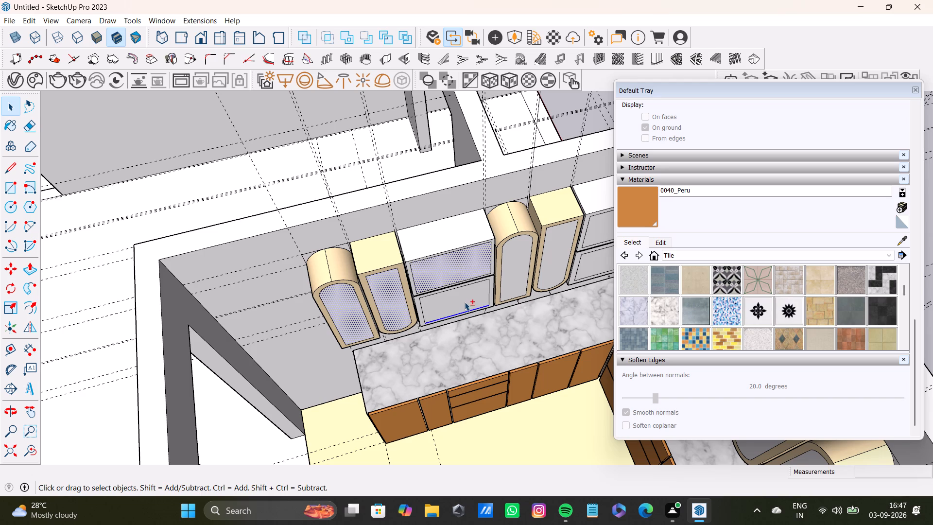
pyautogui.keyDown('shift'); pyautogui.click(465, 297); pyautogui.keyUp('shift')
pyautogui.keyDown('shift'); pyautogui.click(529, 266); pyautogui.keyUp('shift')
pyautogui.keyDown('shift'); pyautogui.click(518, 264); pyautogui.keyUp('shift')
pyautogui.keyDown('shift'); pyautogui.click(557, 255); pyautogui.keyUp('shift')
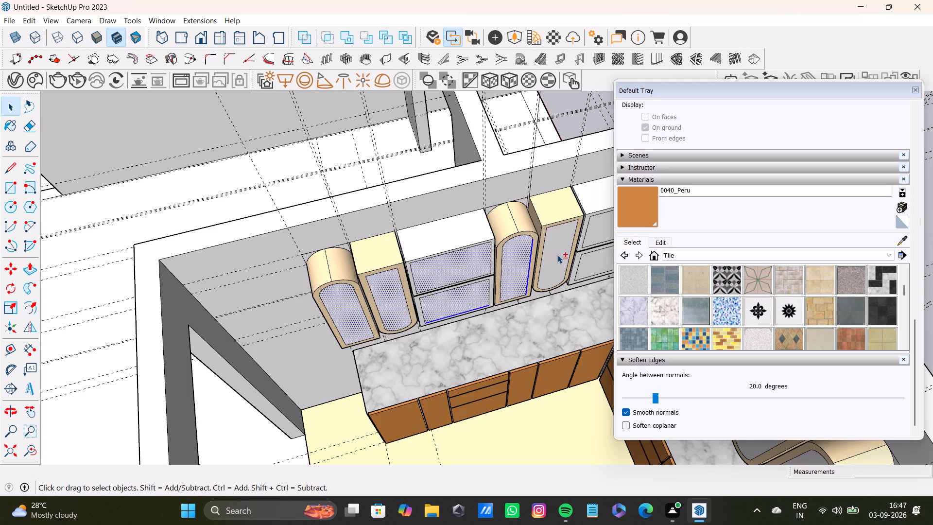
pyautogui.keyDown('shift'); pyautogui.moveTo(563, 221); pyautogui.dragTo(362, 271, button='middle'); pyautogui.keyUp('shift')
pyautogui.keyDown('shift'); pyautogui.click(429, 270); pyautogui.keyUp('shift')
pyautogui.keyDown('shift'); pyautogui.click(433, 298); pyautogui.keyUp('shift')
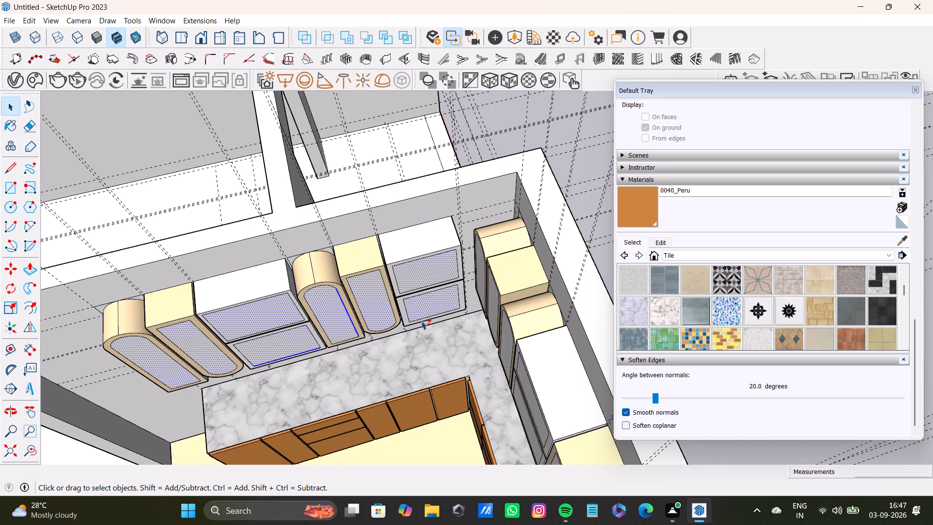
# Add the three narrow corner cabinet door panels to the selection and remove the wide stacked door panels from it.
pyautogui.moveTo(402, 332); pyautogui.dragTo(536, 275, button='middle')
pyautogui.keyDown('shift'); pyautogui.click(482, 248); pyautogui.keyUp('shift')
pyautogui.keyDown('shift'); pyautogui.click(517, 270); pyautogui.keyUp('shift')
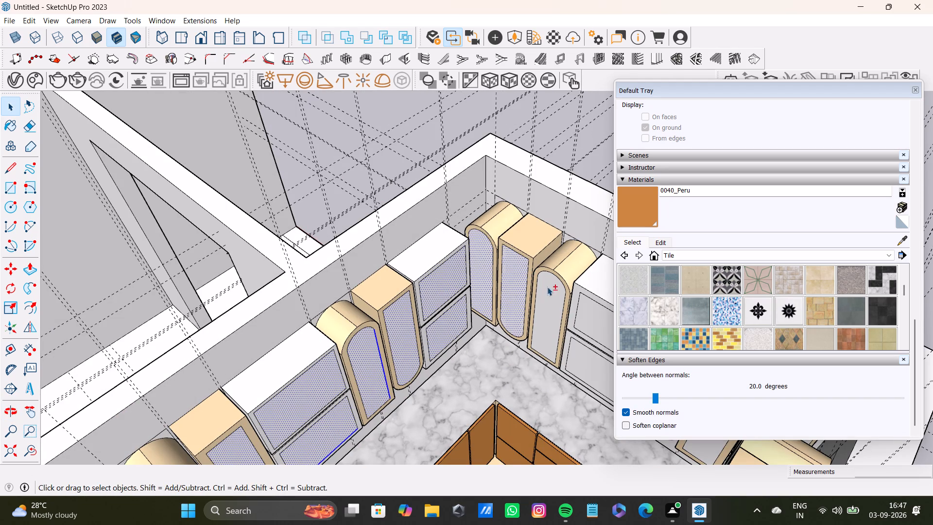
pyautogui.keyDown('shift'); pyautogui.click(557, 297); pyautogui.keyUp('shift')
pyautogui.keyDown('shift'); pyautogui.moveTo(554, 286); pyautogui.dragTo(444, 224, button='middle'); pyautogui.keyUp('shift')
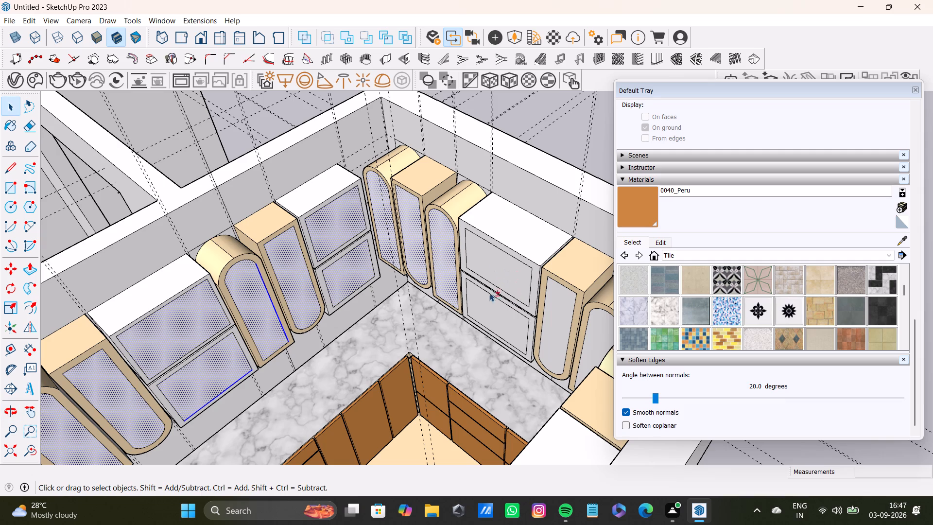
pyautogui.keyDown('shift'); pyautogui.click(339, 214); pyautogui.keyUp('shift')
pyautogui.keyDown('shift'); pyautogui.click(359, 267); pyautogui.keyUp('shift')
pyautogui.keyDown('shift'); pyautogui.click(208, 315); pyautogui.keyUp('shift')
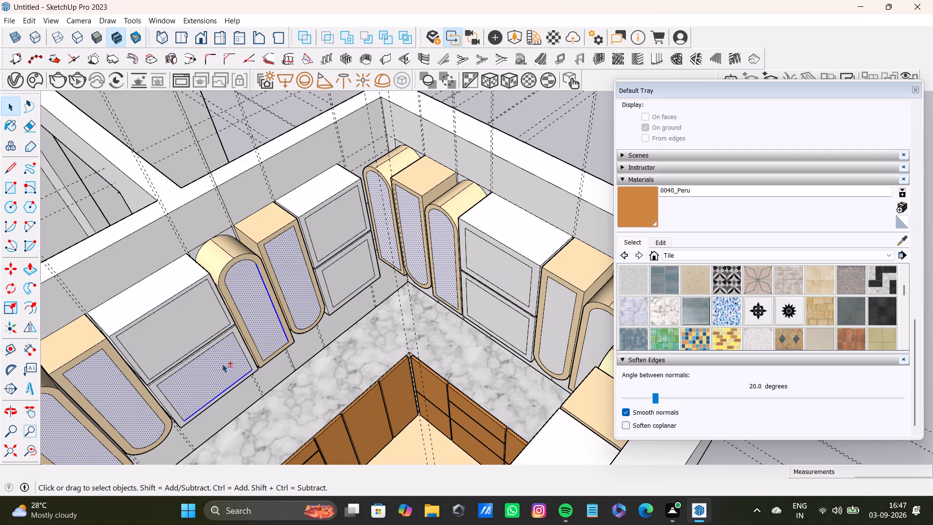
pyautogui.keyDown('shift'); pyautogui.click(222, 364); pyautogui.keyUp('shift')
# Add the remaining arched and narrow door panels on the other two walls and paint the whole selection with 0040_Peru.
pyautogui.keyDown('shift'); pyautogui.click(567, 304); pyautogui.keyUp('shift')
pyautogui.keyDown('shift'); pyautogui.moveTo(553, 327); pyautogui.dragTo(446, 306, button='middle'); pyautogui.keyUp('shift')
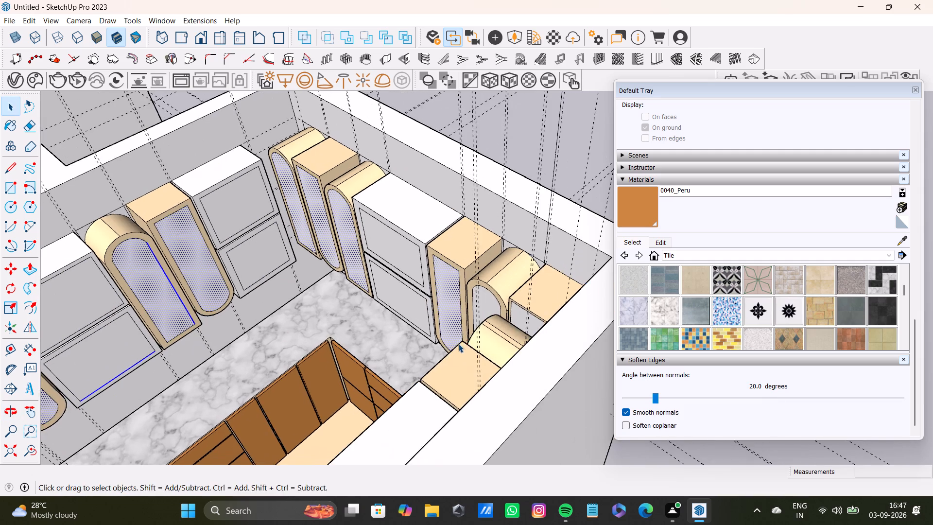
pyautogui.moveTo(458, 344); pyautogui.dragTo(594, 328, button='middle')
pyautogui.keyDown('shift'); pyautogui.click(533, 294); pyautogui.keyUp('shift')
pyautogui.keyDown('shift'); pyautogui.click(571, 279); pyautogui.keyUp('shift')
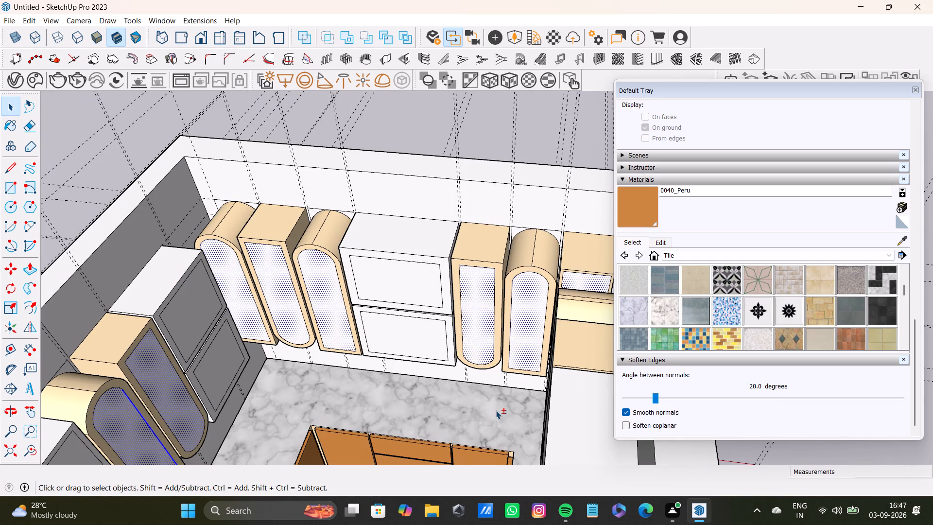
pyautogui.moveTo(496, 410); pyautogui.dragTo(668, 411, button='middle')
pyautogui.keyDown('shift'); pyautogui.moveTo(531, 287); pyautogui.dragTo(353, 289, button='middle'); pyautogui.keyUp('shift')
pyautogui.moveTo(415, 356); pyautogui.dragTo(552, 343, button='middle')
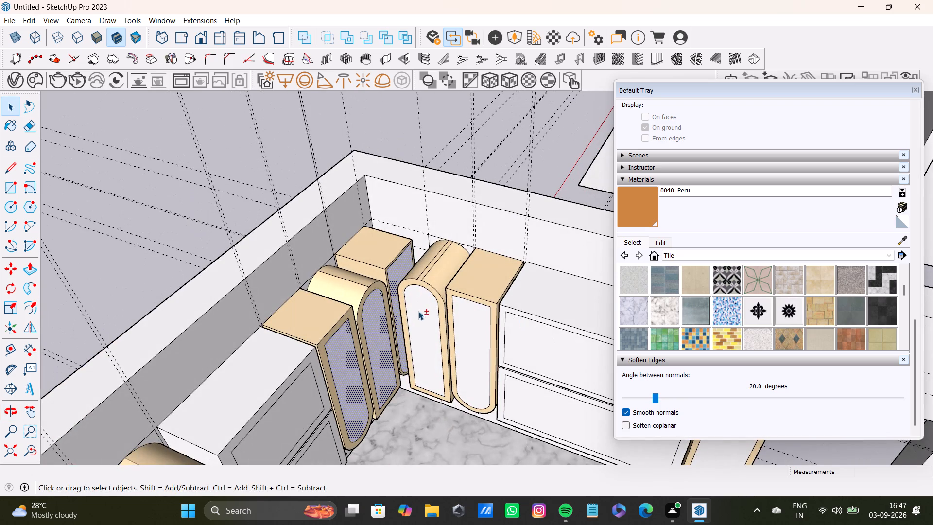
pyautogui.keyDown('shift'); pyautogui.click(423, 314); pyautogui.keyUp('shift')
pyautogui.keyDown('shift'); pyautogui.click(470, 320); pyautogui.keyUp('shift')
pyautogui.keyDown('shift'); pyautogui.moveTo(472, 292); pyautogui.dragTo(290, 216, button='middle'); pyautogui.keyUp('shift')
pyautogui.keyDown('shift'); pyautogui.click(527, 333); pyautogui.keyUp('shift')
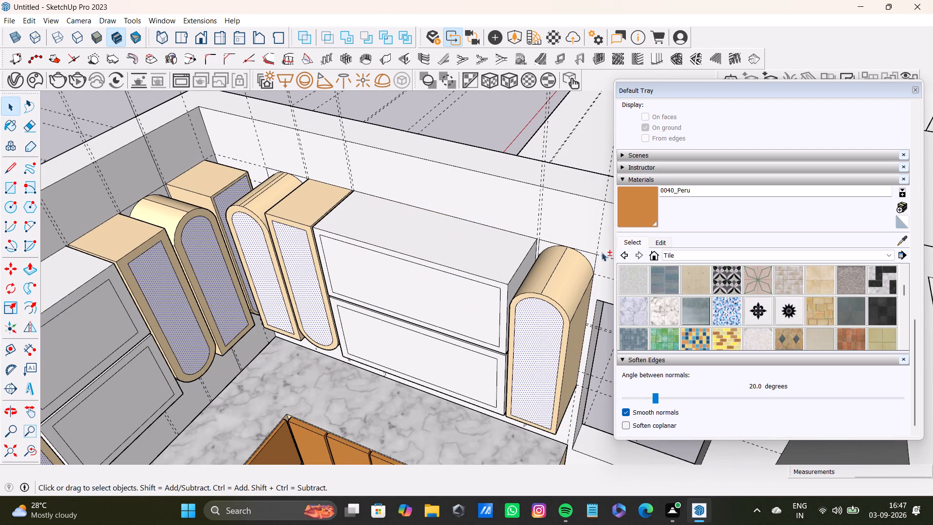
pyautogui.keyDown('shift'); pyautogui.click(648, 220); pyautogui.keyUp('shift')
pyautogui.keyDown('shift'); pyautogui.click(541, 357); pyautogui.keyUp('shift')
# Open the Wood material collection.
pyautogui.keyDown('shift'); pyautogui.moveTo(563, 344); pyautogui.dragTo(378, 383, button='middle'); pyautogui.keyUp('shift')
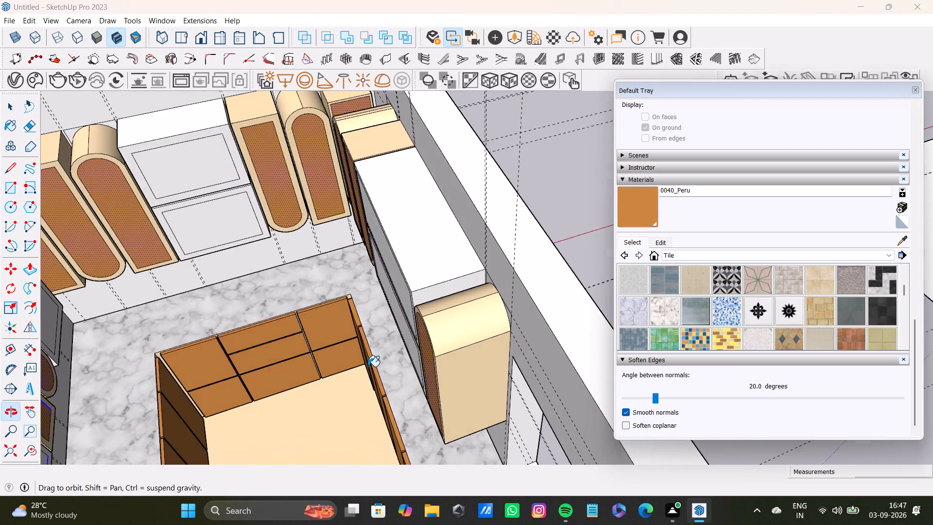
pyautogui.keyDown('shift'); pyautogui.moveTo(365, 307); pyautogui.dragTo(513, 444, button='middle'); pyautogui.keyUp('shift')
pyautogui.moveTo(492, 452); pyautogui.dragTo(344, 417, button='middle')
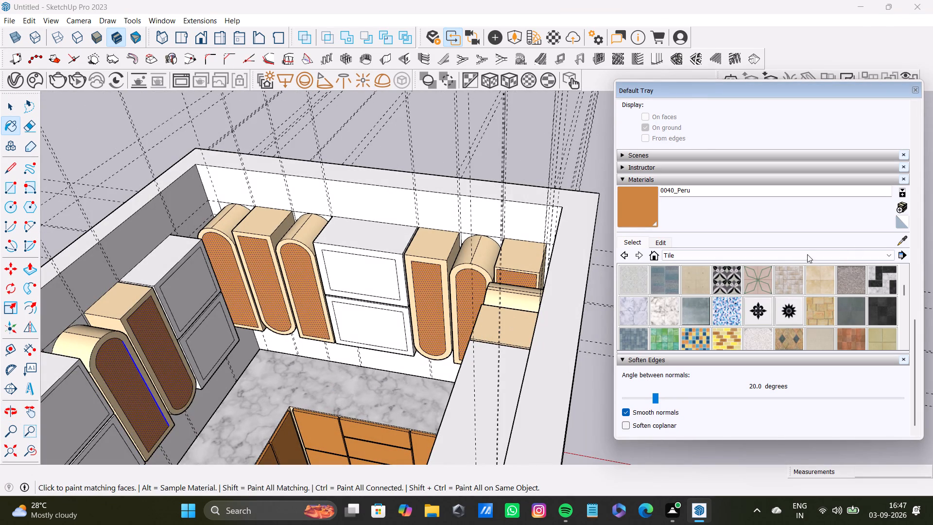
pyautogui.click(888, 255)
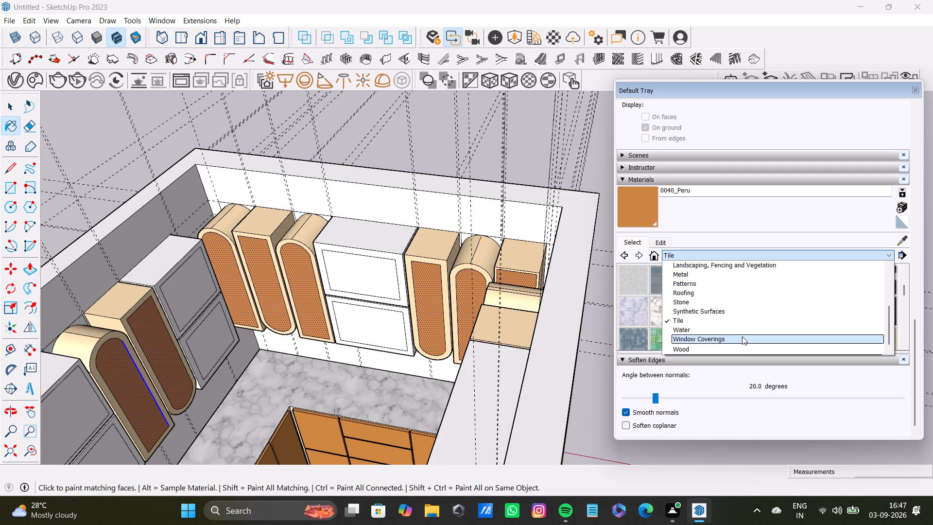
pyautogui.click(738, 348)
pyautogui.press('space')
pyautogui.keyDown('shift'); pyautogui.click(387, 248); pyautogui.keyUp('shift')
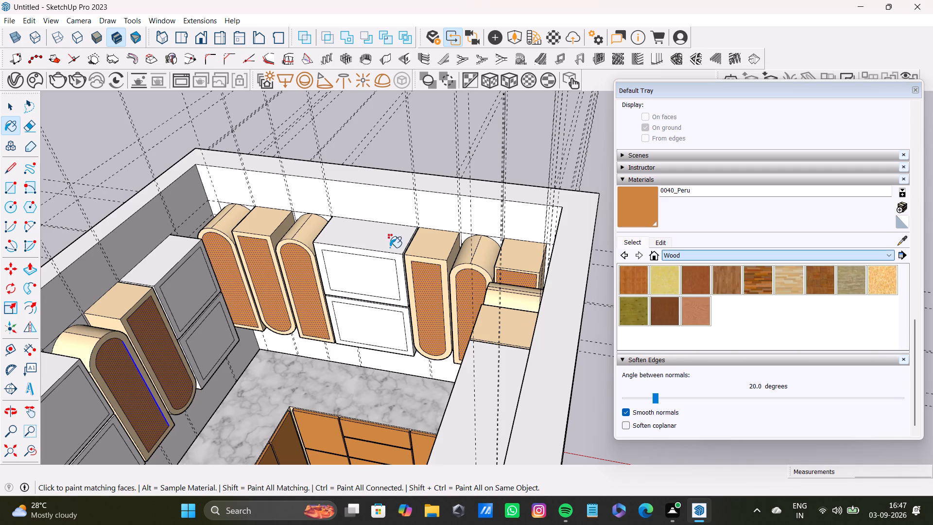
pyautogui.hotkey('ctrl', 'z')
# Select the top, both door frames, gap strip and one side's faces of the middle wall's wide stacked upper cabinet.
pyautogui.scroll(3, 390, 256)
pyautogui.press('space')
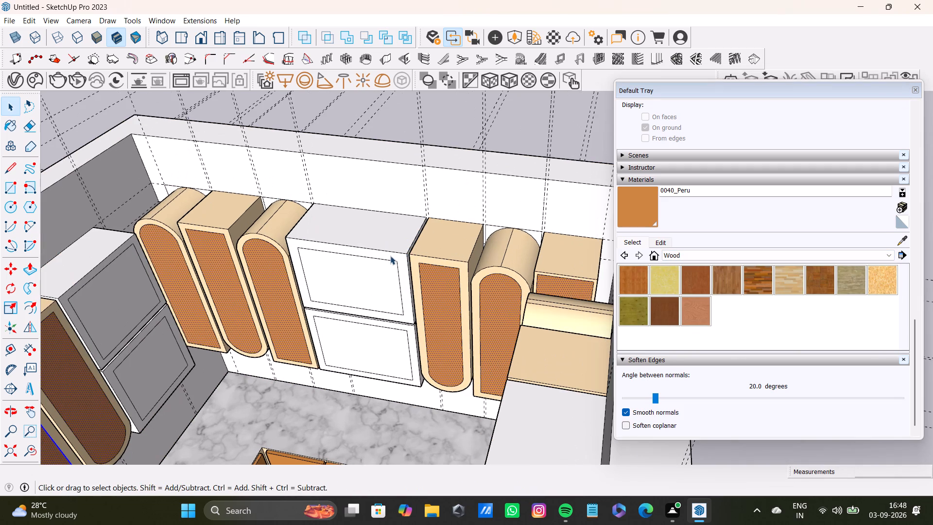
pyautogui.click(391, 239)
pyautogui.keyDown('shift'); pyautogui.click(401, 262); pyautogui.keyUp('shift')
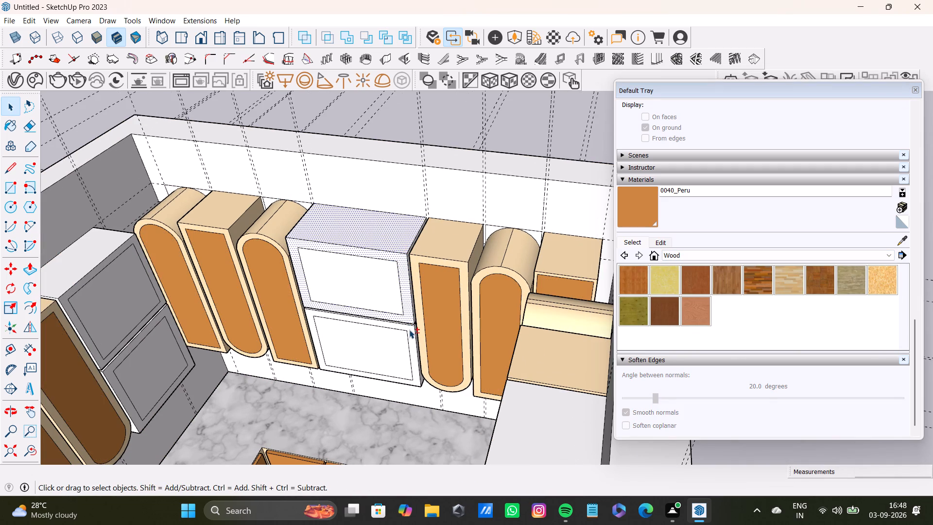
pyautogui.keyDown('shift'); pyautogui.scroll(14, 409, 330); pyautogui.keyUp('shift')
pyautogui.keyDown('shift'); pyautogui.click(421, 309); pyautogui.keyUp('shift')
pyautogui.keyDown('shift'); pyautogui.click(430, 323); pyautogui.keyUp('shift')
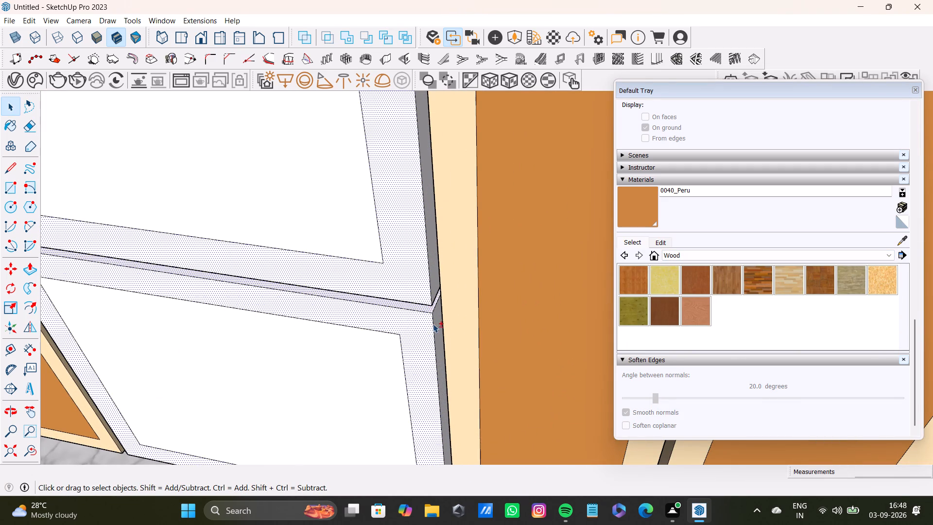
pyautogui.keyDown('shift'); pyautogui.click(435, 321); pyautogui.keyUp('shift')
pyautogui.keyDown('shift'); pyautogui.click(432, 250); pyautogui.keyUp('shift')
# Add the upper and lower side faces at the opposite end of the same wide cabinet to the selection.
pyautogui.keyDown('shift'); pyautogui.scroll(-9, 366, 312); pyautogui.keyUp('shift')
pyautogui.keyDown('shift'); pyautogui.moveTo(360, 315); pyautogui.dragTo(633, 317, button='middle'); pyautogui.keyUp('shift')
pyautogui.moveTo(453, 284); pyautogui.dragTo(666, 323, button='middle')
pyautogui.keyDown('shift'); pyautogui.scroll(2, 537, 231); pyautogui.keyUp('shift')
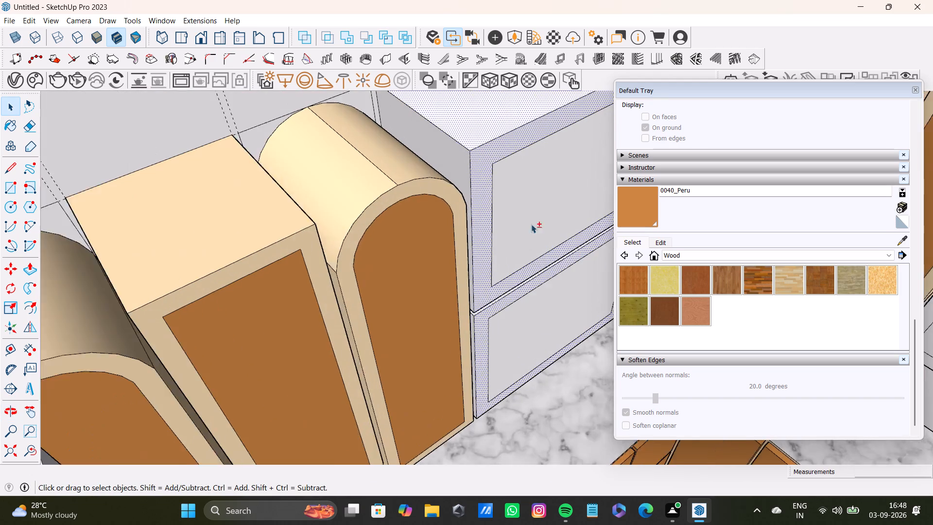
pyautogui.keyDown('shift'); pyautogui.scroll(1, 531, 224); pyautogui.keyUp('shift')
pyautogui.keyDown('shift'); pyautogui.click(453, 154); pyautogui.keyUp('shift')
pyautogui.keyDown('shift'); pyautogui.scroll(-3, 494, 299); pyautogui.keyUp('shift')
pyautogui.keyDown('shift'); pyautogui.moveTo(492, 308); pyautogui.dragTo(465, 258, button='middle'); pyautogui.keyUp('shift')
pyautogui.scroll(4, 459, 252)
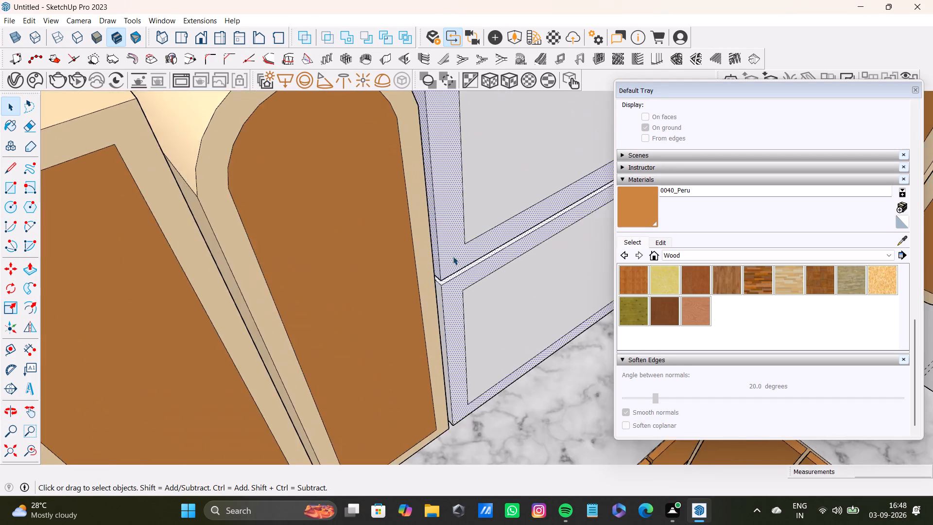
pyautogui.scroll(13, 453, 256)
pyautogui.moveTo(447, 295); pyautogui.dragTo(437, 191, button='middle')
pyautogui.keyDown('shift'); pyautogui.click(437, 263); pyautogui.keyUp('shift')
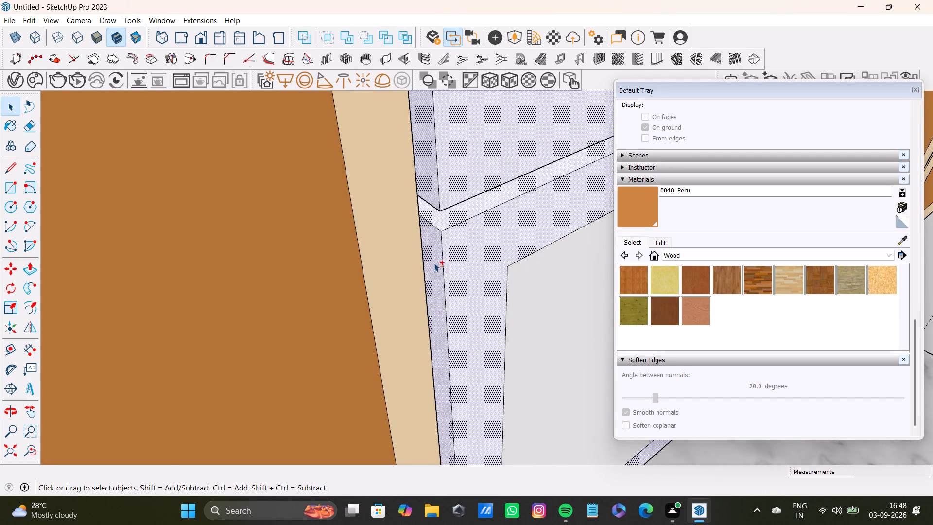
pyautogui.keyDown('shift'); pyautogui.scroll(-17, 430, 269); pyautogui.keyUp('shift')
# Add the top face and both door frames of the first wall's wide stacked cabinet nearest the corner to the selection.
pyautogui.keyDown('shift'); pyautogui.moveTo(475, 324); pyautogui.dragTo(555, 267, button='middle'); pyautogui.keyUp('shift')
pyautogui.moveTo(530, 286); pyautogui.dragTo(447, 345, button='middle')
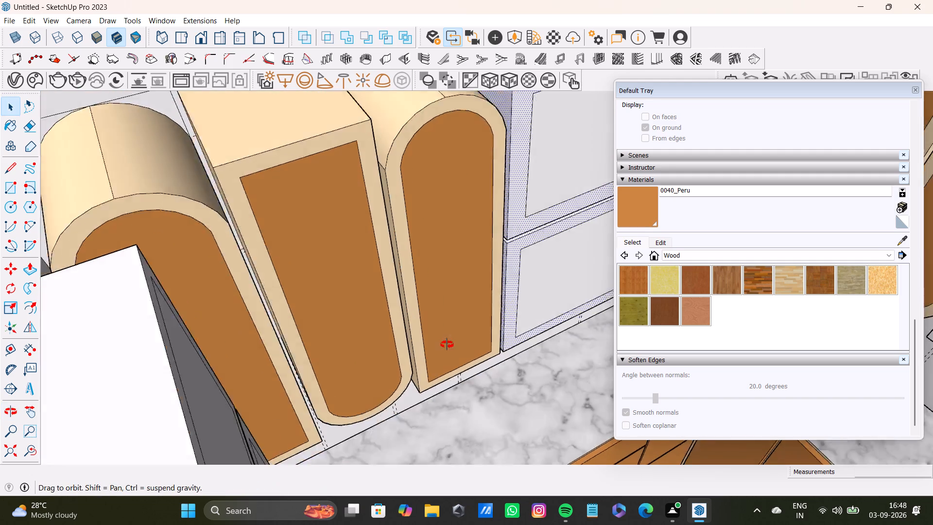
pyautogui.moveTo(447, 345); pyautogui.dragTo(327, 371, button='middle')
pyautogui.scroll(-1, 213, 269)
pyautogui.keyDown('shift'); pyautogui.moveTo(213, 269); pyautogui.dragTo(400, 274, button='middle'); pyautogui.keyUp('shift')
pyautogui.moveTo(417, 299); pyautogui.dragTo(242, 317, button='middle')
pyautogui.keyDown('shift'); pyautogui.moveTo(302, 222); pyautogui.dragTo(407, 293, button='middle'); pyautogui.keyUp('shift')
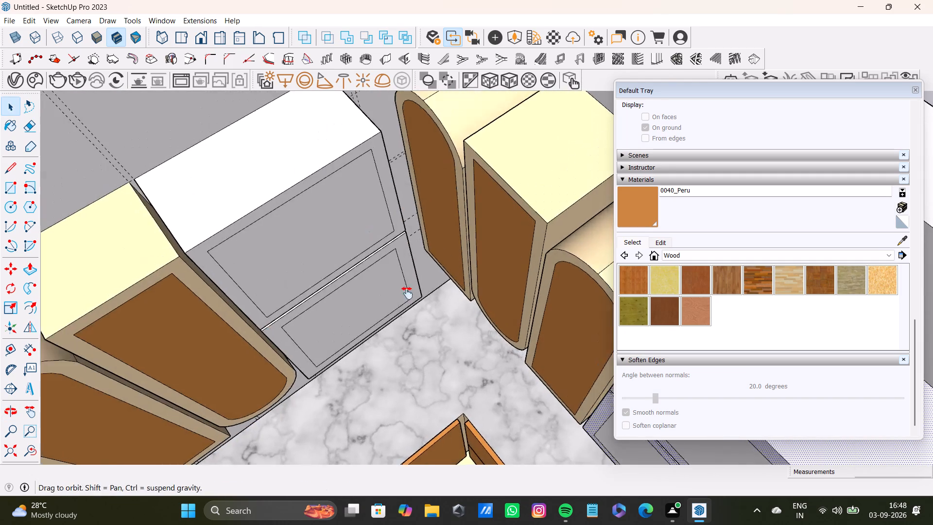
pyautogui.keyDown('shift'); pyautogui.moveTo(407, 293); pyautogui.dragTo(412, 297, button='middle'); pyautogui.keyUp('shift')
pyautogui.keyDown('shift'); pyautogui.click(355, 238); pyautogui.keyUp('shift')
pyautogui.keyDown('shift'); pyautogui.scroll(4, 307, 323); pyautogui.keyUp('shift')
pyautogui.keyDown('shift'); pyautogui.click(306, 325); pyautogui.keyUp('shift')
pyautogui.keyDown('shift'); pyautogui.moveTo(390, 353); pyautogui.dragTo(383, 300, button='middle'); pyautogui.keyUp('shift')
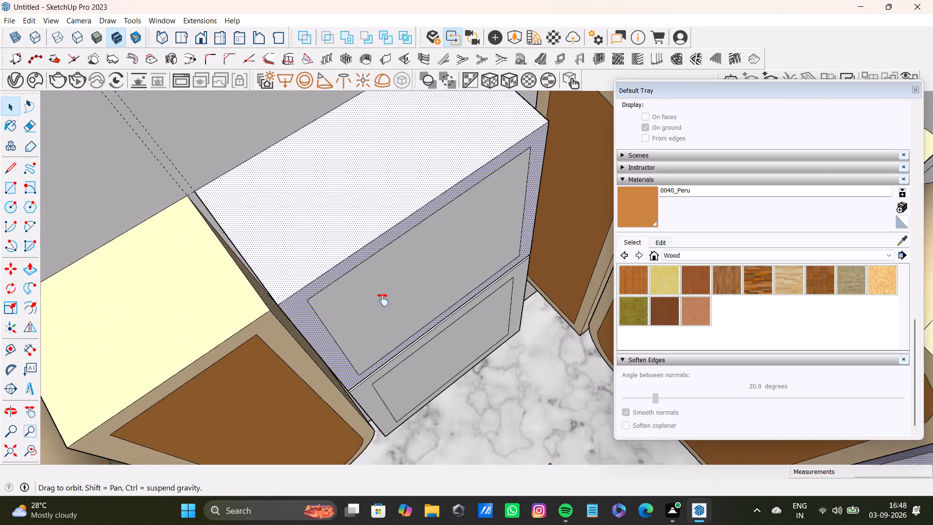
pyautogui.keyDown('shift'); pyautogui.moveTo(383, 300); pyautogui.dragTo(369, 212, button='middle'); pyautogui.keyUp('shift')
pyautogui.keyDown('shift'); pyautogui.scroll(6, 359, 272); pyautogui.keyUp('shift')
pyautogui.keyDown('shift'); pyautogui.click(343, 292); pyautogui.keyUp('shift')
# Add one end's upper and lower side faces and the gap strip of the first wall's corner-nearest wide cabinet to the selection.
pyautogui.keyDown('shift'); pyautogui.moveTo(369, 305); pyautogui.dragTo(459, 284, button='middle'); pyautogui.keyUp('shift')
pyautogui.keyDown('shift'); pyautogui.scroll(3, 410, 278); pyautogui.keyUp('shift')
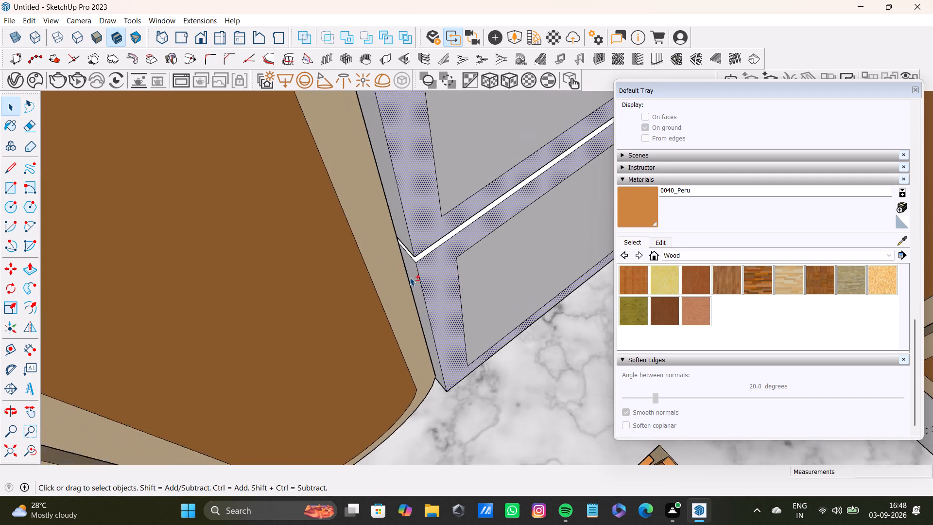
pyautogui.keyDown('shift'); pyautogui.scroll(1, 410, 277); pyautogui.keyUp('shift')
pyautogui.keyDown('shift'); pyautogui.click(413, 267); pyautogui.keyUp('shift')
pyautogui.keyDown('shift'); pyautogui.click(399, 223); pyautogui.keyUp('shift')
pyautogui.keyDown('shift'); pyautogui.scroll(-9, 466, 277); pyautogui.keyUp('shift')
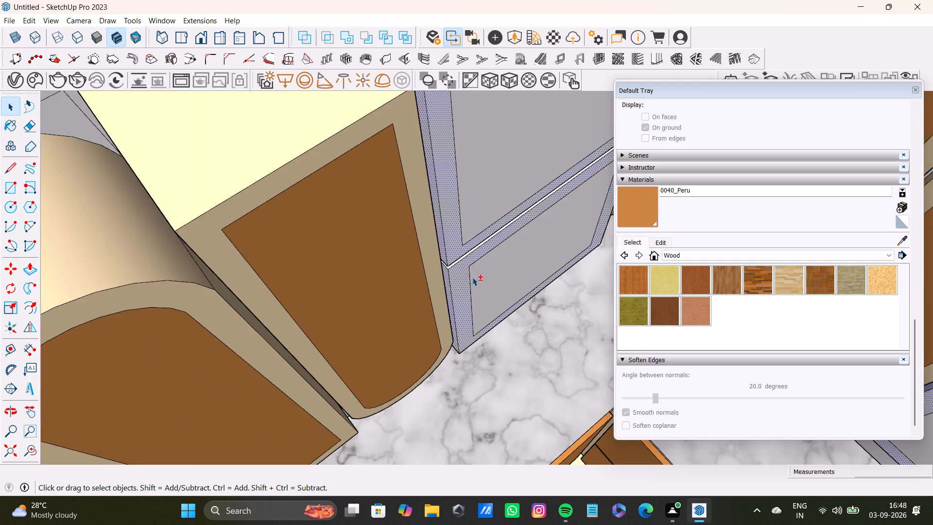
pyautogui.keyDown('shift'); pyautogui.scroll(-3, 472, 277); pyautogui.keyUp('shift')
pyautogui.keyDown('shift'); pyautogui.moveTo(507, 284); pyautogui.dragTo(473, 369, button='middle'); pyautogui.keyUp('shift')
pyautogui.moveTo(498, 347); pyautogui.dragTo(378, 355, button='middle')
pyautogui.scroll(10, 384, 329)
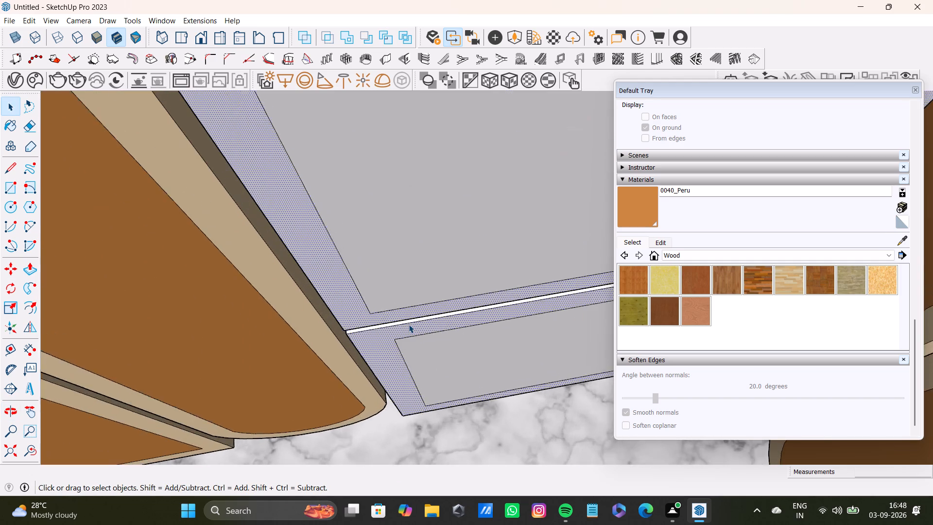
pyautogui.scroll(6, 409, 324)
pyautogui.moveTo(408, 323); pyautogui.dragTo(400, 248, button='middle')
pyautogui.keyDown('shift'); pyautogui.scroll(4, 390, 314); pyautogui.keyUp('shift')
pyautogui.keyDown('shift'); pyautogui.click(396, 316); pyautogui.keyUp('shift')
pyautogui.keyDown('shift'); pyautogui.scroll(-3, 396, 316); pyautogui.keyUp('shift')
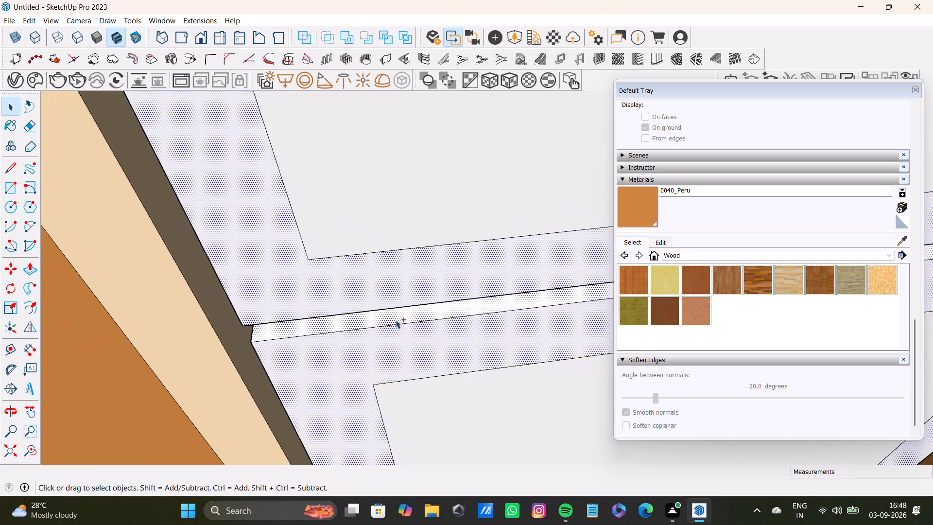
# Add the upper and lower side faces at the opposite end of the same wide cabinet to the selection.
pyautogui.keyDown('shift'); pyautogui.scroll(-20, 396, 320); pyautogui.keyUp('shift')
pyautogui.keyDown('shift'); pyautogui.scroll(-2, 396, 320); pyautogui.keyUp('shift')
pyautogui.keyDown('shift'); pyautogui.moveTo(462, 320); pyautogui.dragTo(454, 376, button='middle'); pyautogui.keyUp('shift')
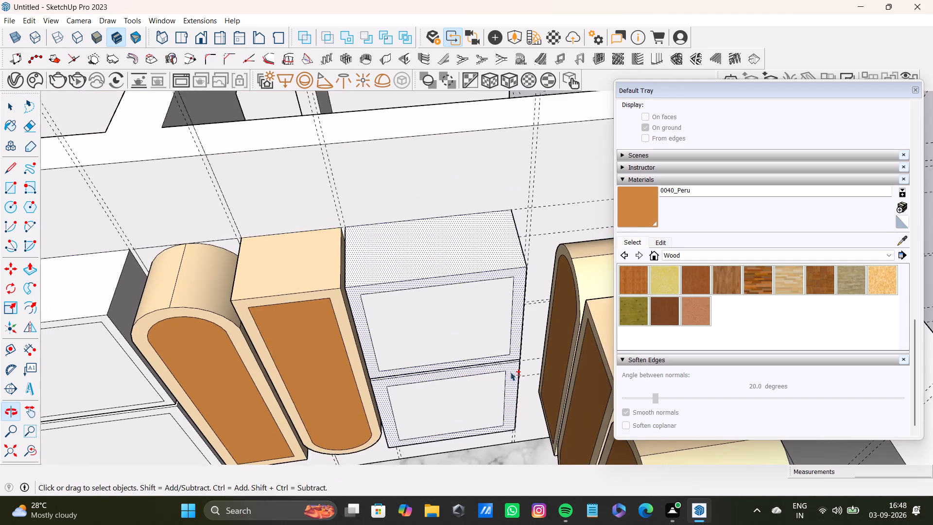
pyautogui.moveTo(510, 372); pyautogui.dragTo(359, 400, button='middle')
pyautogui.keyDown('shift'); pyautogui.scroll(3, 461, 326); pyautogui.keyUp('shift')
pyautogui.keyDown('shift'); pyautogui.click(517, 283); pyautogui.keyUp('shift')
pyautogui.keyDown('shift'); pyautogui.scroll(7, 505, 355); pyautogui.keyUp('shift')
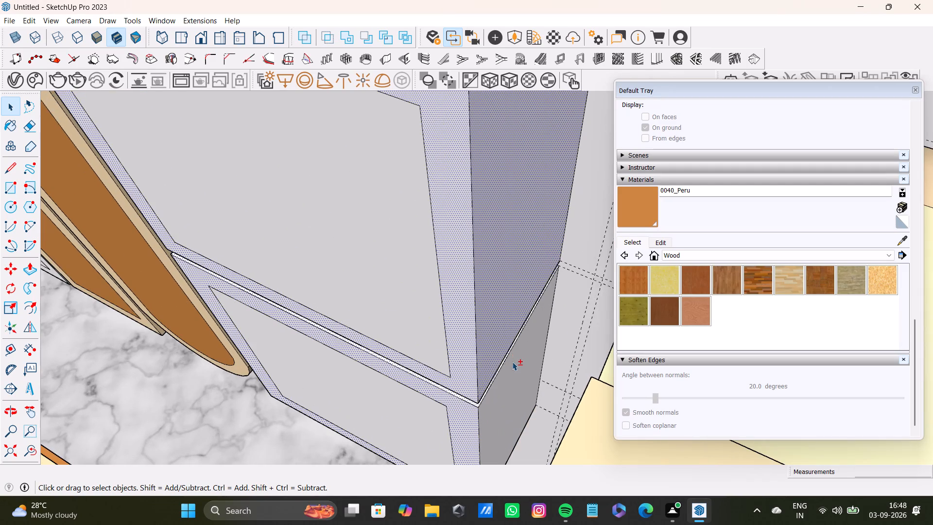
pyautogui.keyDown('shift'); pyautogui.click(512, 362); pyautogui.keyUp('shift')
pyautogui.keyDown('shift'); pyautogui.scroll(8, 505, 378); pyautogui.keyUp('shift')
pyautogui.keyDown('shift'); pyautogui.scroll(-15, 446, 388); pyautogui.keyUp('shift')
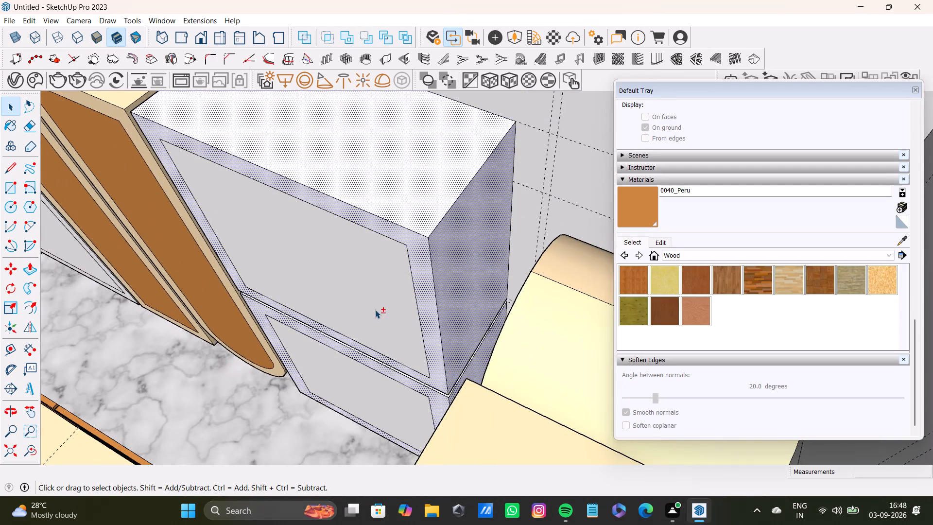
# Add the top face, upper door frame and upper side face of the first wall's other wide stacked cabinet to the selection.
pyautogui.keyDown('shift'); pyautogui.moveTo(375, 310); pyautogui.dragTo(661, 401, button='middle'); pyautogui.keyUp('shift')
pyautogui.keyDown('shift'); pyautogui.scroll(-4, 311, 254); pyautogui.keyUp('shift')
pyautogui.keyDown('shift'); pyautogui.moveTo(247, 212); pyautogui.dragTo(519, 314, button='middle'); pyautogui.keyUp('shift')
pyautogui.keyDown('shift'); pyautogui.scroll(8, 438, 254); pyautogui.keyUp('shift')
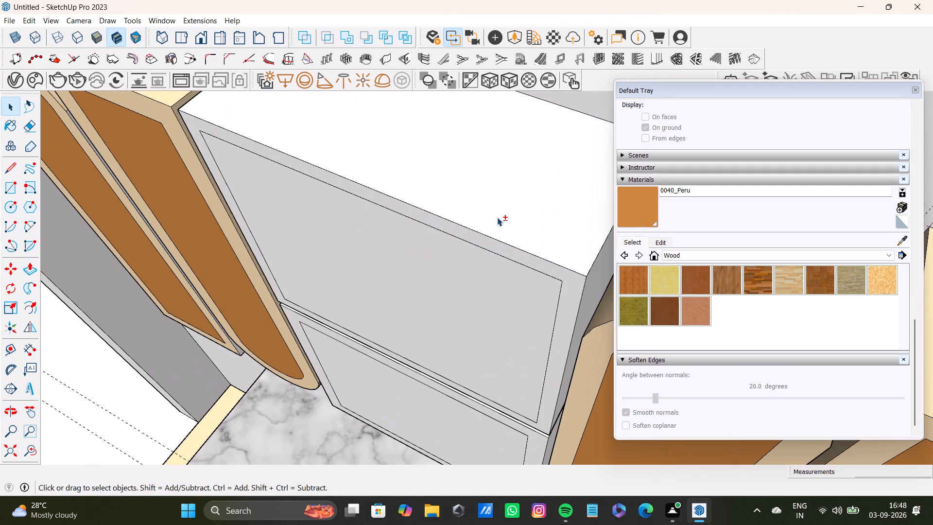
pyautogui.keyDown('shift'); pyautogui.click(499, 214); pyautogui.keyUp('shift')
pyautogui.keyDown('shift'); pyautogui.click(504, 247); pyautogui.keyUp('shift')
pyautogui.keyDown('shift'); pyautogui.click(595, 283); pyautogui.keyUp('shift')
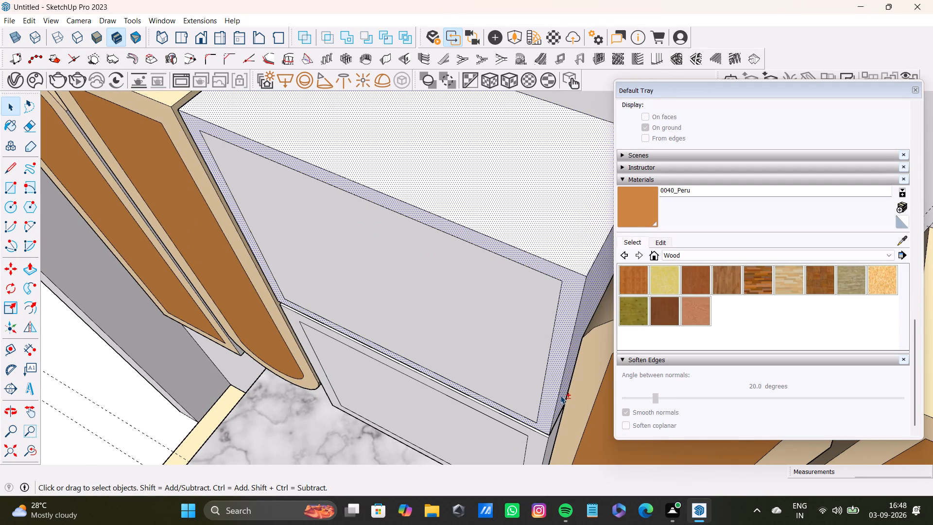
# Add the gap strip, lower door frame and lower side face of that same wide cabinet to the selection.
pyautogui.keyDown('shift'); pyautogui.scroll(-3, 558, 397); pyautogui.keyUp('shift')
pyautogui.keyDown('shift'); pyautogui.moveTo(539, 409); pyautogui.dragTo(536, 285, button='middle'); pyautogui.keyUp('shift')
pyautogui.keyDown('shift'); pyautogui.scroll(12, 519, 309); pyautogui.keyUp('shift')
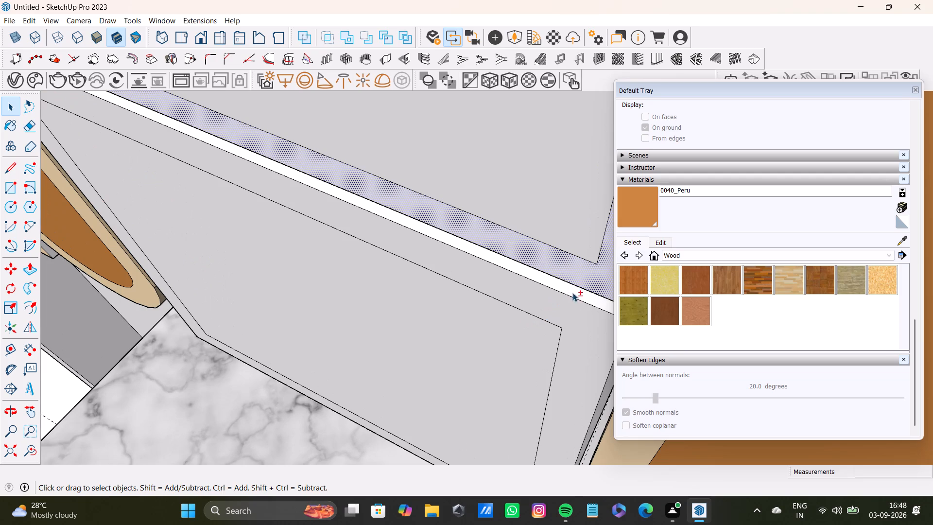
pyautogui.keyDown('shift'); pyautogui.click(572, 292); pyautogui.keyUp('shift')
pyautogui.keyDown('shift'); pyautogui.click(569, 307); pyautogui.keyUp('shift')
pyautogui.keyDown('shift'); pyautogui.moveTo(585, 302); pyautogui.dragTo(445, 168, button='middle'); pyautogui.keyUp('shift')
pyautogui.keyDown('shift'); pyautogui.scroll(3, 443, 173); pyautogui.keyUp('shift')
pyautogui.keyDown('shift'); pyautogui.click(513, 209); pyautogui.keyUp('shift')
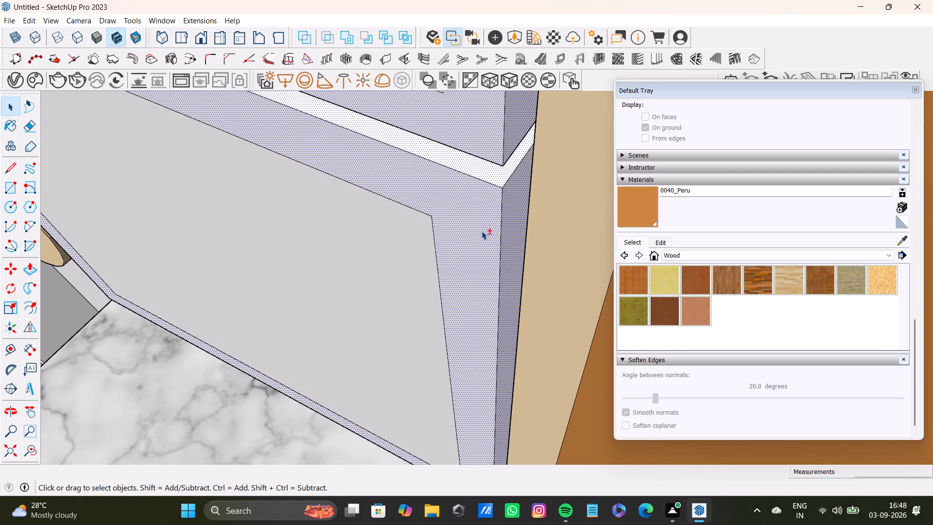
# Add the upper and lower side faces at this wide cabinet's opposite end to the selection.
pyautogui.keyDown('shift'); pyautogui.scroll(-13, 481, 232); pyautogui.keyUp('shift')
pyautogui.keyDown('shift'); pyautogui.moveTo(266, 216); pyautogui.dragTo(498, 292, button='middle'); pyautogui.keyUp('shift')
pyautogui.moveTo(486, 260); pyautogui.dragTo(671, 276, button='middle')
pyautogui.scroll(3, 522, 231)
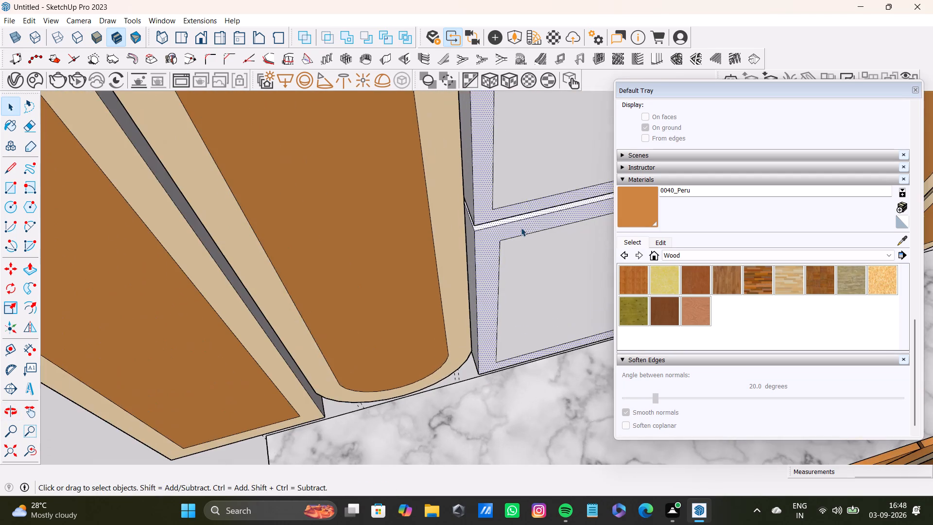
pyautogui.keyDown('shift'); pyautogui.moveTo(496, 157); pyautogui.dragTo(470, 262, button='middle'); pyautogui.keyUp('shift')
pyautogui.keyDown('shift'); pyautogui.scroll(6, 446, 242); pyautogui.keyUp('shift')
pyautogui.keyDown('shift'); pyautogui.click(431, 195); pyautogui.keyUp('shift')
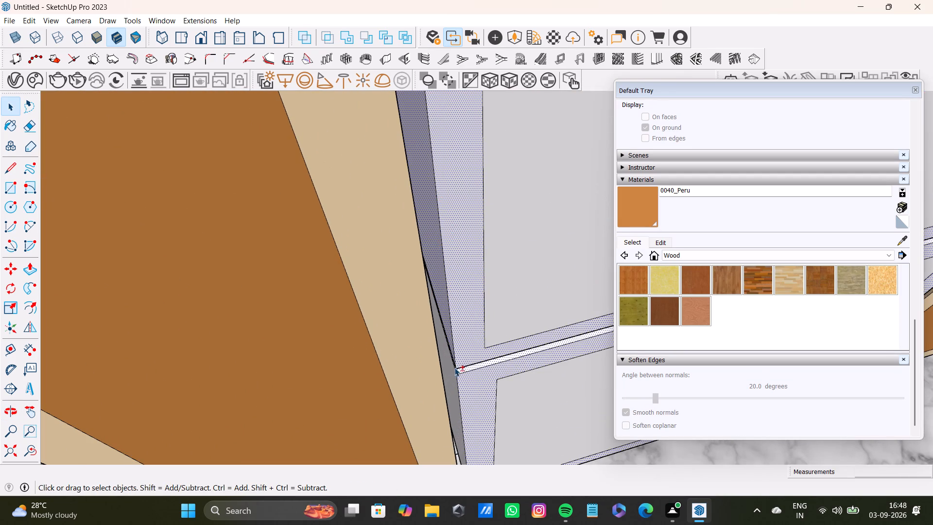
pyautogui.keyDown('shift'); pyautogui.click(451, 372); pyautogui.keyUp('shift')
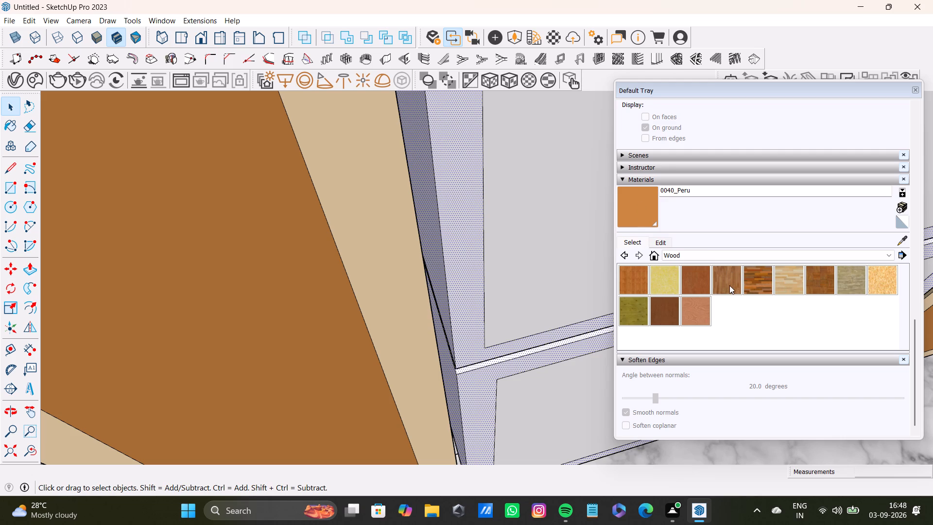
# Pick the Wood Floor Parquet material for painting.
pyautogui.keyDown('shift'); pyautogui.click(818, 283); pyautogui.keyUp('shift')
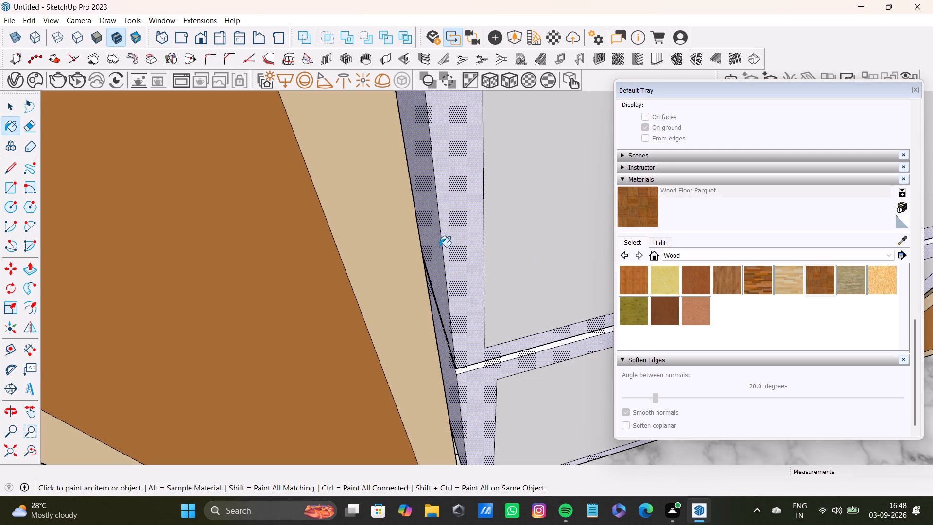
# Sample Wood Cherry Original from the other kitchen and paint all the selected faces of the wide stacked cabinets with it.
pyautogui.scroll(-9, 374, 265)
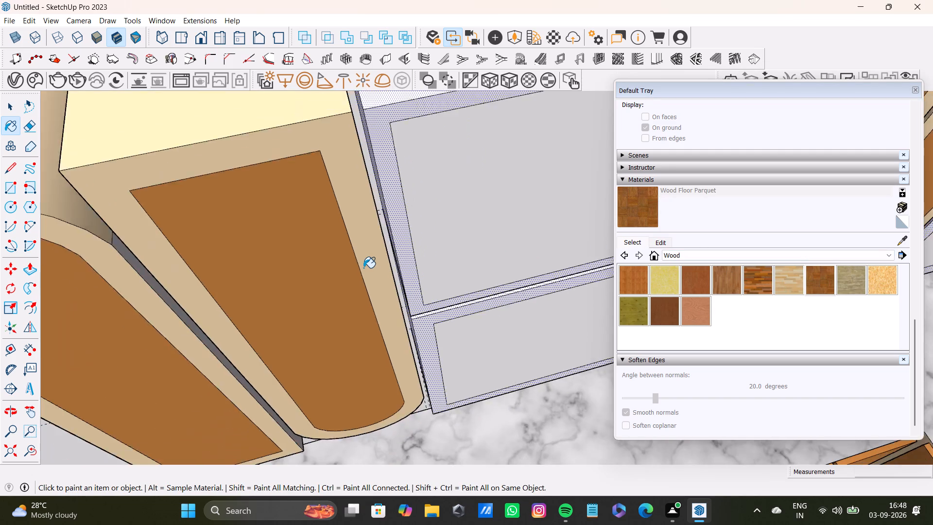
pyautogui.scroll(-20, 363, 268)
pyautogui.scroll(-4, 363, 268)
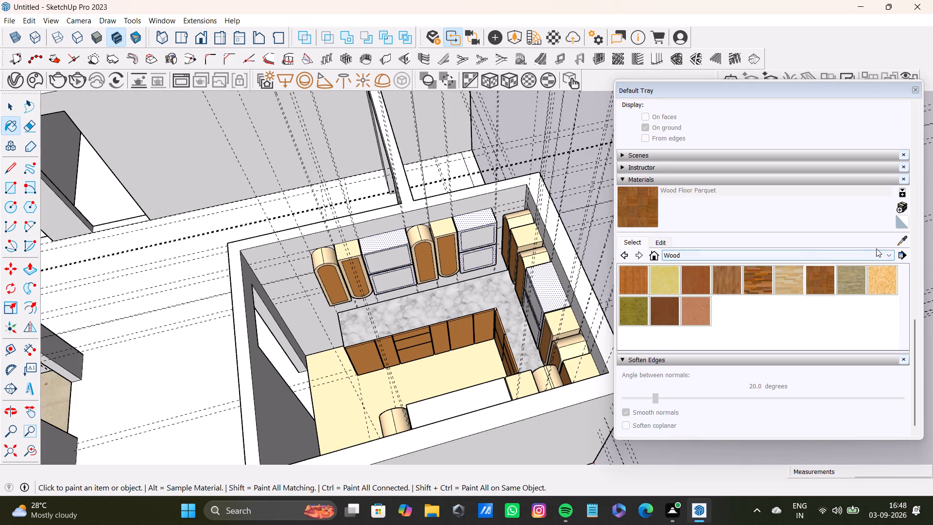
pyautogui.click(902, 239)
pyautogui.keyDown('shift'); pyautogui.moveTo(160, 358); pyautogui.dragTo(499, 315, button='middle'); pyautogui.keyUp('shift')
pyautogui.keyDown('shift'); pyautogui.scroll(3, 288, 269); pyautogui.keyUp('shift')
pyautogui.keyDown('shift'); pyautogui.click(358, 216); pyautogui.keyUp('shift')
pyautogui.keyDown('shift'); pyautogui.moveTo(484, 244); pyautogui.dragTo(183, 315, button='middle'); pyautogui.keyUp('shift')
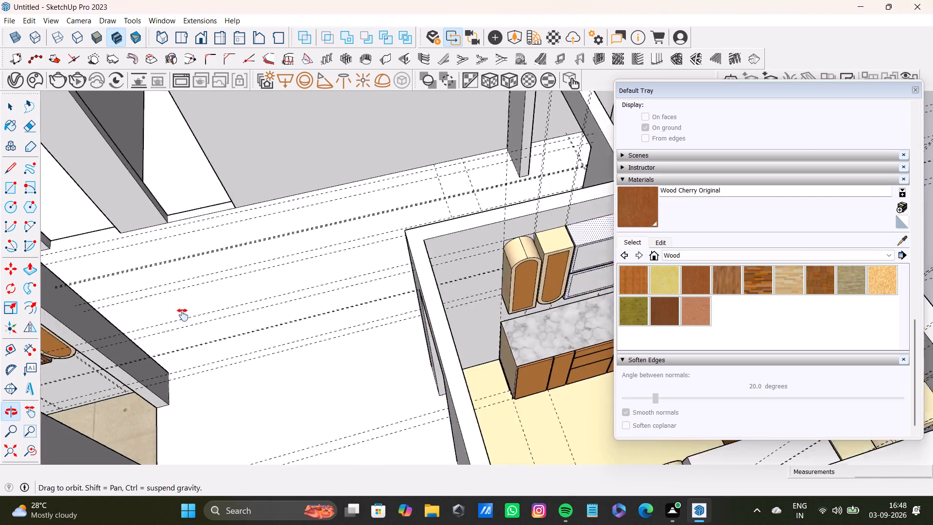
pyautogui.keyDown('shift'); pyautogui.moveTo(183, 315); pyautogui.dragTo(158, 333, button='middle'); pyautogui.keyUp('shift')
pyautogui.scroll(7, 476, 295)
pyautogui.click(639, 202)
pyautogui.click(487, 294)
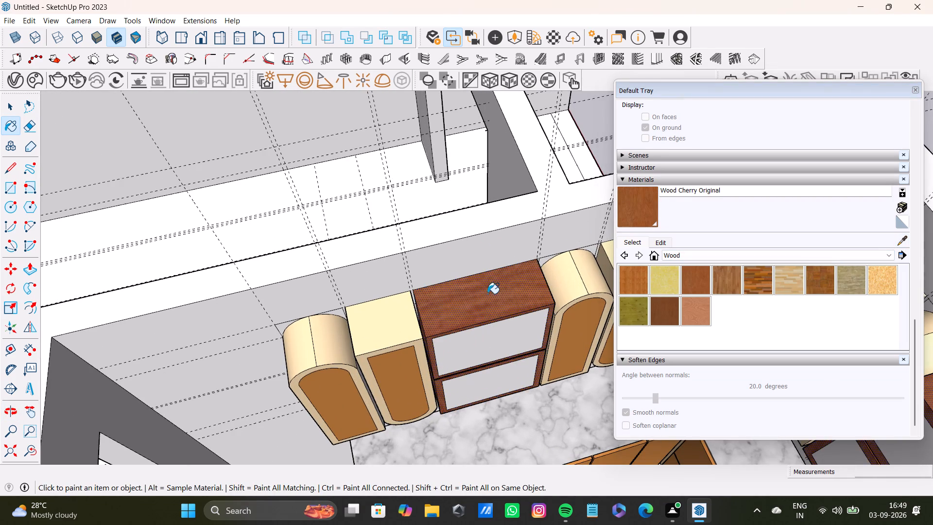
# Open the Glass and Mirrors material collection.
pyautogui.scroll(-4, 511, 308)
pyautogui.moveTo(533, 314); pyautogui.dragTo(283, 260, button='middle')
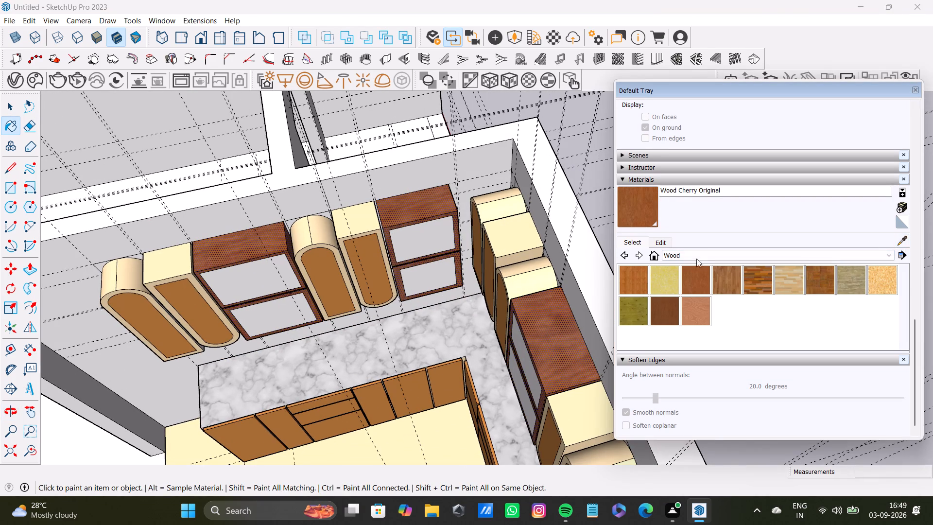
pyautogui.click(710, 257)
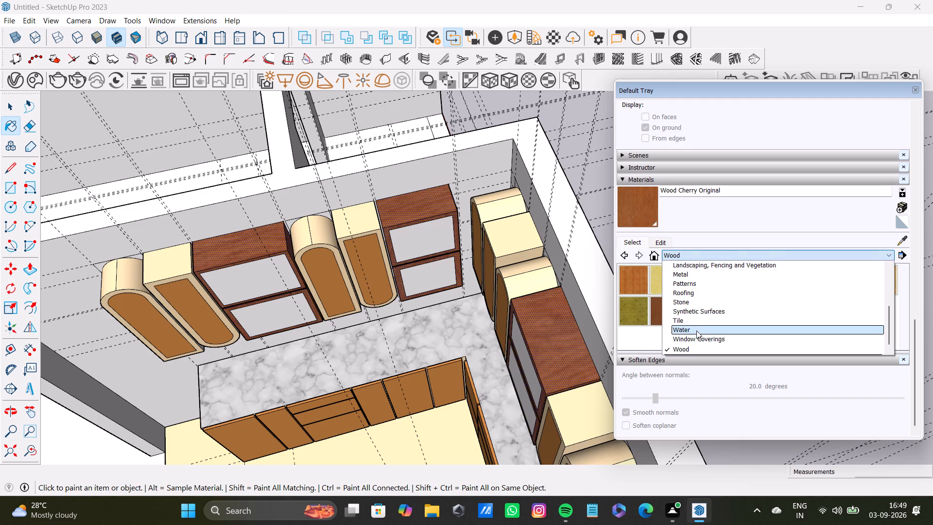
pyautogui.scroll(1, 696, 326)
pyautogui.click(692, 284)
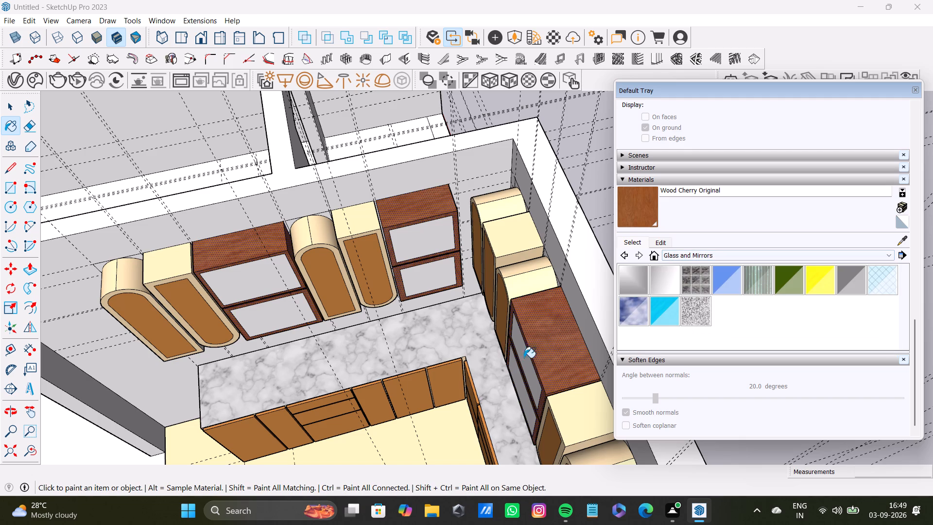
pyautogui.press('space')
pyautogui.scroll(3, 265, 312)
pyautogui.scroll(-4, 273, 301)
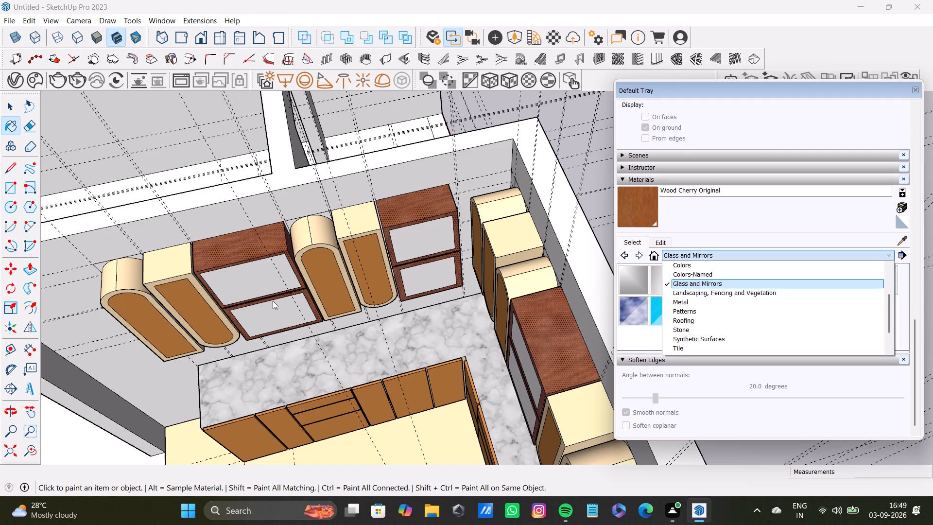
pyautogui.scroll(-2, 273, 301)
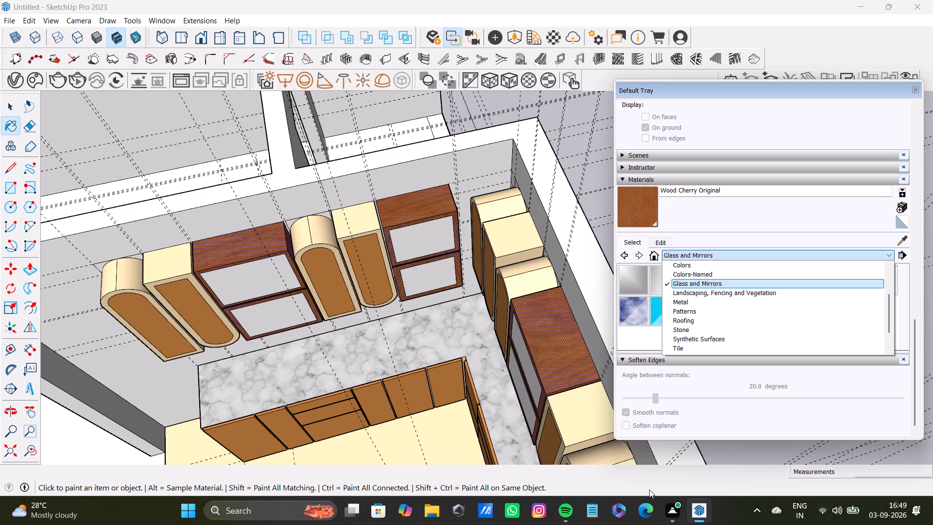
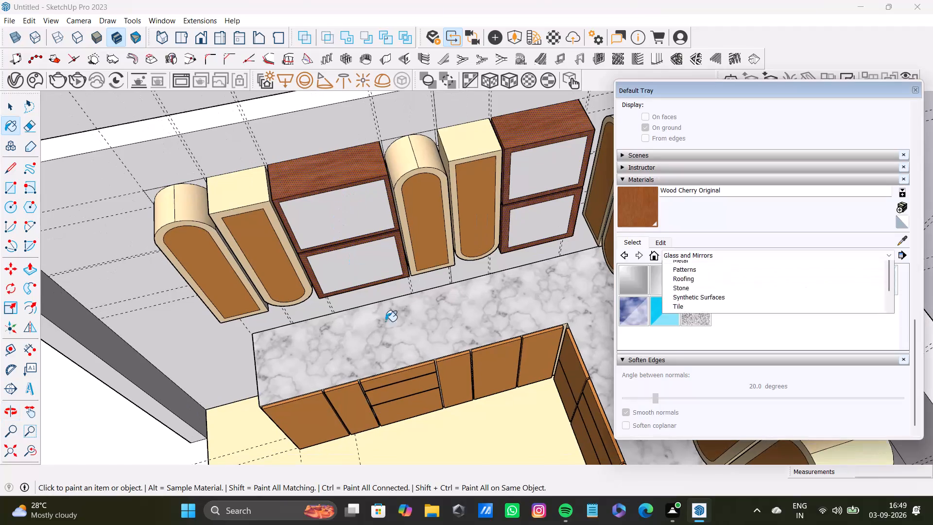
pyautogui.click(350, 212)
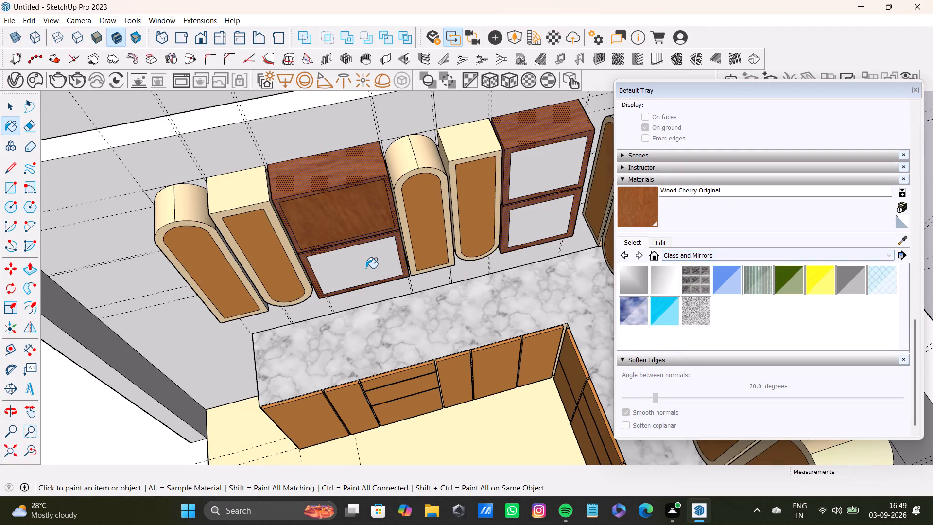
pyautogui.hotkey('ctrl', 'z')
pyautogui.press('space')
# Paint the six front panels of the three cherry-wood wall cabinets with Translucent Glass Gray.
pyautogui.doubleClick(110, 437)
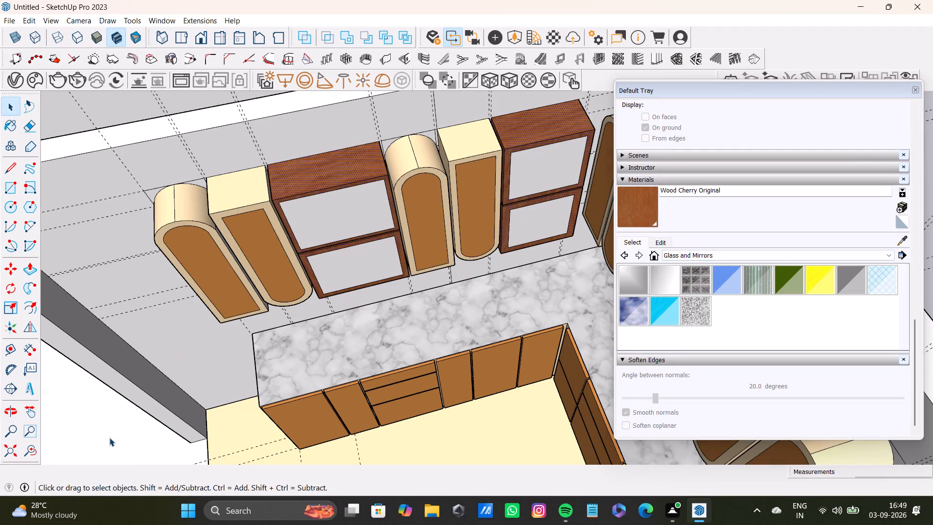
pyautogui.click(319, 224)
pyautogui.click(355, 268)
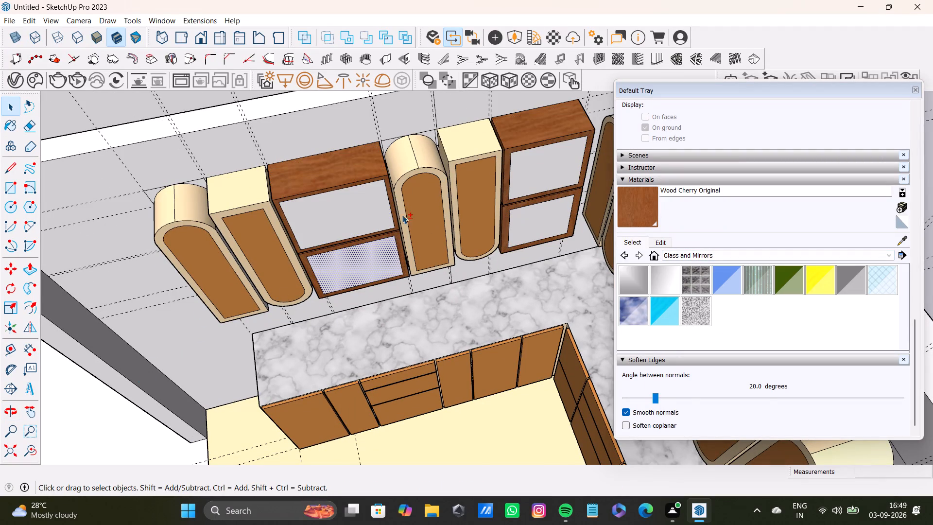
pyautogui.keyDown('shift'); pyautogui.click(361, 210); pyautogui.keyUp('shift')
pyautogui.keyDown('shift'); pyautogui.click(545, 174); pyautogui.keyUp('shift')
pyautogui.keyDown('shift'); pyautogui.click(544, 214); pyautogui.keyUp('shift')
pyautogui.keyDown('shift'); pyautogui.moveTo(551, 194); pyautogui.dragTo(316, 187, button='middle'); pyautogui.keyUp('shift')
pyautogui.moveTo(379, 315); pyautogui.dragTo(558, 221, button='middle')
pyautogui.keyDown('shift'); pyautogui.click(490, 259); pyautogui.keyUp('shift')
pyautogui.keyDown('shift'); pyautogui.click(487, 334); pyautogui.keyUp('shift')
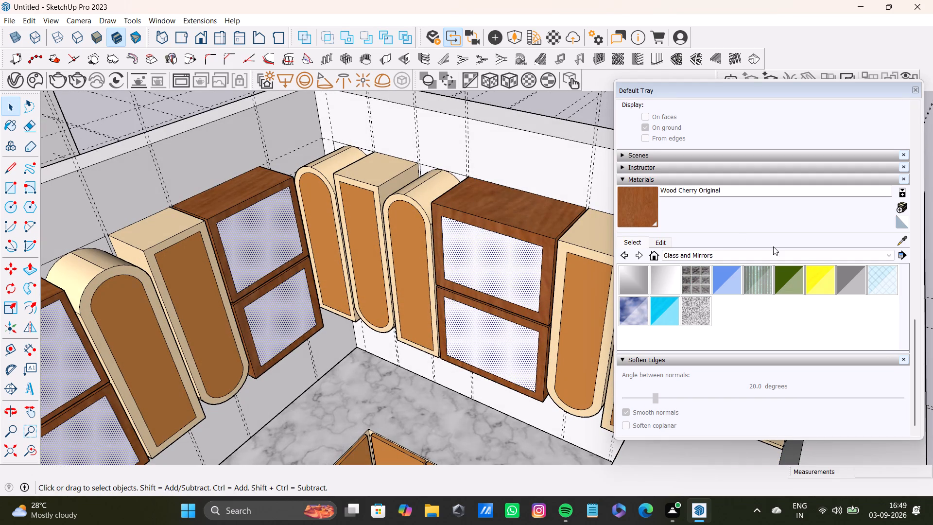
pyautogui.keyDown('shift'); pyautogui.click(863, 276); pyautogui.keyUp('shift')
pyautogui.keyDown('shift'); pyautogui.click(526, 257); pyautogui.keyUp('shift')
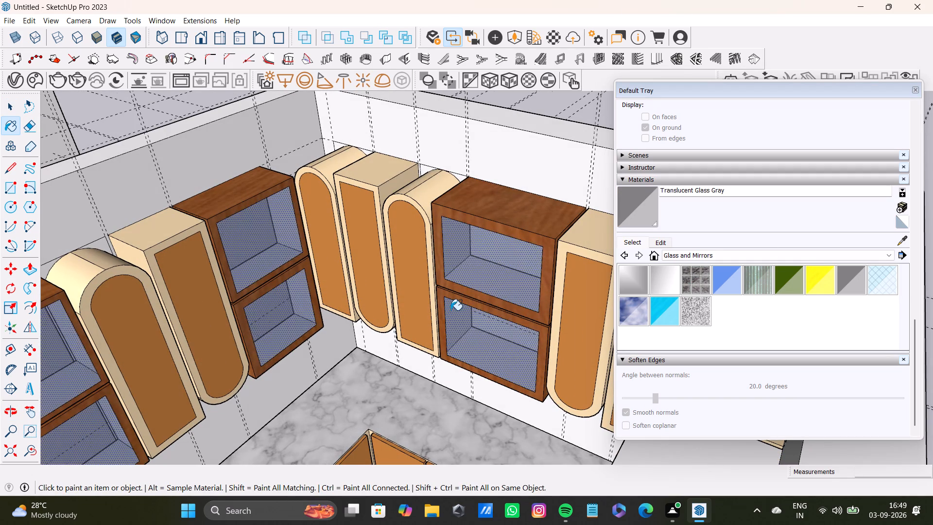
# Sample the Wood Cherry Original material from a finished wall cabinet near the unpainted one.
pyautogui.keyDown('shift'); pyautogui.scroll(-9, 449, 313); pyautogui.keyUp('shift')
pyautogui.keyDown('shift'); pyautogui.moveTo(445, 322); pyautogui.dragTo(478, 194, button='middle'); pyautogui.keyUp('shift')
pyautogui.moveTo(436, 239); pyautogui.dragTo(655, 269, button='middle')
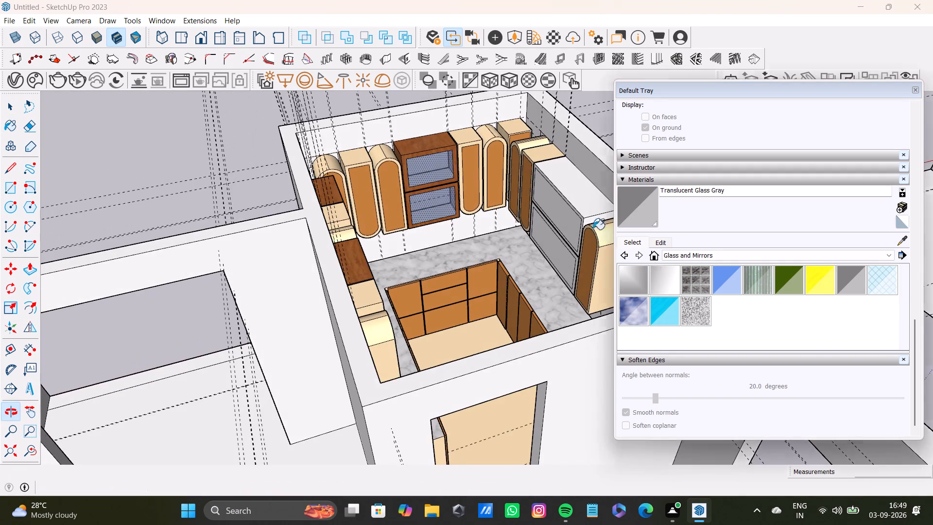
pyautogui.keyDown('shift'); pyautogui.scroll(4, 422, 163); pyautogui.keyUp('shift')
pyautogui.keyDown('shift'); pyautogui.moveTo(470, 173); pyautogui.dragTo(210, 186, button='middle'); pyautogui.keyUp('shift')
pyautogui.moveTo(224, 248); pyautogui.dragTo(371, 191, button='middle')
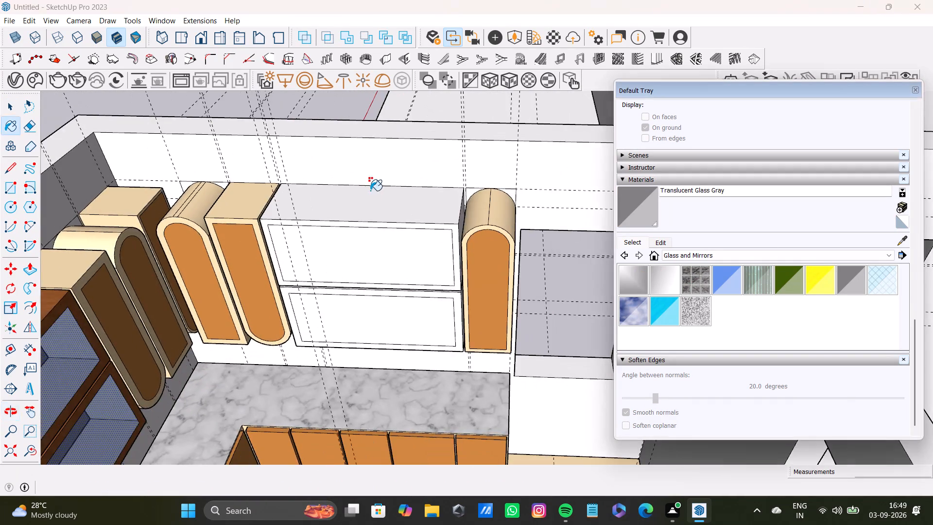
pyautogui.scroll(4, 368, 196)
pyautogui.press('space')
pyautogui.click(903, 236)
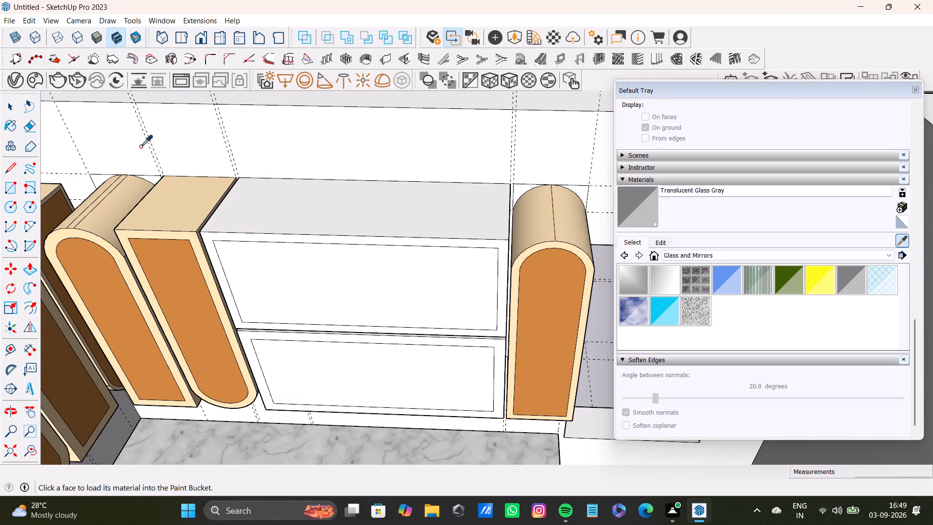
pyautogui.scroll(-4, 140, 147)
pyautogui.keyDown('shift'); pyautogui.moveTo(49, 181); pyautogui.dragTo(317, 212, button='middle'); pyautogui.keyUp('shift')
pyautogui.keyDown('shift'); pyautogui.click(255, 360); pyautogui.keyUp('shift')
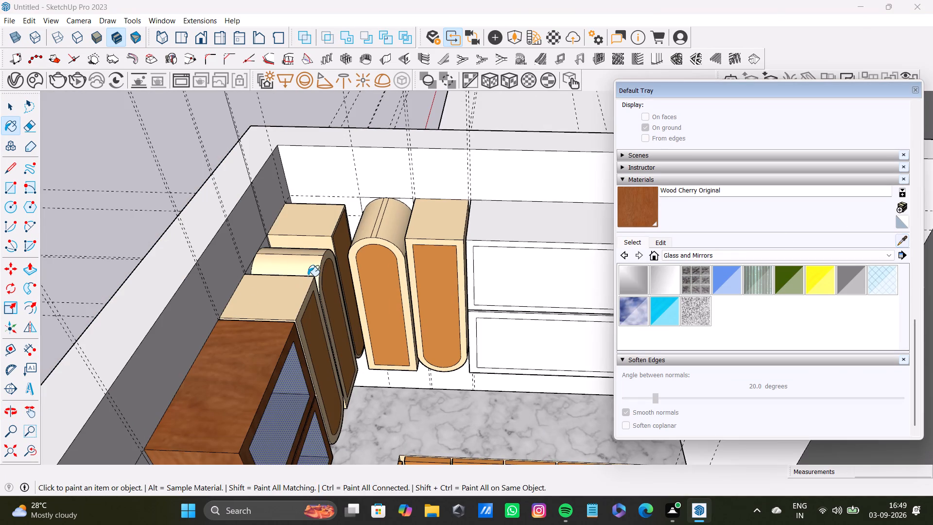
# Paint the unpainted wall cabinet's top, side, door frames and the gap between its doors with Wood Cherry Original.
pyautogui.keyDown('shift'); pyautogui.moveTo(423, 231); pyautogui.dragTo(283, 275, button='middle'); pyautogui.keyUp('shift')
pyautogui.scroll(4, 399, 269)
pyautogui.press('space')
pyautogui.click(414, 259)
pyautogui.keyDown('shift'); pyautogui.scroll(3, 305, 287); pyautogui.keyUp('shift')
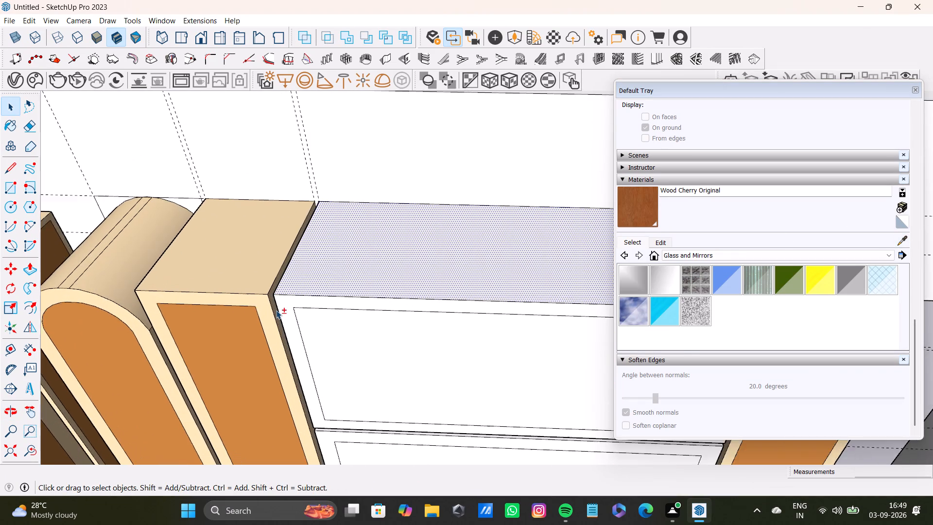
pyautogui.keyDown('shift'); pyautogui.scroll(4, 276, 310); pyautogui.keyUp('shift')
pyautogui.keyDown('shift'); pyautogui.click(292, 302); pyautogui.keyUp('shift')
pyautogui.keyDown('shift'); pyautogui.scroll(-4, 303, 325); pyautogui.keyUp('shift')
pyautogui.keyDown('shift'); pyautogui.moveTo(285, 262); pyautogui.dragTo(269, 189, button='middle'); pyautogui.keyUp('shift')
pyautogui.keyDown('shift'); pyautogui.scroll(1, 282, 237); pyautogui.keyUp('shift')
pyautogui.keyDown('shift'); pyautogui.moveTo(362, 327); pyautogui.dragTo(314, 171, button='middle'); pyautogui.keyUp('shift')
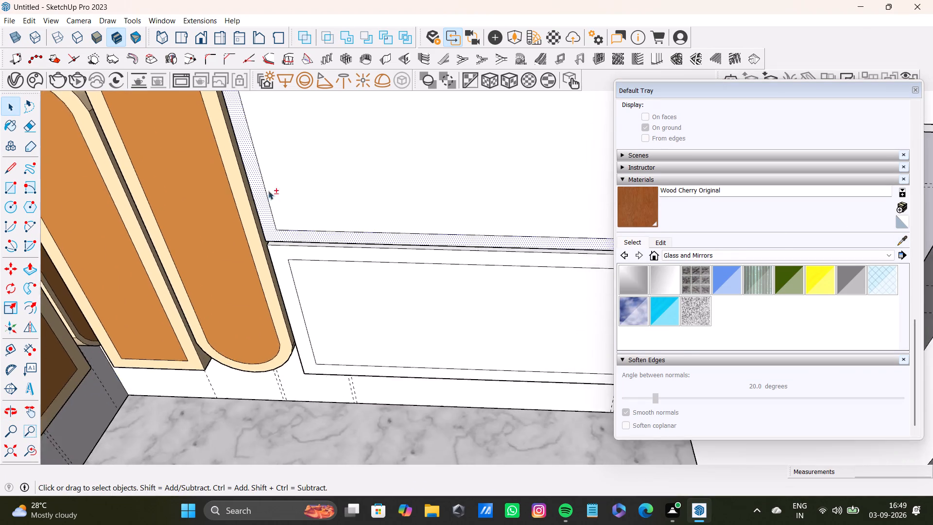
pyautogui.keyDown('shift'); pyautogui.scroll(18, 259, 203); pyautogui.keyUp('shift')
pyautogui.keyDown('shift'); pyautogui.click(306, 237); pyautogui.keyUp('shift')
pyautogui.keyDown('shift'); pyautogui.click(312, 268); pyautogui.keyUp('shift')
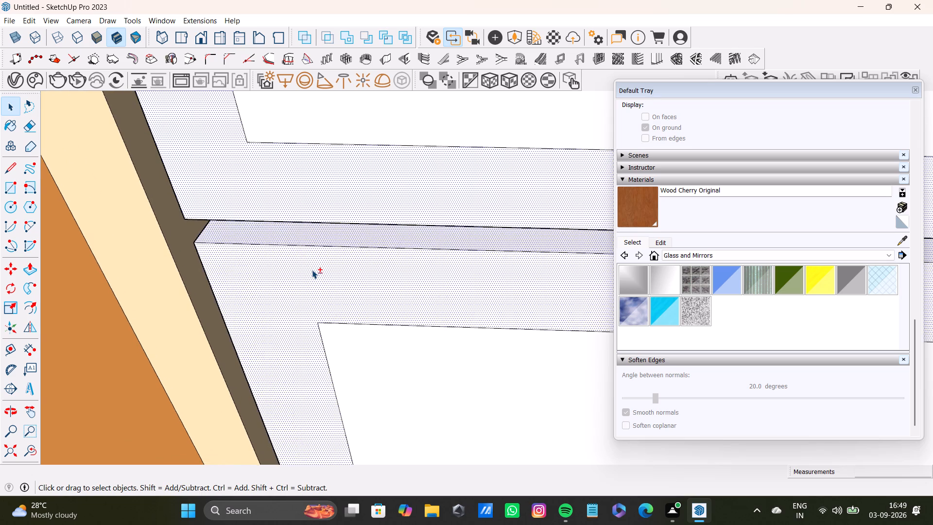
pyautogui.keyDown('shift'); pyautogui.scroll(-20, 312, 270); pyautogui.keyUp('shift')
pyautogui.keyDown('shift'); pyautogui.scroll(-5, 312, 270); pyautogui.keyUp('shift')
pyautogui.keyDown('shift'); pyautogui.moveTo(363, 265); pyautogui.dragTo(289, 274, button='middle'); pyautogui.keyUp('shift')
pyautogui.keyDown('shift'); pyautogui.scroll(6, 415, 194); pyautogui.keyUp('shift')
pyautogui.moveTo(462, 203); pyautogui.dragTo(385, 229, button='middle')
pyautogui.keyDown('shift'); pyautogui.scroll(4, 470, 211); pyautogui.keyUp('shift')
pyautogui.keyDown('shift'); pyautogui.click(478, 200); pyautogui.keyUp('shift')
pyautogui.keyDown('shift'); pyautogui.scroll(-3, 469, 263); pyautogui.keyUp('shift')
pyautogui.keyDown('shift'); pyautogui.moveTo(467, 268); pyautogui.dragTo(444, 174, button='middle'); pyautogui.keyUp('shift')
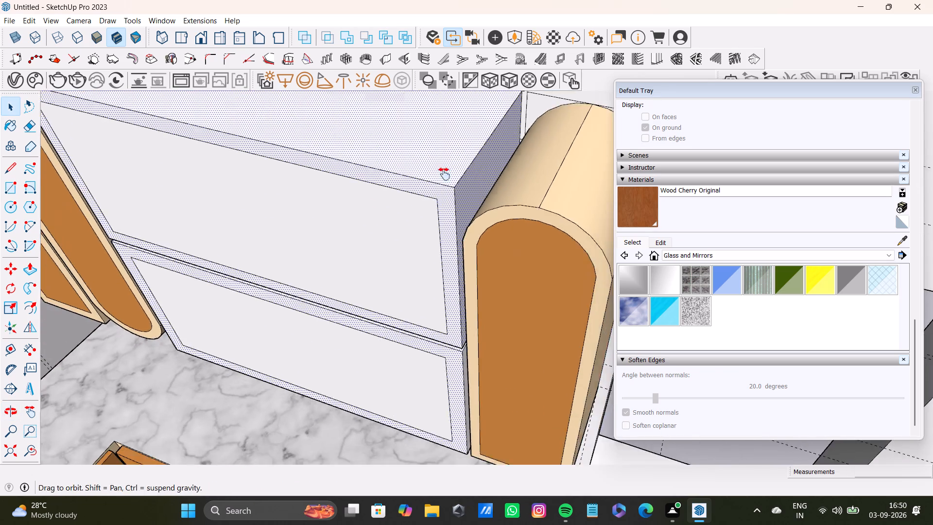
pyautogui.keyDown('shift'); pyautogui.moveTo(444, 174); pyautogui.dragTo(436, 113, button='middle'); pyautogui.keyUp('shift')
pyautogui.keyDown('shift'); pyautogui.scroll(13, 436, 118); pyautogui.keyUp('shift')
pyautogui.keyDown('shift'); pyautogui.click(456, 302); pyautogui.keyUp('shift')
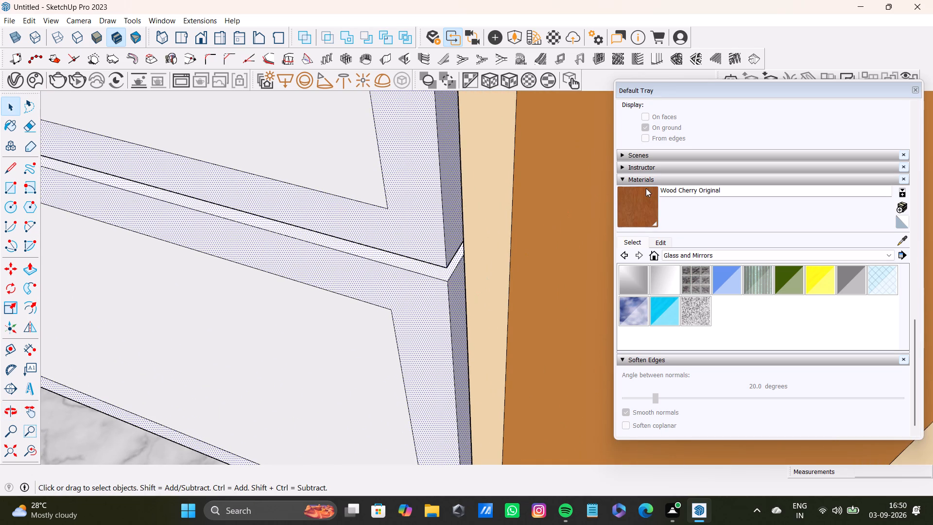
pyautogui.keyDown('shift'); pyautogui.click(643, 200); pyautogui.keyUp('shift')
pyautogui.keyDown('shift'); pyautogui.click(409, 183); pyautogui.keyUp('shift')
pyautogui.press('space')
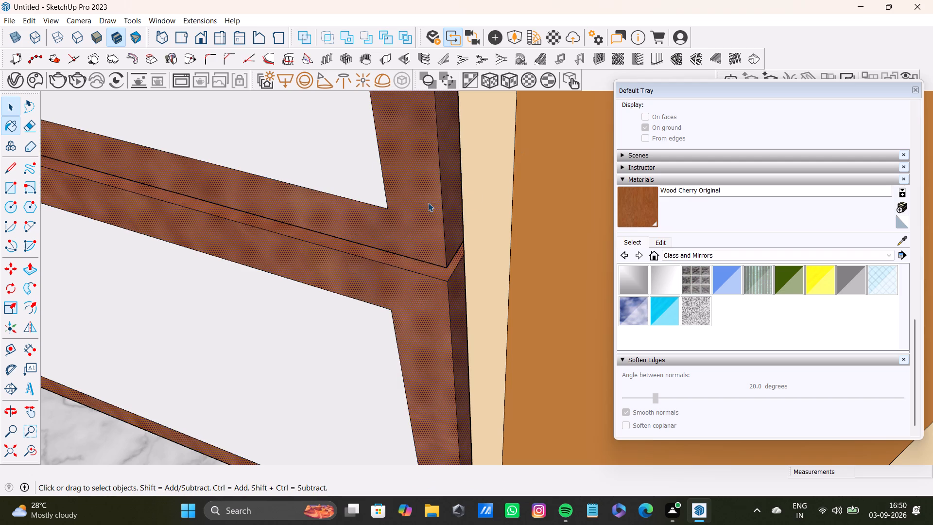
# Paint the same cabinet's upper and lower door panels with Translucent Glass Gray.
pyautogui.click(363, 154)
pyautogui.keyDown('shift'); pyautogui.click(353, 319); pyautogui.keyUp('shift')
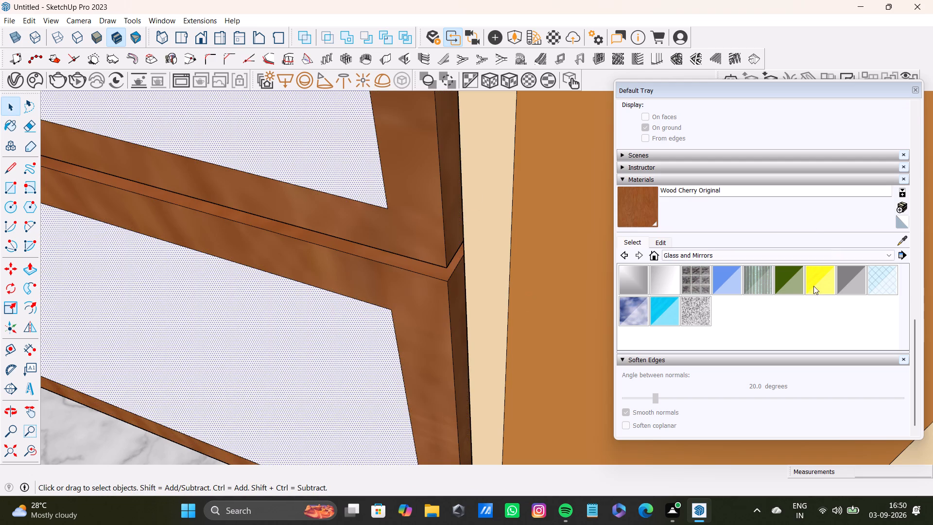
pyautogui.keyDown('shift'); pyautogui.click(848, 277); pyautogui.keyUp('shift')
pyautogui.keyDown('shift'); pyautogui.click(323, 153); pyautogui.keyUp('shift')
# Sample Wood Cherry Original from the frame of the newly glazed cabinet.
pyautogui.keyDown('shift'); pyautogui.scroll(-7, 298, 241); pyautogui.keyUp('shift')
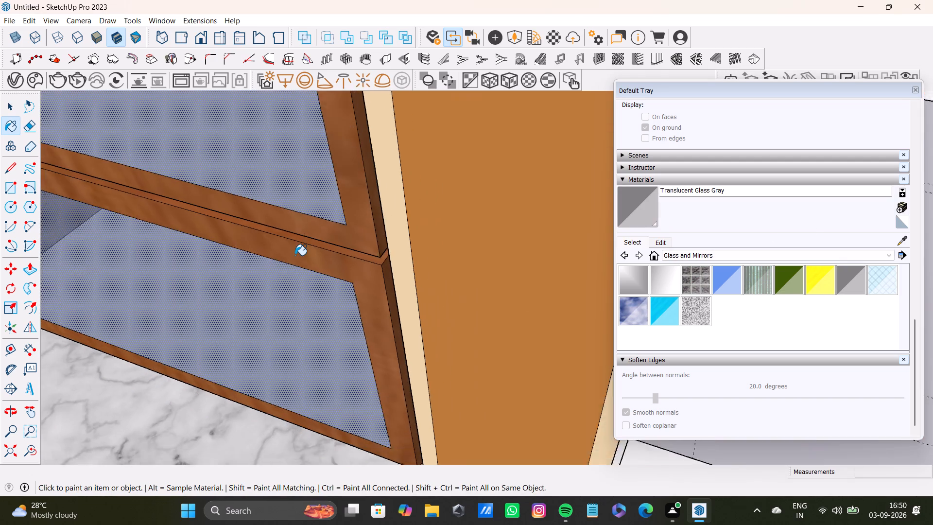
pyautogui.keyDown('shift'); pyautogui.scroll(-17, 295, 255); pyautogui.keyUp('shift')
pyautogui.keyDown('shift'); pyautogui.moveTo(220, 238); pyautogui.dragTo(395, 273, button='middle'); pyautogui.keyUp('shift')
pyautogui.moveTo(281, 221); pyautogui.dragTo(550, 230, button='middle')
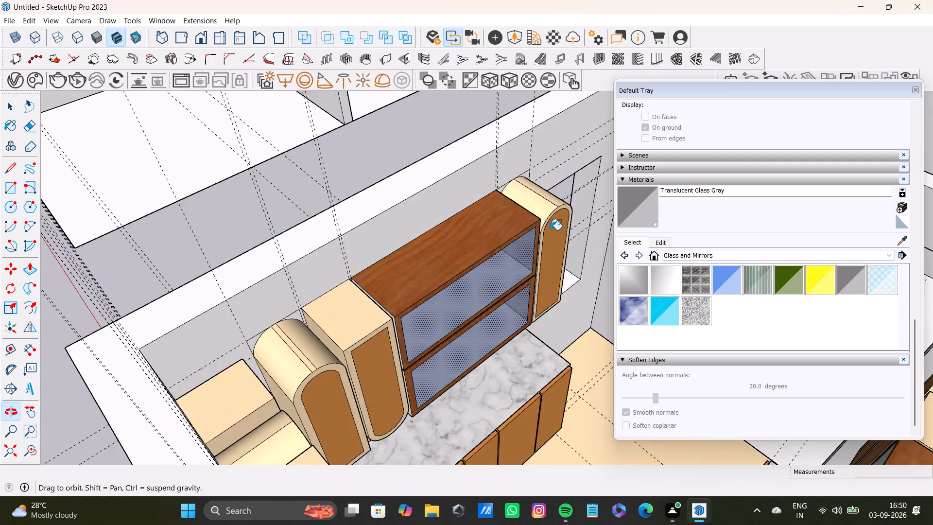
pyautogui.scroll(10, 456, 273)
pyautogui.moveTo(402, 303); pyautogui.dragTo(399, 142, button='middle')
pyautogui.scroll(4, 349, 226)
pyautogui.press('space')
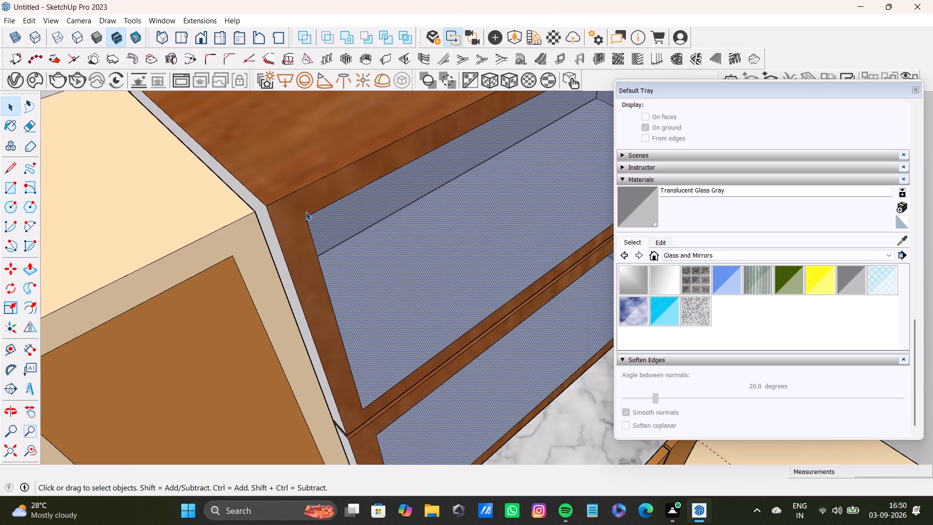
pyautogui.click(905, 241)
pyautogui.click(291, 201)
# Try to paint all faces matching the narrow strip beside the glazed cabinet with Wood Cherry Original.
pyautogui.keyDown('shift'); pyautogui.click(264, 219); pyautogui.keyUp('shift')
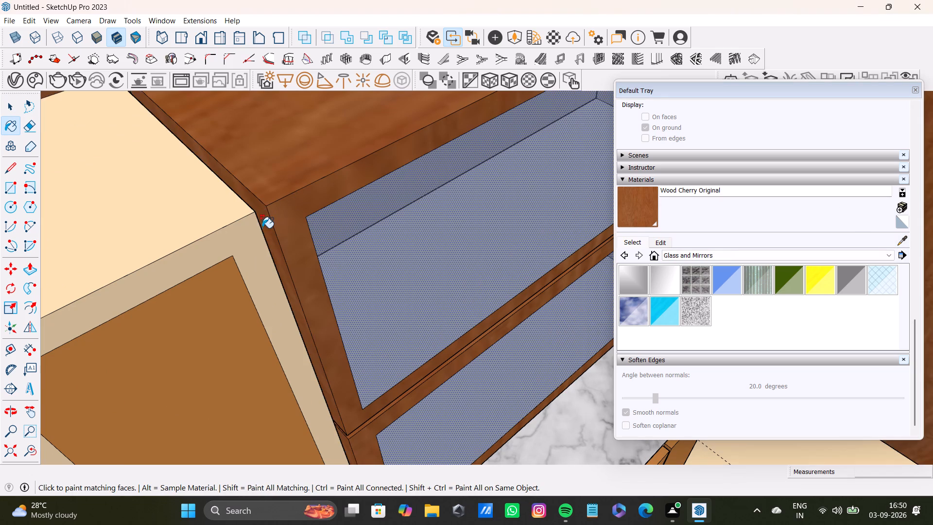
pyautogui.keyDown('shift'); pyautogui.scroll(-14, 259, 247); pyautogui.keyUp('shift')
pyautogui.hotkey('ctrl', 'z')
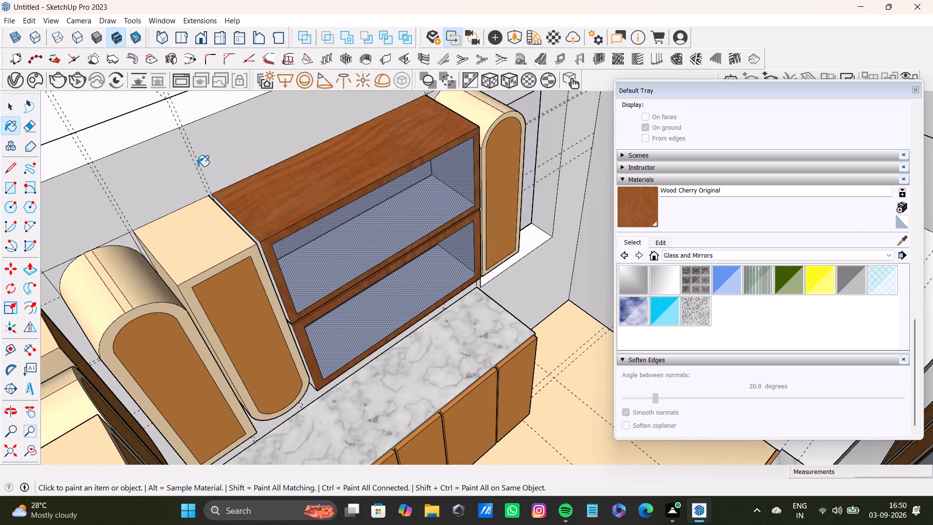
# Paint the kitchen wall behind the newly glazed cabinet with Wood Cherry Original.
pyautogui.click(197, 166)
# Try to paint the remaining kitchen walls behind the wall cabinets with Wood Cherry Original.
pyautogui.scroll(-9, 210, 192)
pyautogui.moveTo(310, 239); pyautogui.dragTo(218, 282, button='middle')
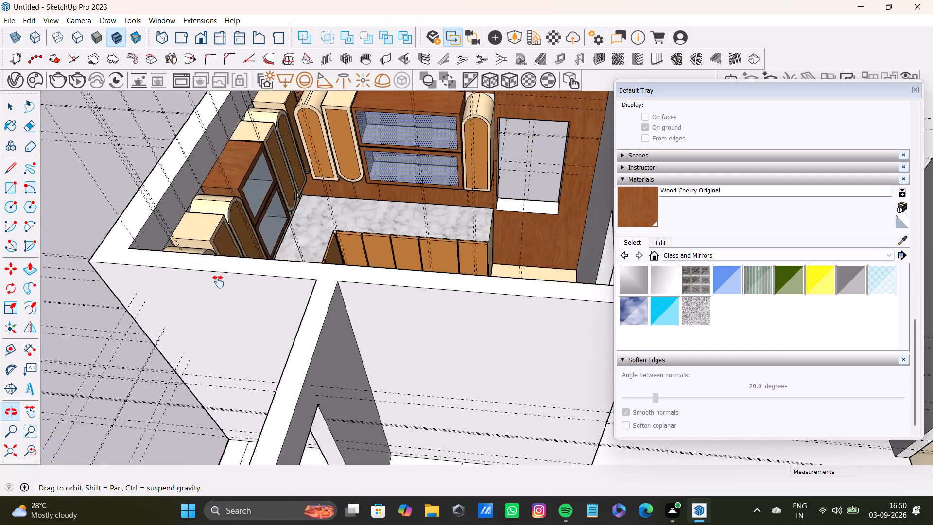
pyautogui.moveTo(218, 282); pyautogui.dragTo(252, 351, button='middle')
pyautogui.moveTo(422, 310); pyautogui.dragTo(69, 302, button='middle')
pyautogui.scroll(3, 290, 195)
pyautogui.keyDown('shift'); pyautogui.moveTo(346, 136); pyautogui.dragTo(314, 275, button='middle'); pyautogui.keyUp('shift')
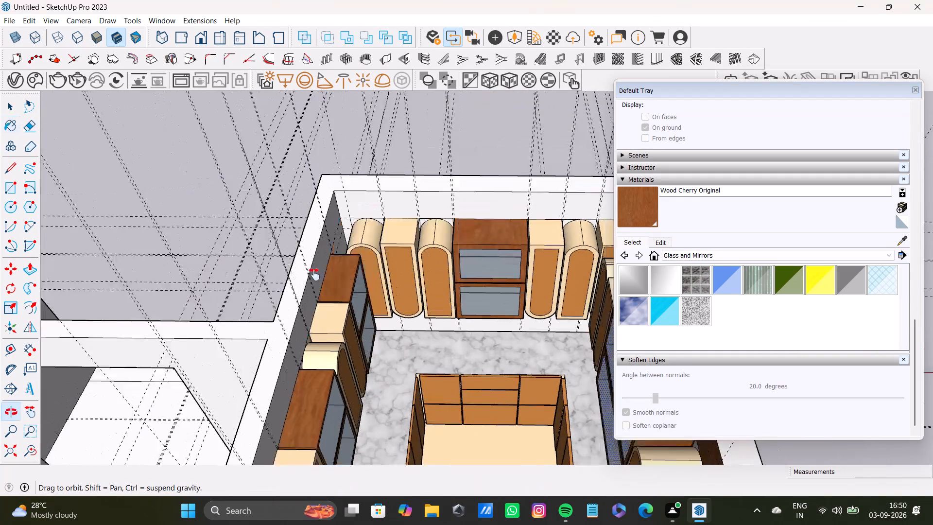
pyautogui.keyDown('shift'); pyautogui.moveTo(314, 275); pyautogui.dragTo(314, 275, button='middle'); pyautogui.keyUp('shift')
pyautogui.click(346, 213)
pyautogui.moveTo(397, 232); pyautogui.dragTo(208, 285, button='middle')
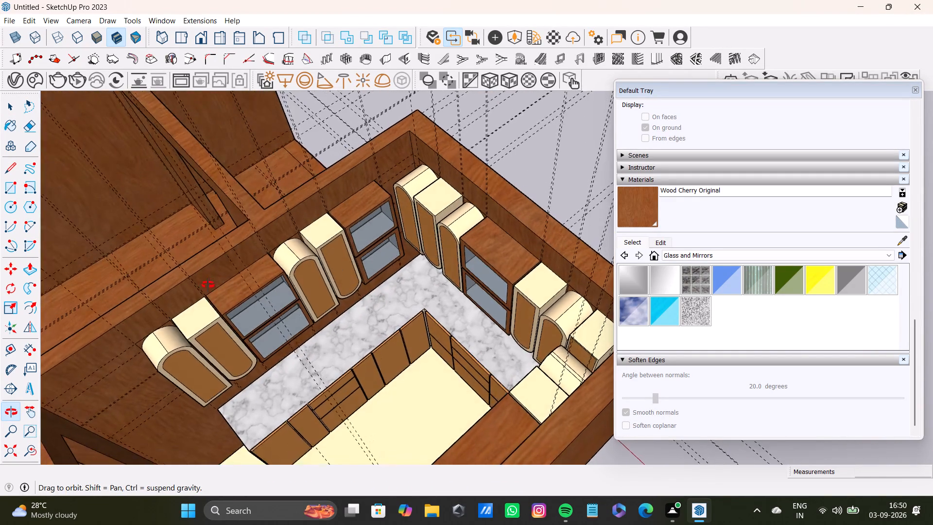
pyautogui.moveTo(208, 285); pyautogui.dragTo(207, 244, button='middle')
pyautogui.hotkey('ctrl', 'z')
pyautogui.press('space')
# Paint the two adjoining kitchen walls behind the other wall cabinets with Wood Cherry Original.
pyautogui.click(302, 213)
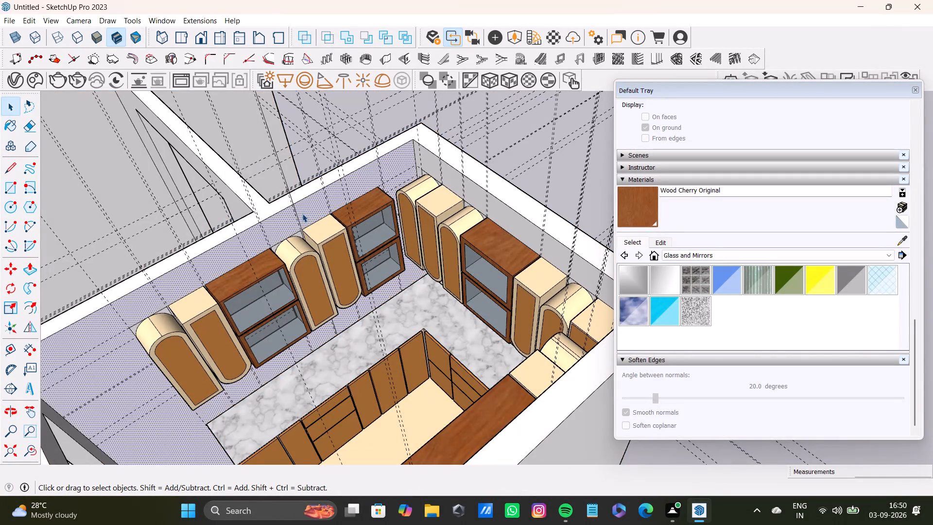
pyautogui.keyDown('shift'); pyautogui.click(437, 164); pyautogui.keyUp('shift')
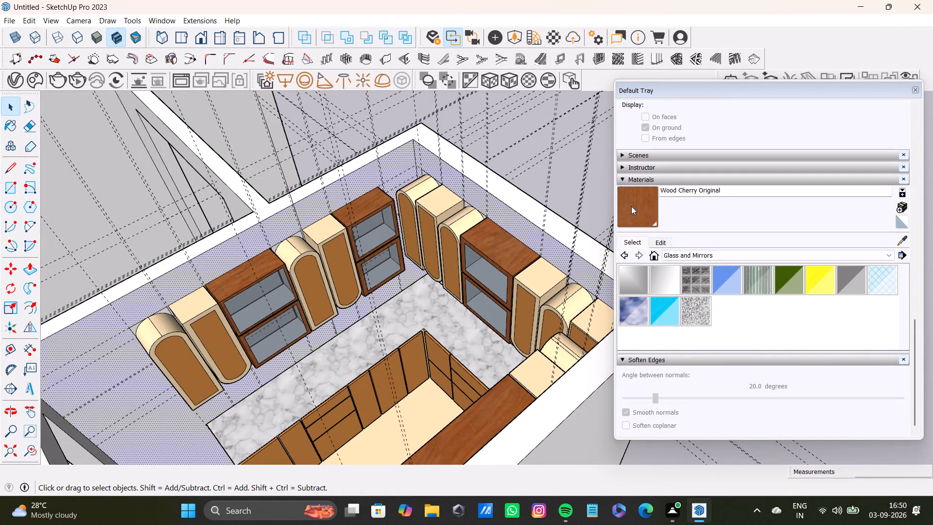
pyautogui.keyDown('shift'); pyautogui.click(632, 207); pyautogui.keyUp('shift')
pyautogui.keyDown('shift'); pyautogui.click(388, 167); pyautogui.keyUp('shift')
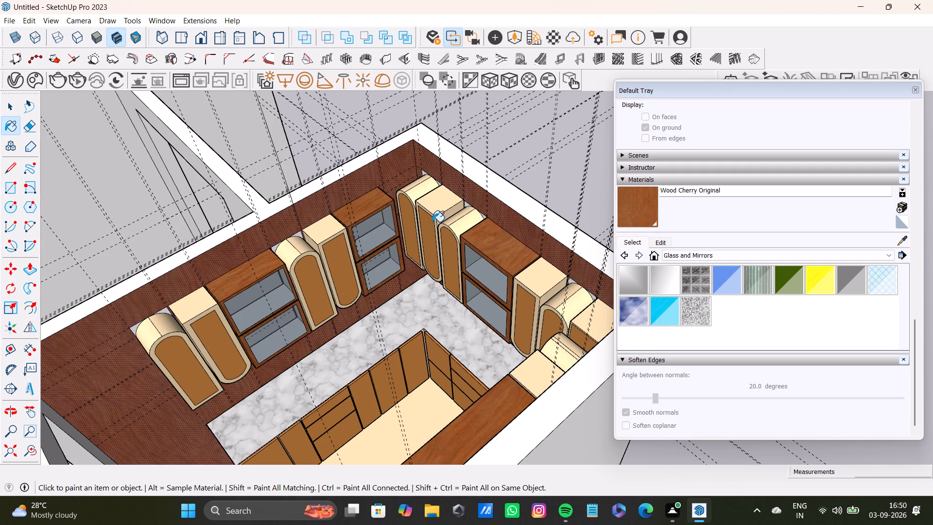
pyautogui.press('space')
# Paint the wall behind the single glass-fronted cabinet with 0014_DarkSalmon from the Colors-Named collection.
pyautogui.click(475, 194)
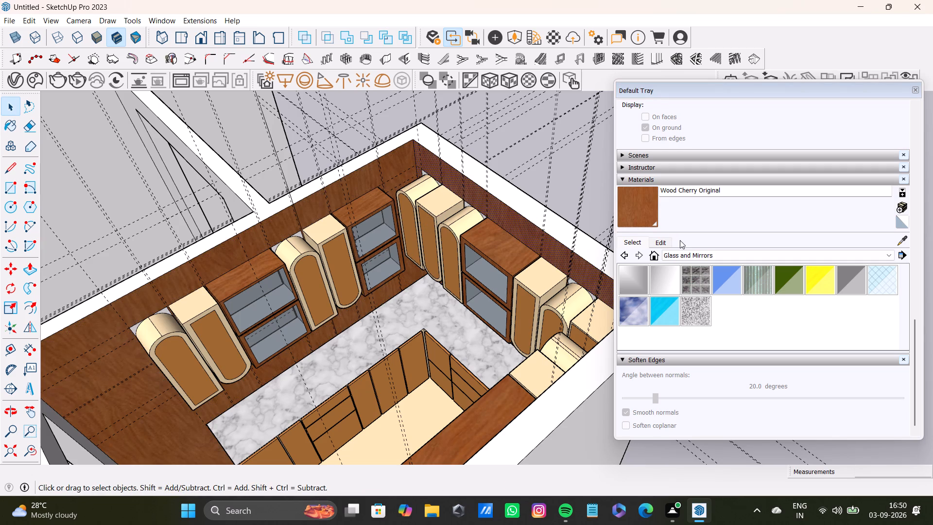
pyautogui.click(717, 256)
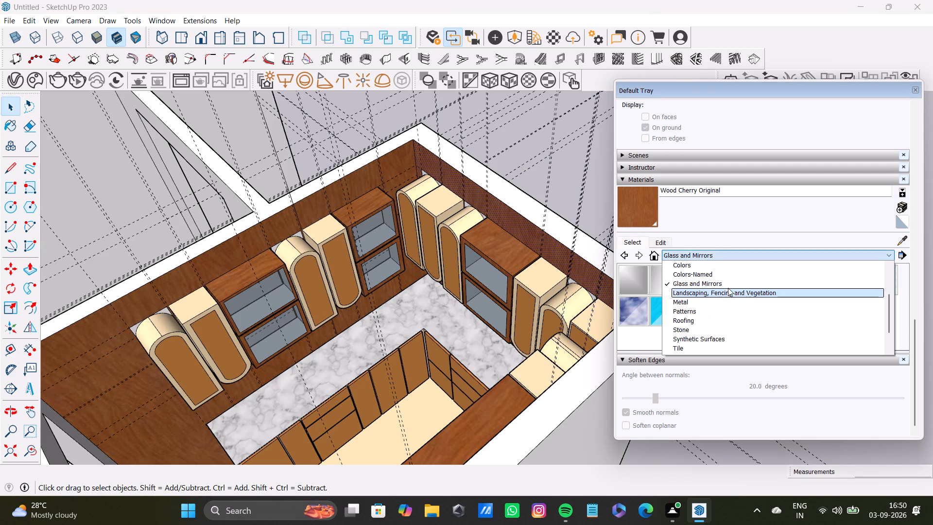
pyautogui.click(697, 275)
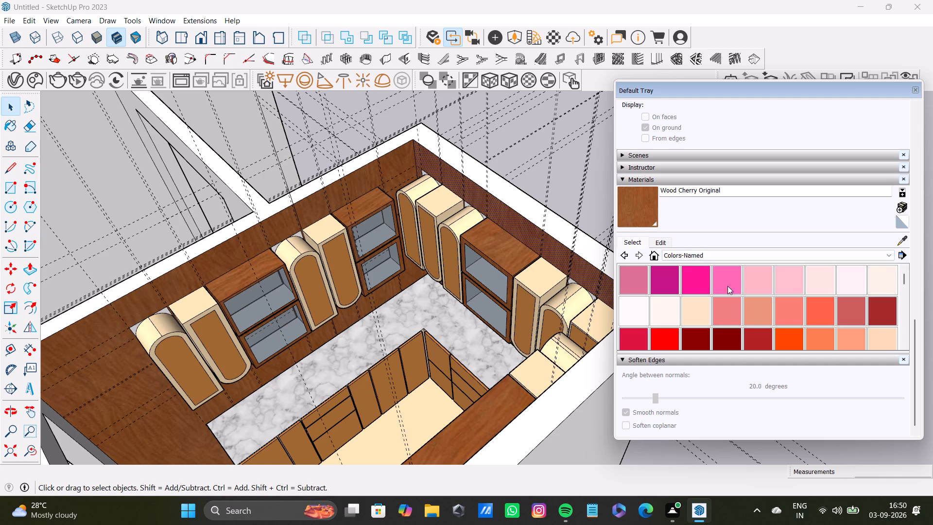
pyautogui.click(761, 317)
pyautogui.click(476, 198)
# Paint the wall behind the single glass-fronted cabinet with 0042_Sienna from the Colors-Named collection.
pyautogui.scroll(-4, 493, 245)
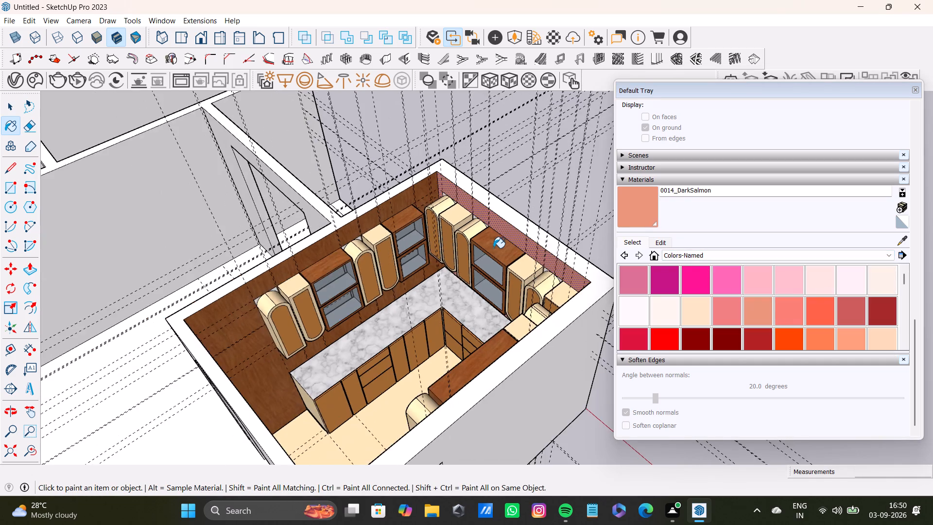
pyautogui.moveTo(493, 248); pyautogui.dragTo(709, 177, button='middle')
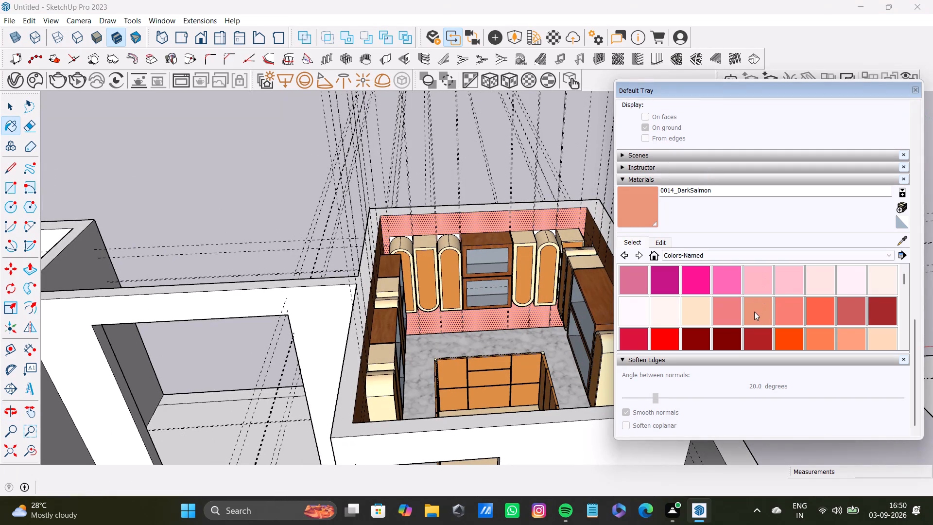
pyautogui.scroll(-1, 753, 314)
pyautogui.scroll(-3, 847, 298)
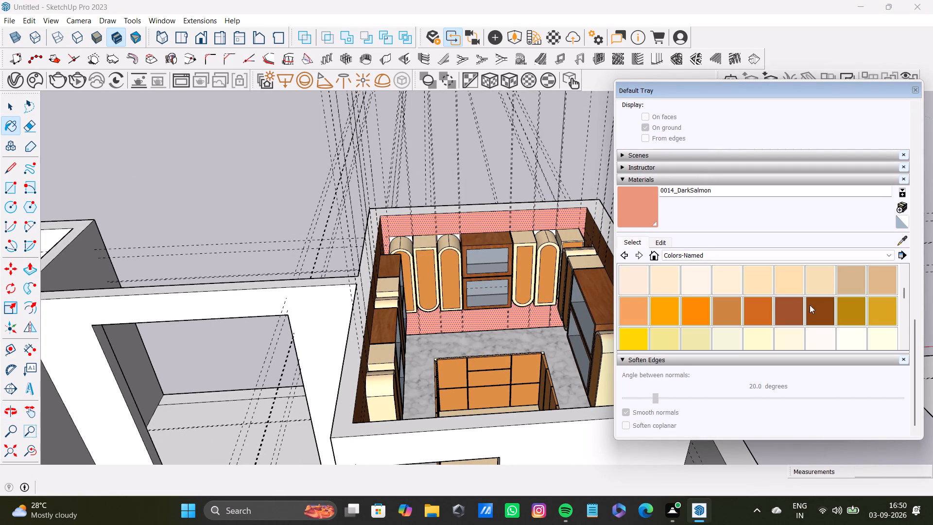
pyautogui.click(788, 303)
pyautogui.click(510, 222)
pyautogui.click(519, 220)
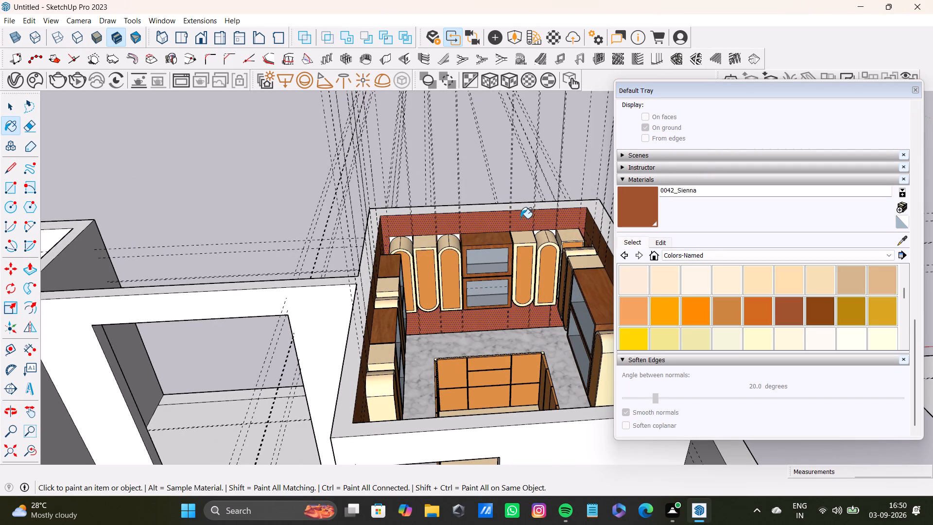
# Sample 0032_Moccasin from the arched cabinet between the two glass-fronted cabinets and paint the white gap faces beside its arch.
pyautogui.moveTo(534, 228); pyautogui.dragTo(202, 285, button='middle')
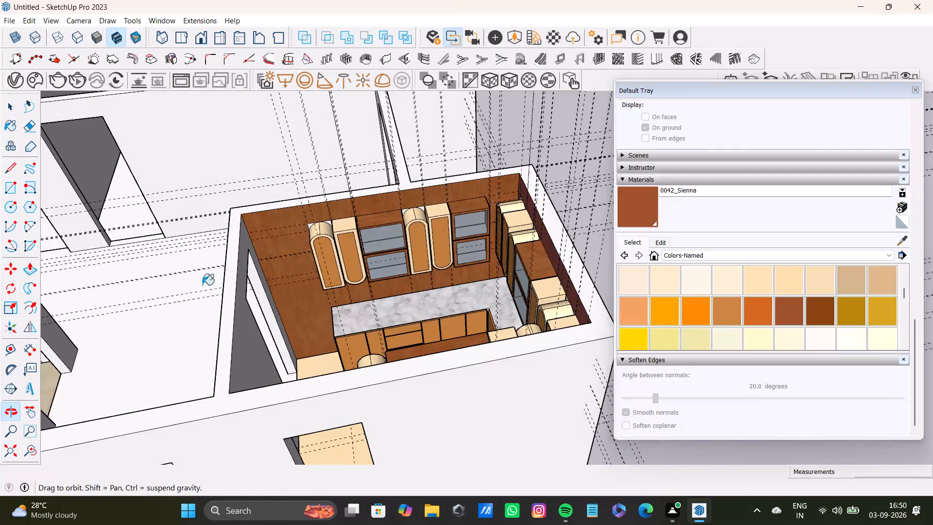
pyautogui.moveTo(202, 285); pyautogui.dragTo(196, 285, button='middle')
pyautogui.press('space')
pyautogui.click(583, 132)
pyautogui.scroll(12, 551, 233)
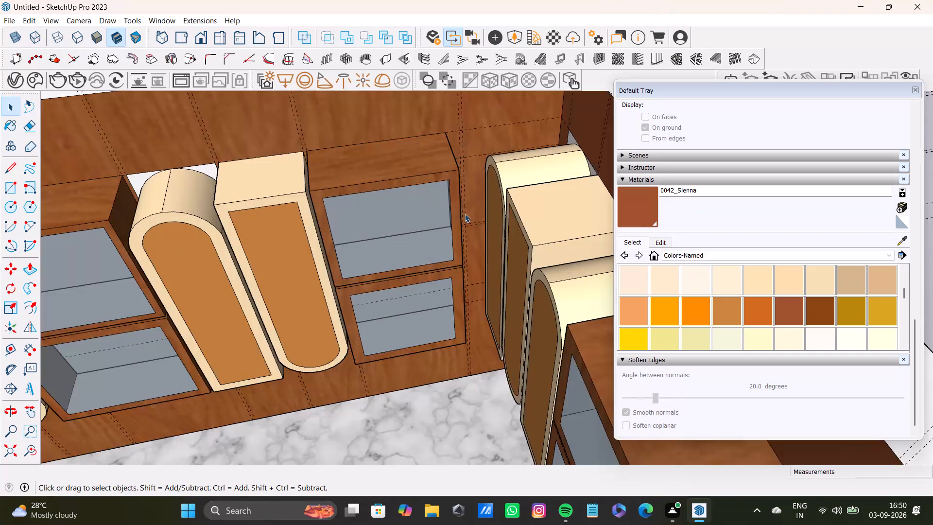
pyautogui.scroll(-8, 464, 210)
pyautogui.scroll(10, 326, 217)
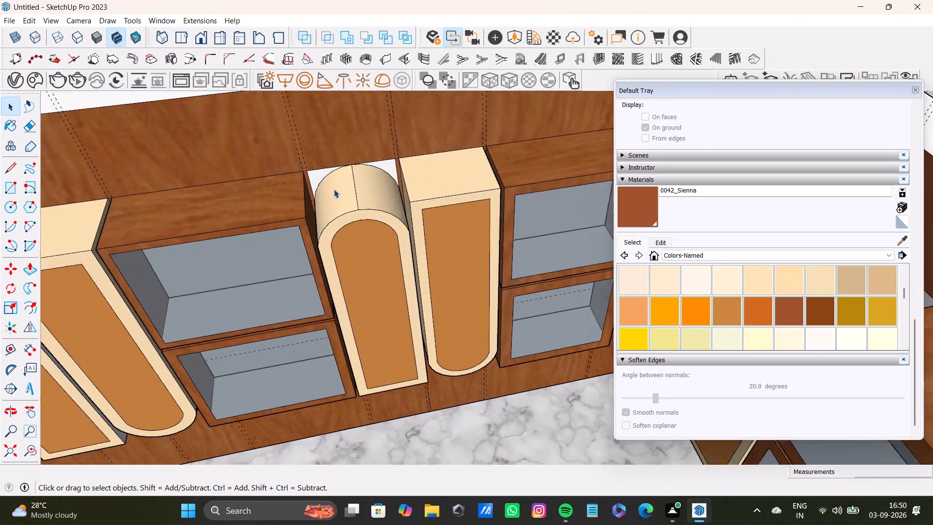
pyautogui.scroll(6, 334, 189)
pyautogui.scroll(3, 369, 166)
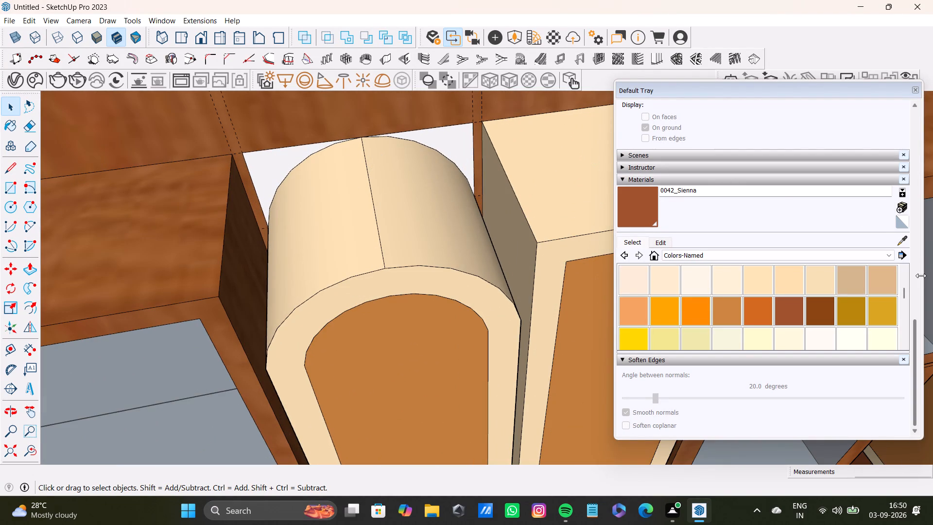
pyautogui.click(903, 240)
pyautogui.click(421, 195)
pyautogui.click(456, 138)
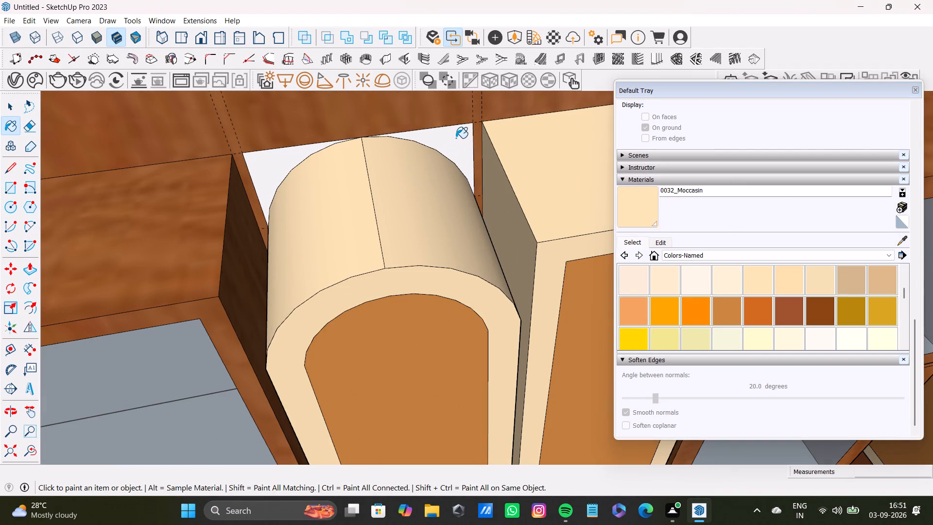
pyautogui.click(288, 154)
# Paint the white gap faces beside the arch of the end cabinet on the same cherry wall with 0032_Moccasin.
pyautogui.scroll(-14, 303, 163)
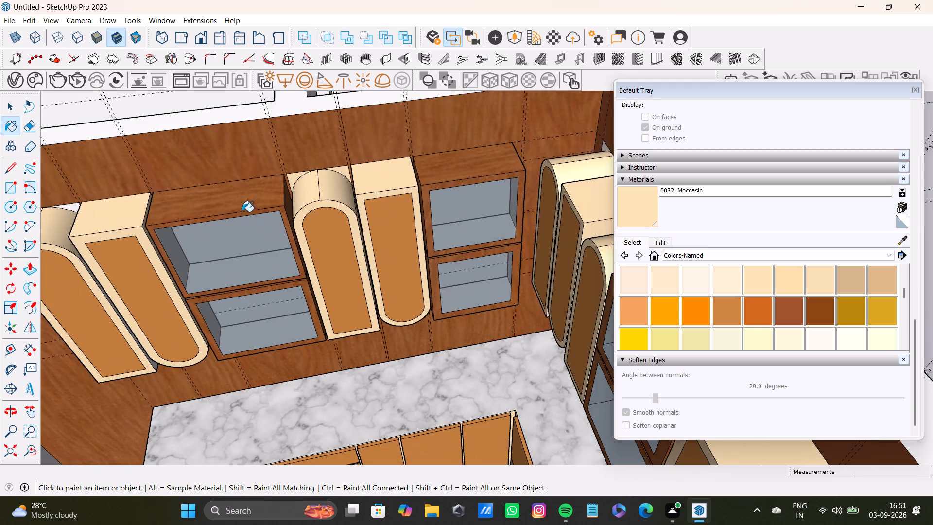
pyautogui.scroll(-2, 242, 212)
pyautogui.scroll(9, 95, 200)
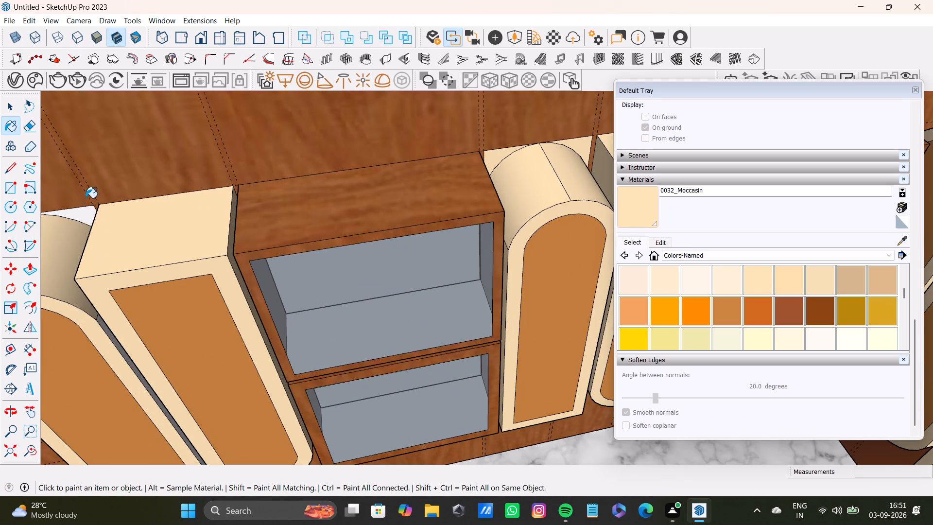
pyautogui.keyDown('shift'); pyautogui.moveTo(114, 191); pyautogui.dragTo(280, 188, button='middle'); pyautogui.keyUp('shift')
pyautogui.keyDown('shift'); pyautogui.scroll(7, 242, 211); pyautogui.keyUp('shift')
pyautogui.click(269, 205)
pyautogui.keyDown('shift'); pyautogui.moveTo(185, 227); pyautogui.dragTo(428, 187, button='middle'); pyautogui.keyUp('shift')
pyautogui.click(271, 198)
# Paint the gap face beside an arched cabinet on the Sienna wall, plus all matching unpainted faces in the model, with 0032_Moccasin.
pyautogui.scroll(-19, 281, 215)
pyautogui.moveTo(294, 232); pyautogui.dragTo(457, 254, button='middle')
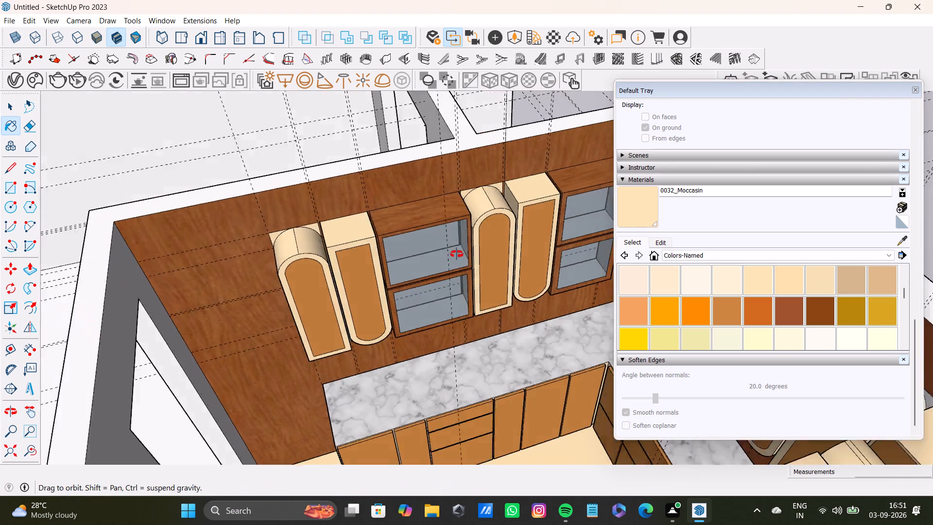
pyautogui.moveTo(457, 254); pyautogui.dragTo(549, 257, button='middle')
pyautogui.keyDown('shift'); pyautogui.moveTo(520, 204); pyautogui.dragTo(299, 265, button='middle'); pyautogui.keyUp('shift')
pyautogui.moveTo(322, 264); pyautogui.dragTo(445, 253, button='middle')
pyautogui.scroll(10, 329, 184)
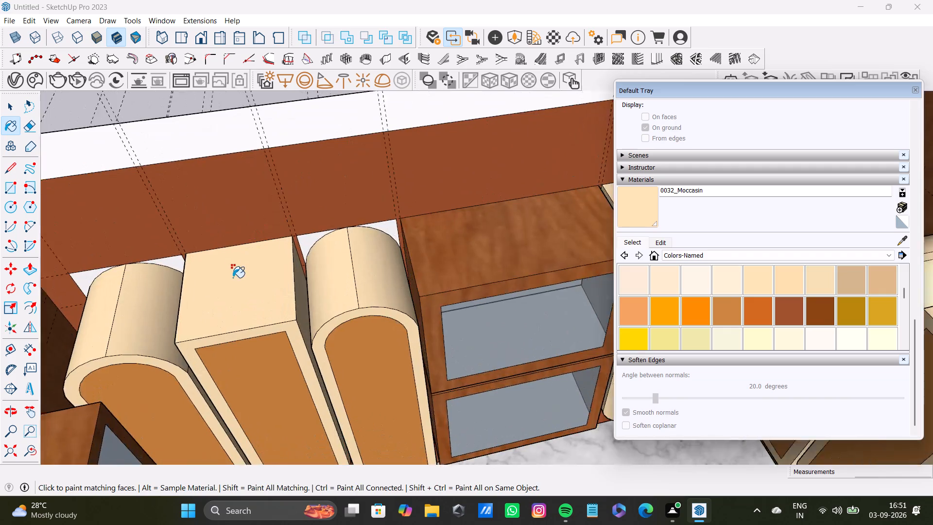
pyautogui.keyDown('shift'); pyautogui.moveTo(232, 278); pyautogui.dragTo(365, 238, button='middle'); pyautogui.keyUp('shift')
pyautogui.scroll(4, 285, 242)
pyautogui.click(306, 219)
# Repaint all matching Moccasin faces across the house model with 0030_OldLace from the Colors-Named collection.
pyautogui.scroll(-3, 273, 249)
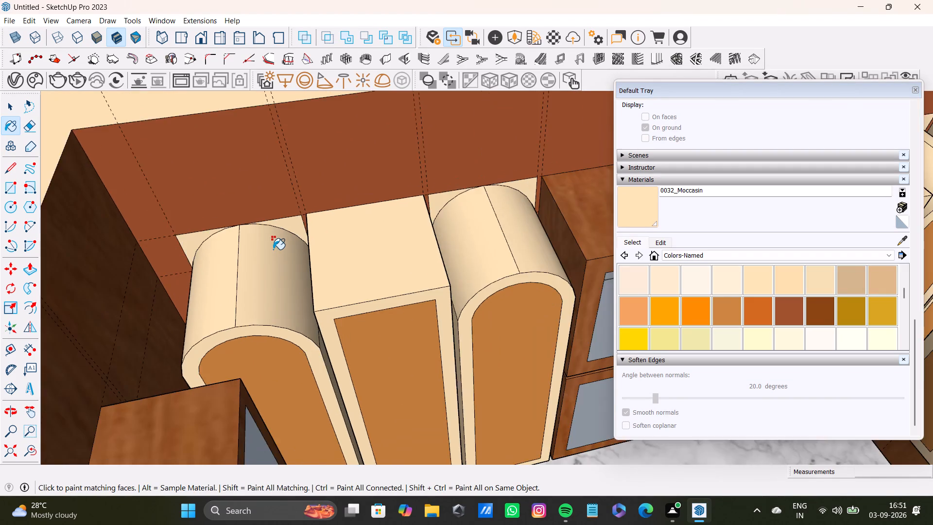
pyautogui.scroll(-16, 273, 249)
pyautogui.keyDown('shift'); pyautogui.moveTo(383, 252); pyautogui.dragTo(196, 273, button='middle'); pyautogui.keyUp('shift')
pyautogui.moveTo(238, 297); pyautogui.dragTo(536, 303, button='middle')
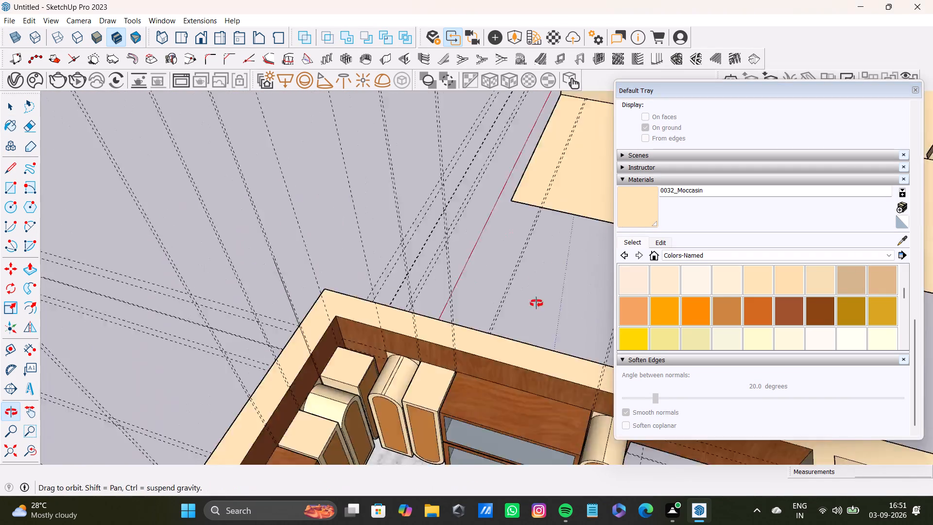
pyautogui.moveTo(536, 303); pyautogui.dragTo(572, 288, button='middle')
pyautogui.keyDown('shift'); pyautogui.moveTo(534, 290); pyautogui.dragTo(402, 103, button='middle'); pyautogui.keyUp('shift')
pyautogui.moveTo(503, 247); pyautogui.dragTo(285, 278, button='middle')
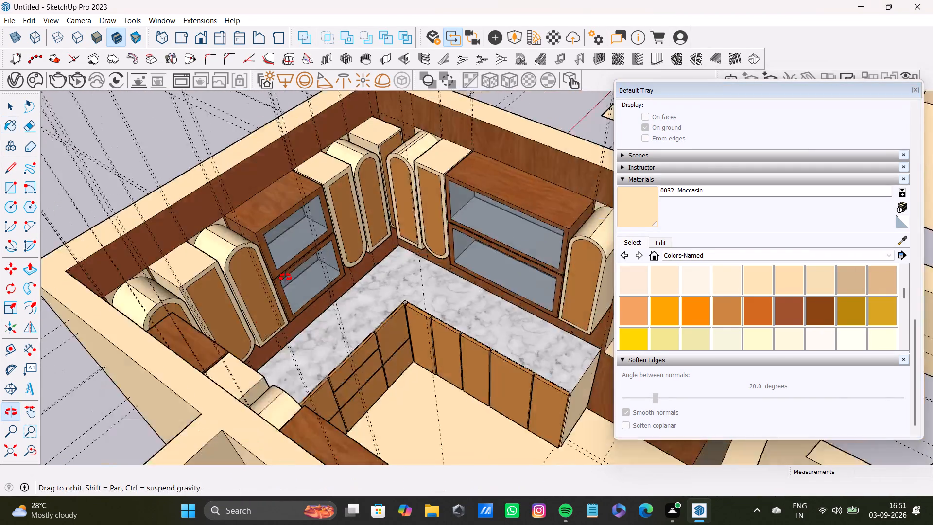
pyautogui.moveTo(285, 278); pyautogui.dragTo(239, 23, button='middle')
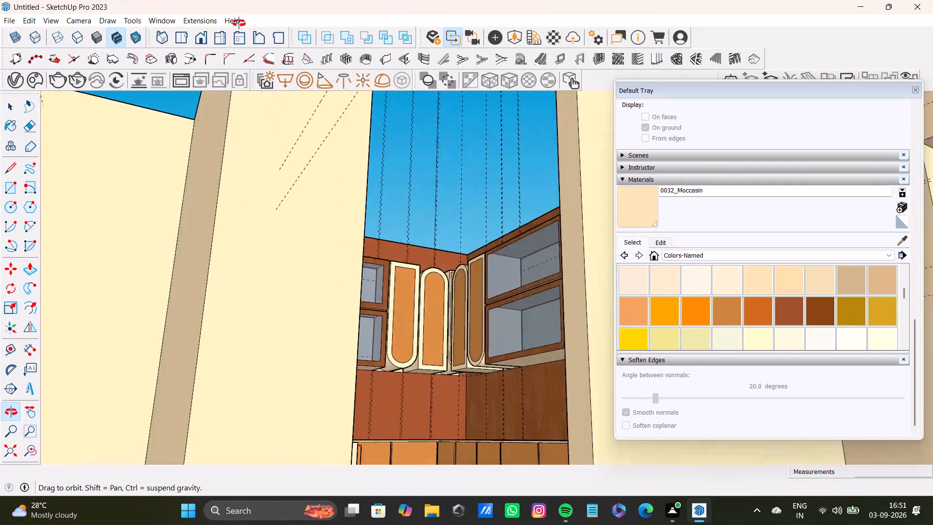
pyautogui.moveTo(239, 23); pyautogui.dragTo(211, 289, button='middle')
pyautogui.scroll(-16, 207, 286)
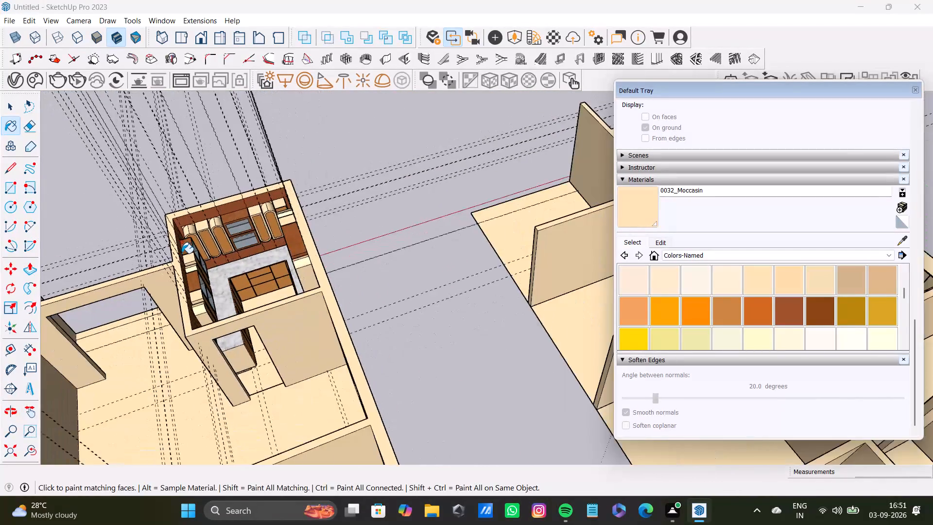
pyautogui.scroll(-11, 182, 253)
pyautogui.keyDown('shift'); pyautogui.moveTo(183, 257); pyautogui.dragTo(305, 214, button='middle'); pyautogui.keyUp('shift')
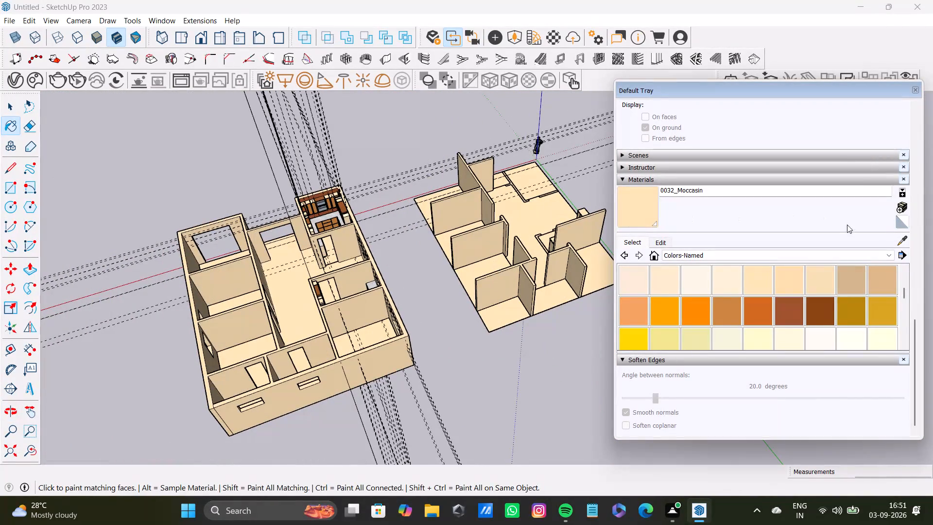
pyautogui.click(693, 279)
pyautogui.click(360, 314)
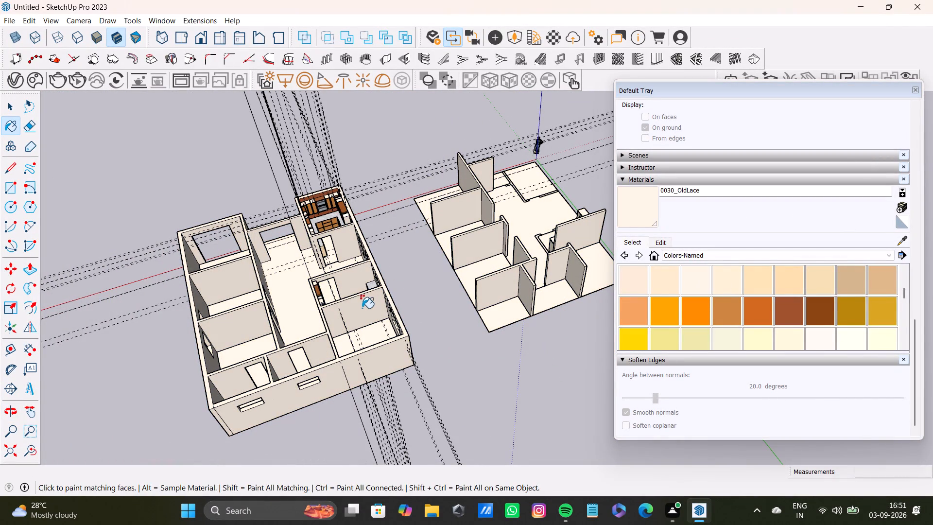
# Examine the repainted kitchen from several angles, checking the wall cabinets, walls, base cabinets and countertop.
pyautogui.scroll(13, 365, 251)
pyautogui.moveTo(377, 198); pyautogui.dragTo(275, 244, button='middle')
pyautogui.press('space')
pyautogui.scroll(4, 450, 152)
pyautogui.keyDown('shift'); pyautogui.moveTo(447, 180); pyautogui.dragTo(511, 368, button='middle'); pyautogui.keyUp('shift')
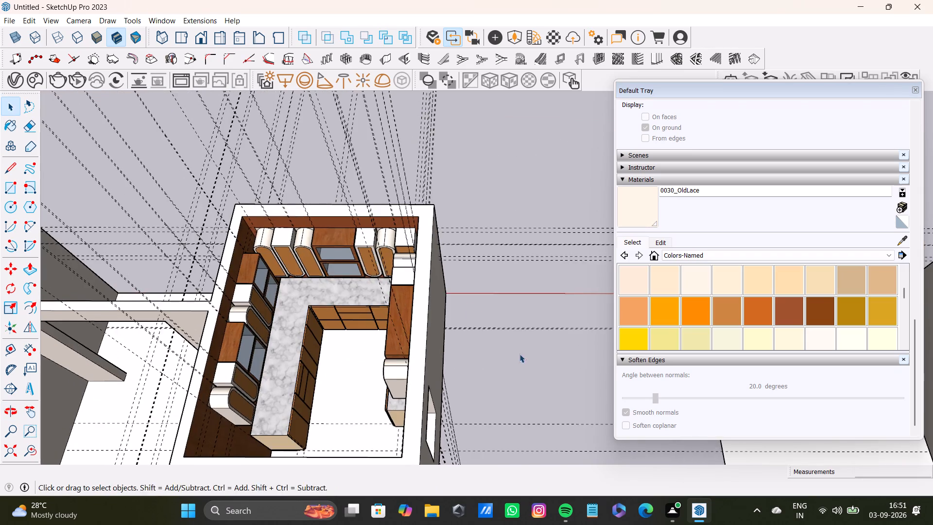
pyautogui.moveTo(518, 352); pyautogui.dragTo(501, 261, button='middle')
pyautogui.press('space')
pyautogui.click(504, 174)
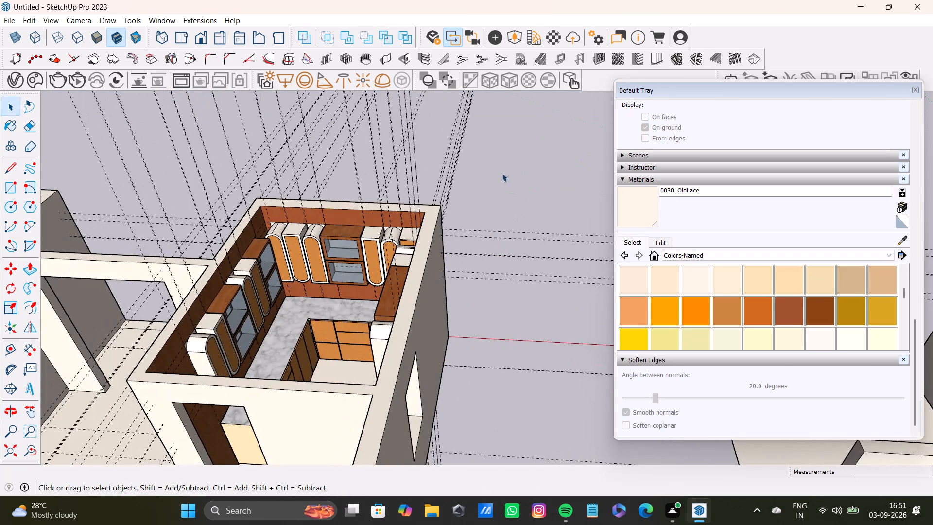
pyautogui.scroll(6, 395, 301)
pyautogui.moveTo(390, 301); pyautogui.dragTo(611, 295, button='middle')
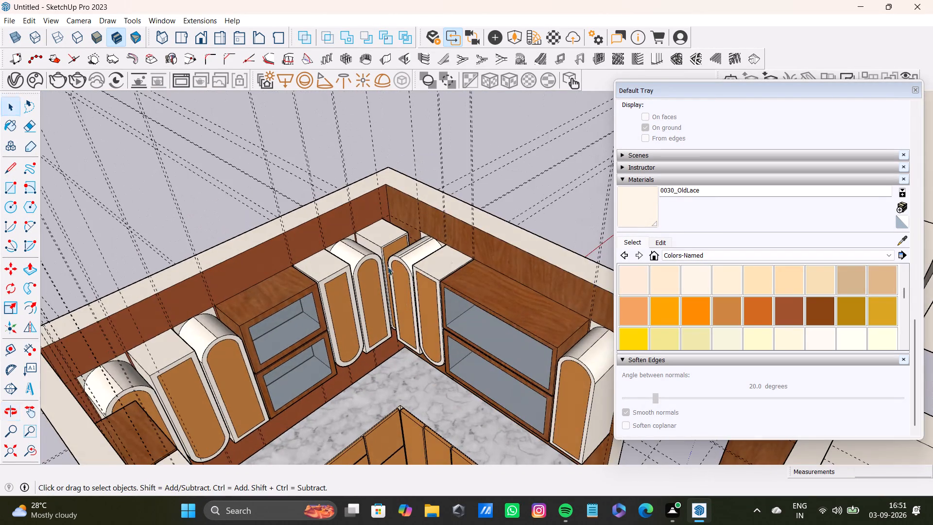
pyautogui.scroll(-3, 395, 294)
pyautogui.keyDown('shift'); pyautogui.moveTo(401, 310); pyautogui.dragTo(306, 306, button='middle'); pyautogui.keyUp('shift')
pyautogui.moveTo(289, 289); pyautogui.dragTo(388, 125, button='middle')
pyautogui.moveTo(398, 122); pyautogui.dragTo(334, 344, button='middle')
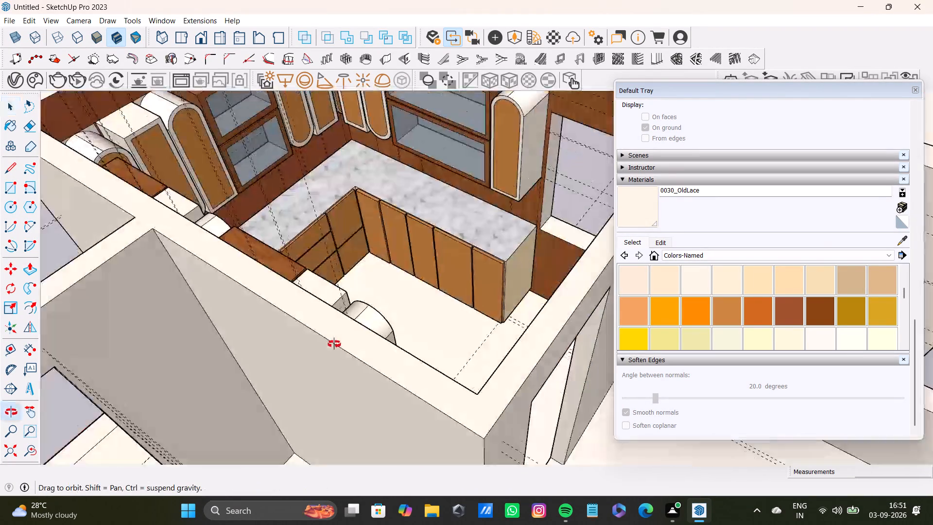
pyautogui.moveTo(334, 344); pyautogui.dragTo(304, 327, button='middle')
pyautogui.keyDown('shift'); pyautogui.moveTo(336, 204); pyautogui.dragTo(328, 456, button='middle'); pyautogui.keyUp('shift')
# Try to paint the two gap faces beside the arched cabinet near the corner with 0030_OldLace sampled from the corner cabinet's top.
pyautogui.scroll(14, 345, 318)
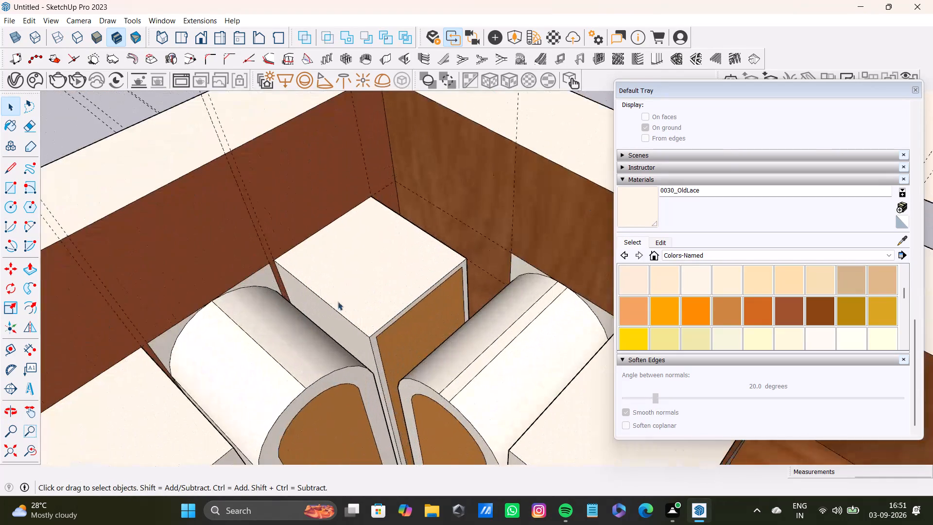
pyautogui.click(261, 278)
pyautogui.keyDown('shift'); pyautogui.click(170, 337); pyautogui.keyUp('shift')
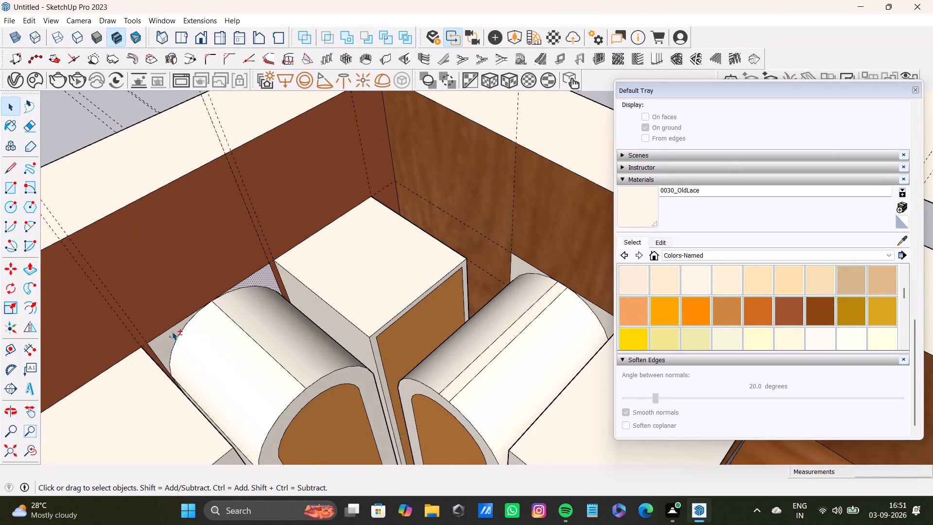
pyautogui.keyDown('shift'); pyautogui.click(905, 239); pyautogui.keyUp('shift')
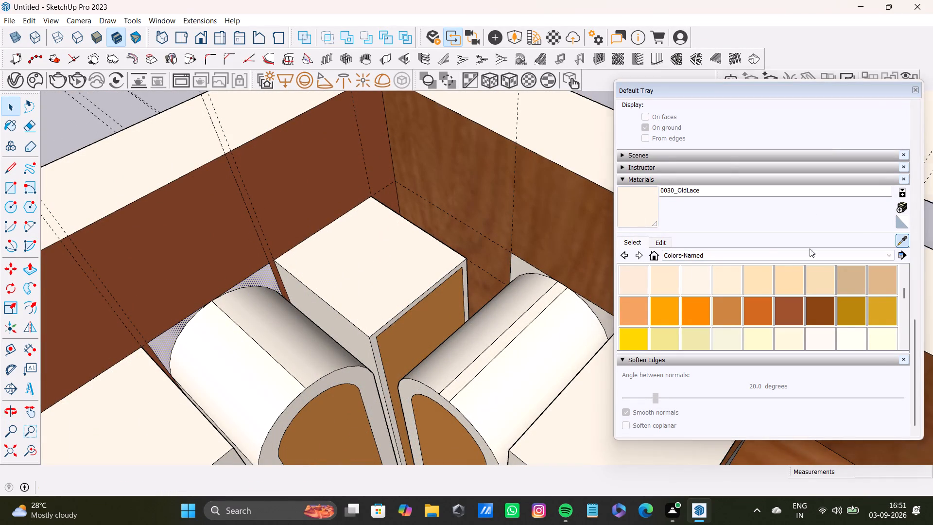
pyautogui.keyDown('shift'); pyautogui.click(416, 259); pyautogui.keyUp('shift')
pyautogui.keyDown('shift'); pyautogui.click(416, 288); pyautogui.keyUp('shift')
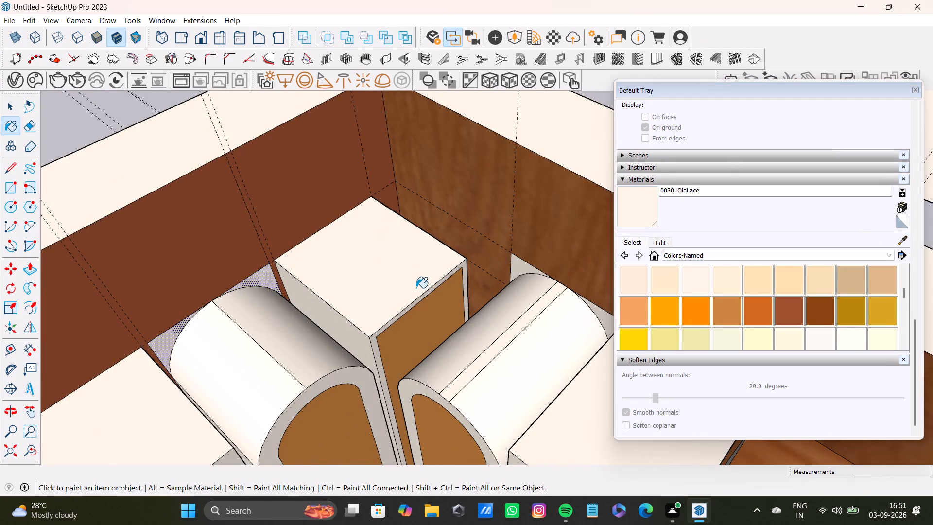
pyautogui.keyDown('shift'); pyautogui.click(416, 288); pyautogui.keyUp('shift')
# Examine the kitchen finishes from above and the painted exterior walls of the house.
pyautogui.scroll(-14, 531, 377)
pyautogui.moveTo(522, 375); pyautogui.dragTo(471, 153, button='middle')
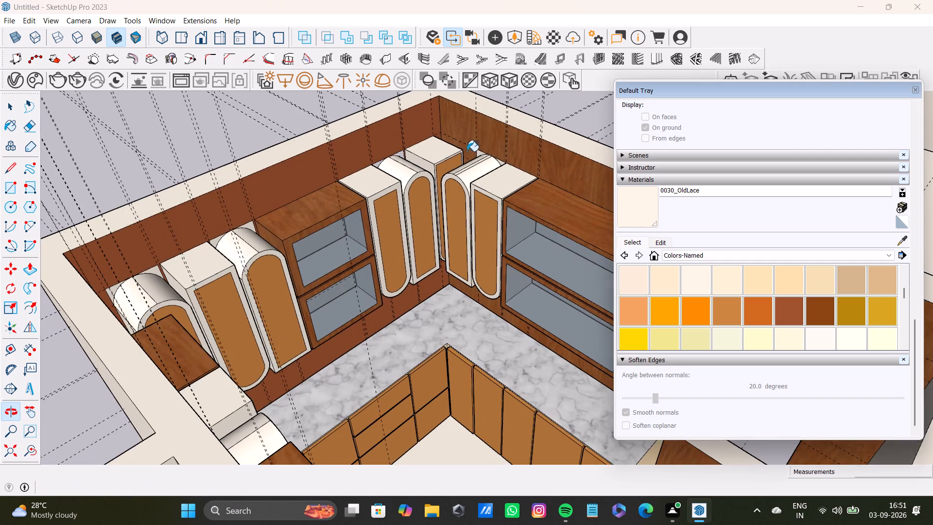
pyautogui.moveTo(485, 245); pyautogui.dragTo(208, 106, button='middle')
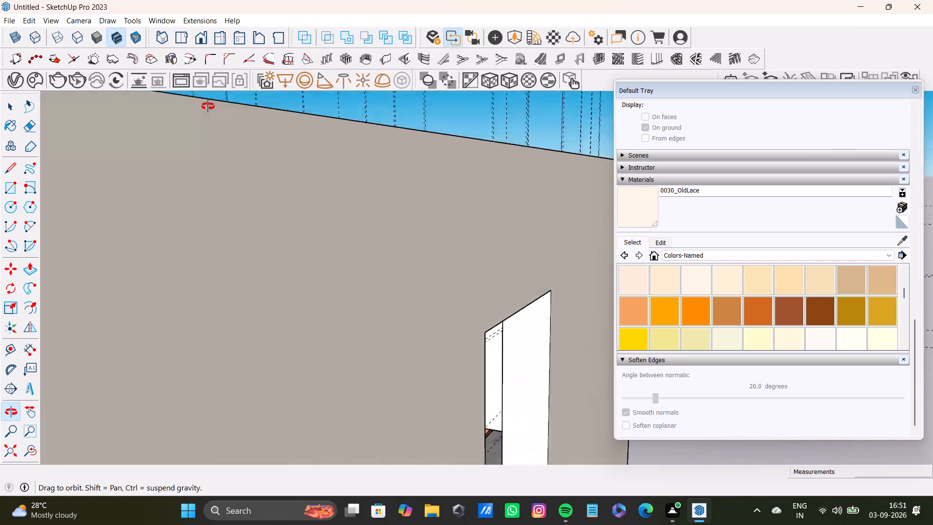
pyautogui.moveTo(208, 106); pyautogui.dragTo(263, 276, button='middle')
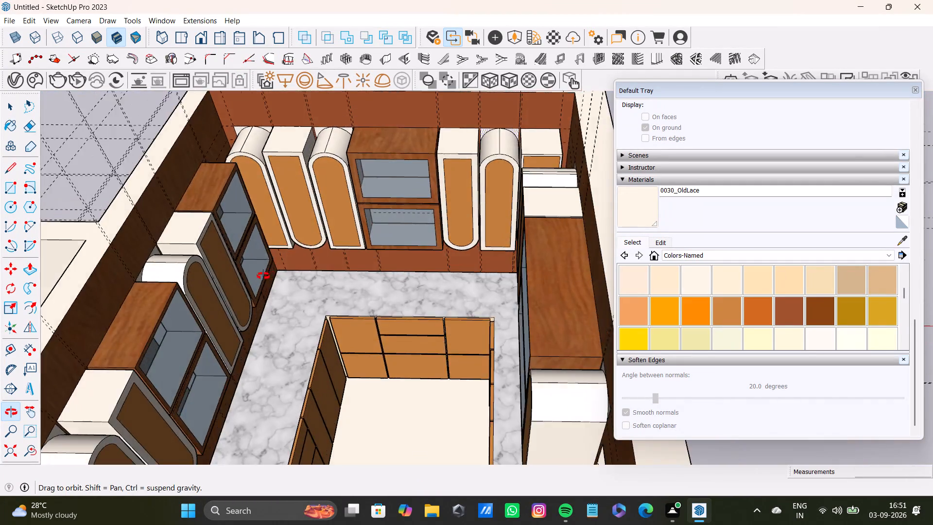
pyautogui.moveTo(263, 276); pyautogui.dragTo(0, 237, button='middle')
pyautogui.scroll(-4, 55, 131)
pyautogui.scroll(-3, 104, 94)
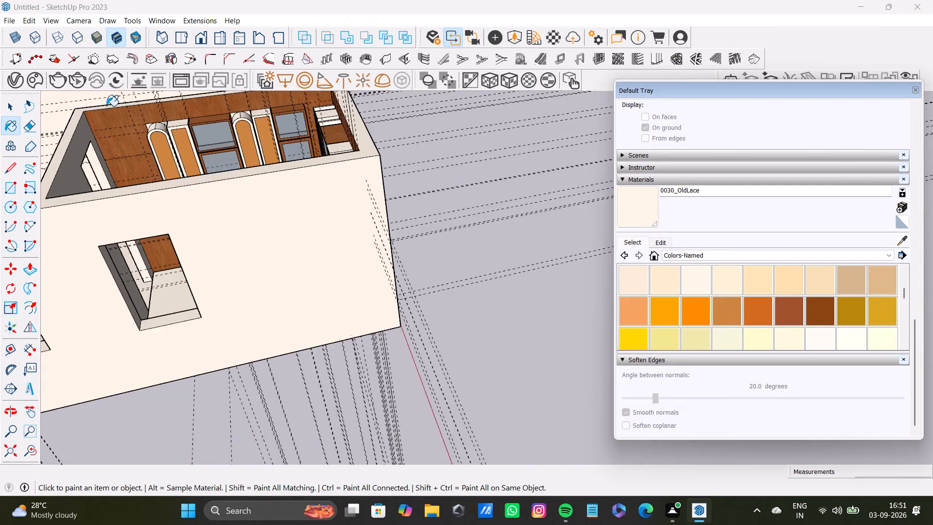
pyautogui.scroll(-12, 106, 106)
pyautogui.scroll(-4, 196, 150)
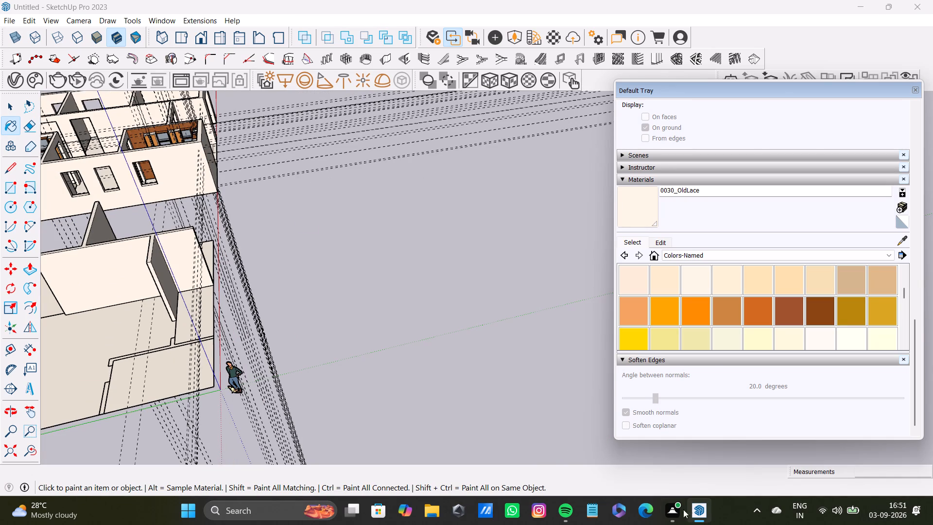
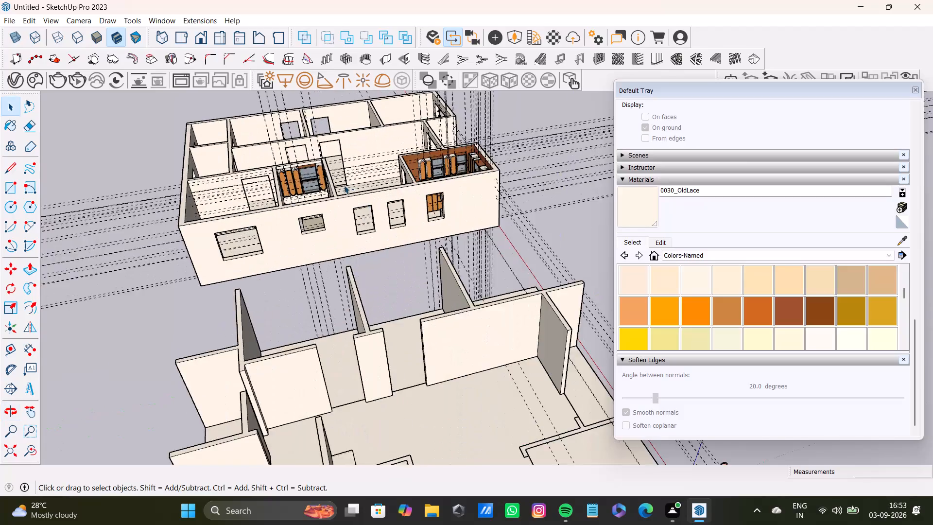
# Examine the house model's rooms, interior walls, window openings and floors from above and from several angles.
pyautogui.keyDown('shift'); pyautogui.moveTo(339, 180); pyautogui.dragTo(340, 294, button='middle'); pyautogui.keyUp('shift')
pyautogui.moveTo(399, 292); pyautogui.dragTo(360, 375, button='middle')
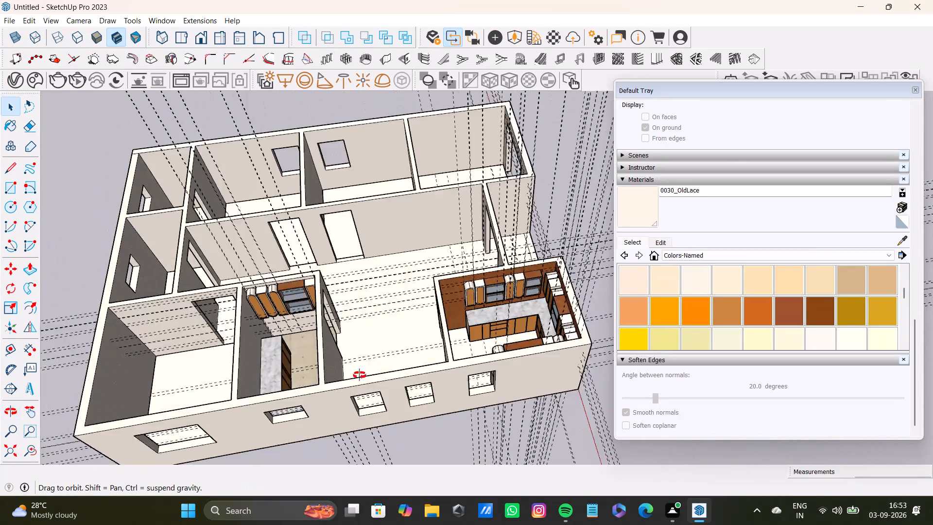
pyautogui.moveTo(360, 375); pyautogui.dragTo(500, 267, button='middle')
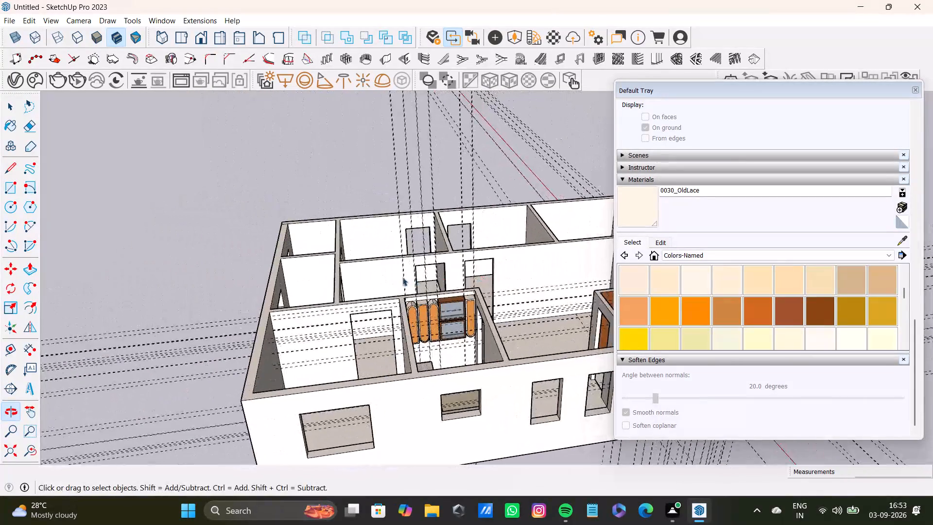
pyautogui.moveTo(400, 288); pyautogui.dragTo(328, 427, button='middle')
pyautogui.scroll(4, 324, 370)
pyautogui.keyDown('shift'); pyautogui.moveTo(346, 299); pyautogui.dragTo(208, 405, button='middle'); pyautogui.keyUp('shift')
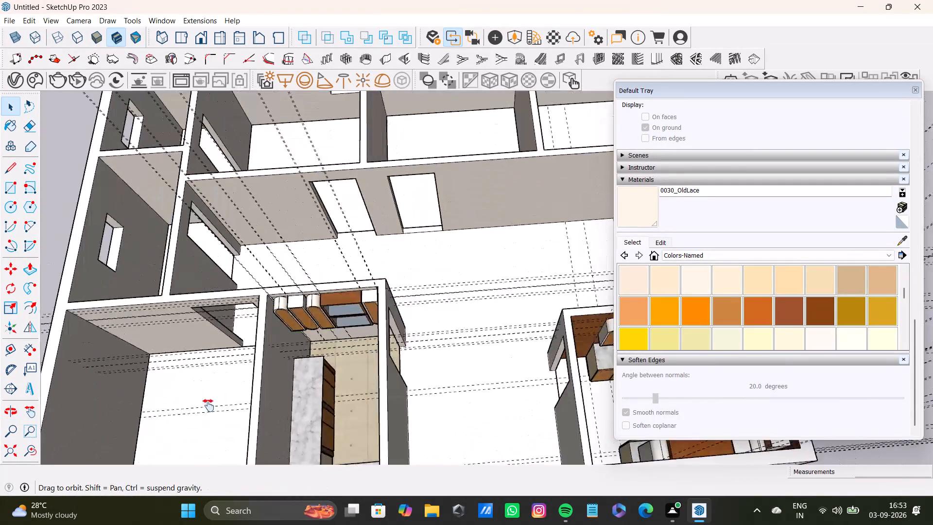
pyautogui.keyDown('shift'); pyautogui.moveTo(208, 405); pyautogui.dragTo(183, 449, button='middle'); pyautogui.keyUp('shift')
pyautogui.keyDown('shift'); pyautogui.moveTo(258, 274); pyautogui.dragTo(442, 320, button='middle'); pyautogui.keyUp('shift')
pyautogui.keyDown('shift'); pyautogui.moveTo(277, 350); pyautogui.dragTo(312, 334, button='middle'); pyautogui.keyUp('shift')
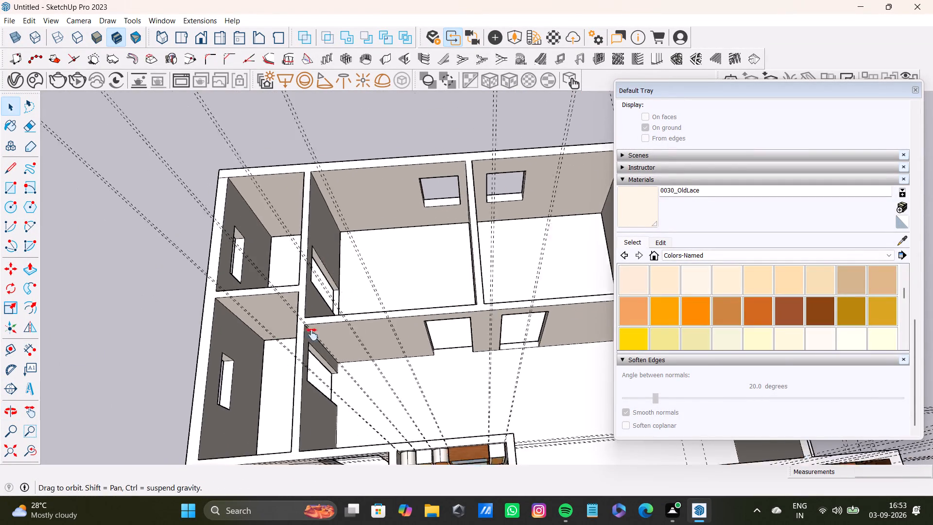
pyautogui.keyDown('shift'); pyautogui.moveTo(312, 334); pyautogui.dragTo(374, 326, button='middle'); pyautogui.keyUp('shift')
pyautogui.scroll(3, 377, 279)
pyautogui.scroll(-8, 377, 288)
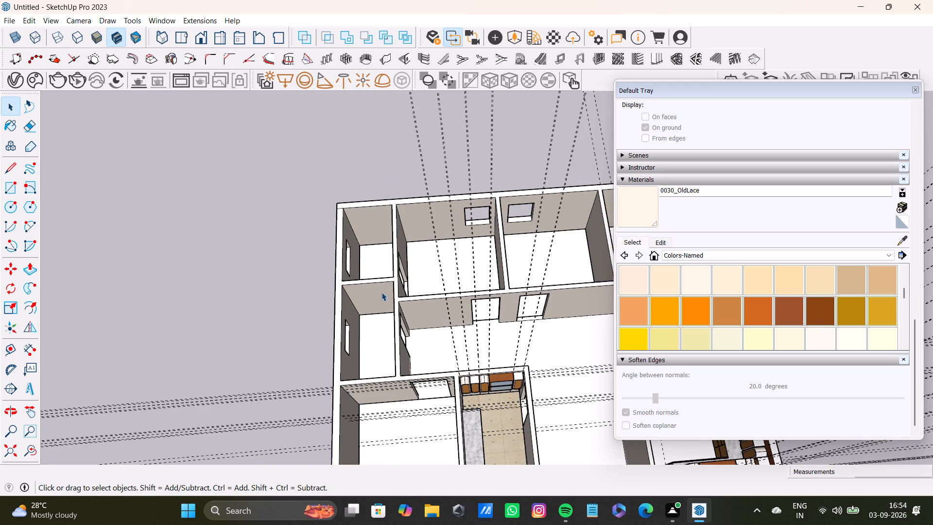
pyautogui.scroll(-4, 381, 292)
pyautogui.keyDown('shift'); pyautogui.moveTo(382, 304); pyautogui.dragTo(305, 332, button='middle'); pyautogui.keyUp('shift')
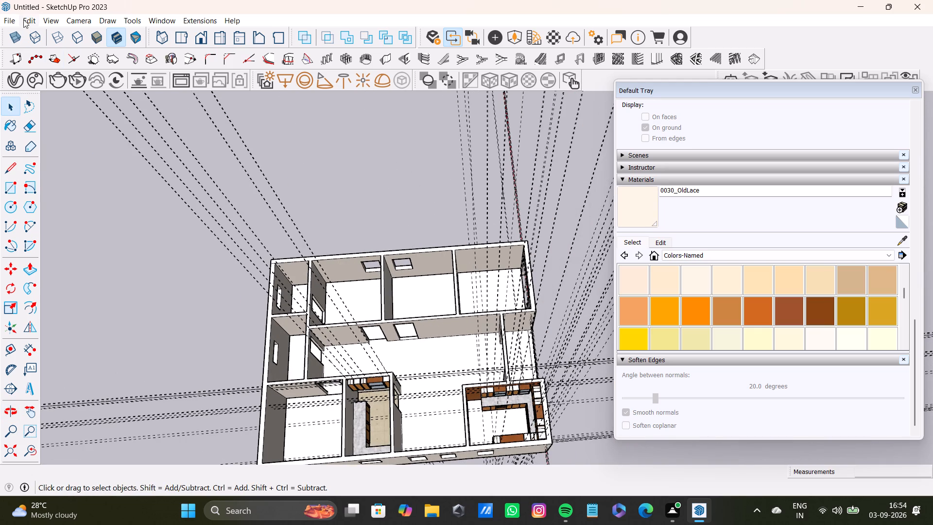
# Delete all the construction guides from the house model.
pyautogui.click(27, 21)
pyautogui.click(68, 122)
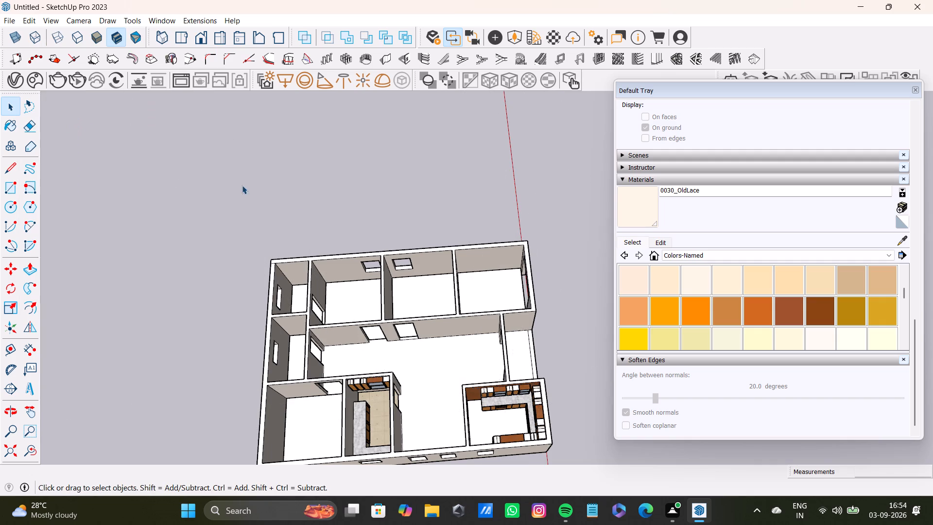
pyautogui.scroll(6, 335, 289)
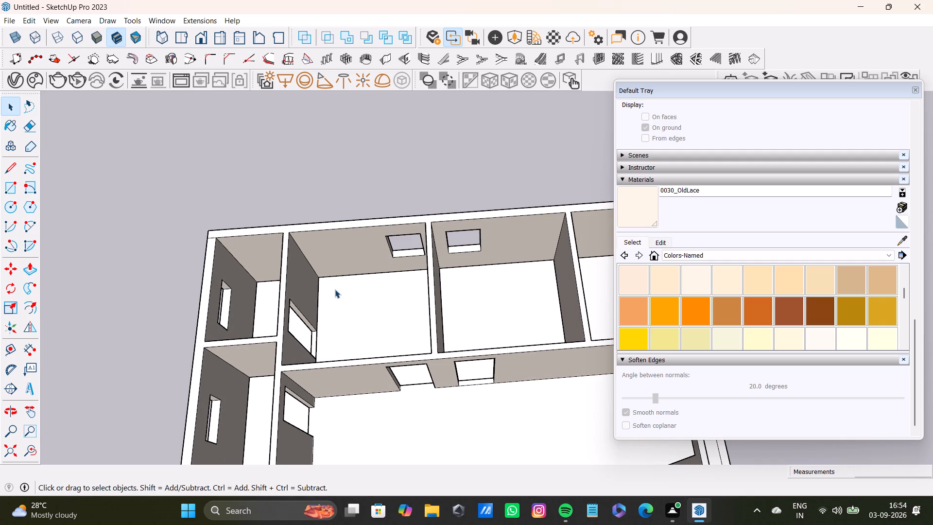
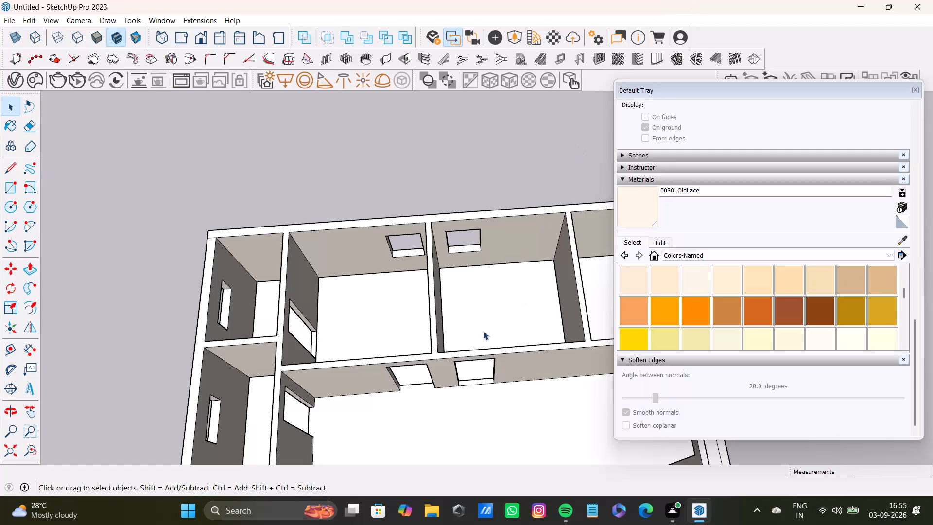
# Examine the house model's rooms, door openings and interior walls from above and from several angles.
pyautogui.press('space')
pyautogui.doubleClick(340, 183)
pyautogui.scroll(3, 380, 270)
pyautogui.scroll(-8, 406, 290)
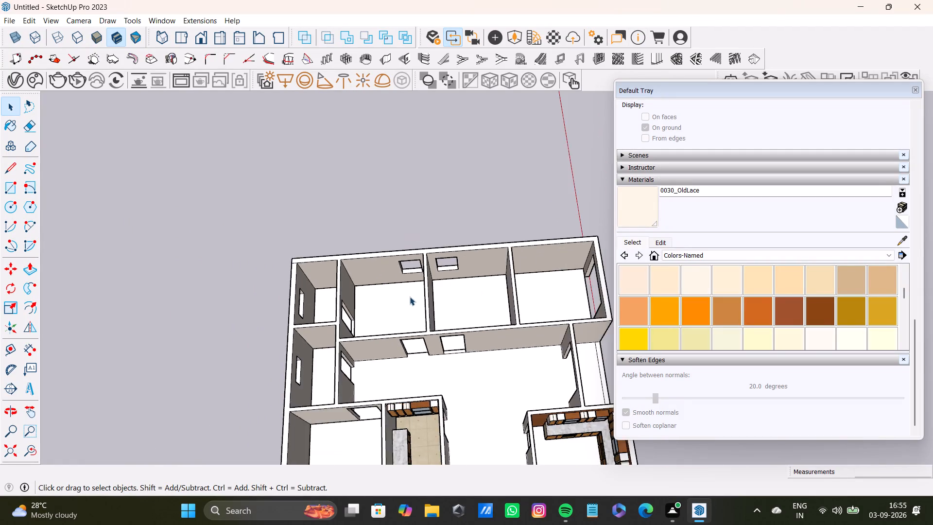
pyautogui.moveTo(445, 306); pyautogui.dragTo(235, 298, button='middle')
pyautogui.scroll(5, 349, 244)
pyautogui.keyDown('shift'); pyautogui.moveTo(409, 239); pyautogui.dragTo(442, 366, button='middle'); pyautogui.keyUp('shift')
pyautogui.moveTo(495, 359); pyautogui.dragTo(301, 233, button='middle')
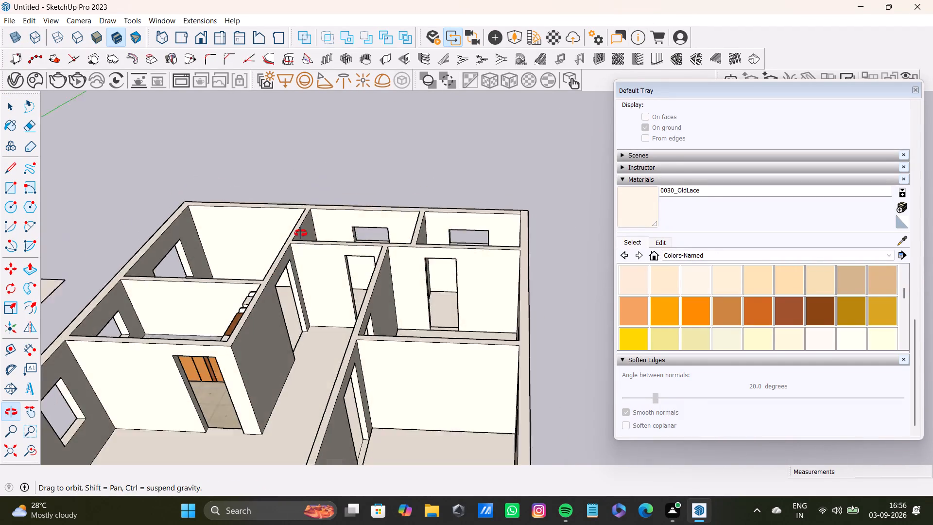
pyautogui.moveTo(301, 233); pyautogui.dragTo(264, 265, button='middle')
pyautogui.scroll(7, 426, 258)
pyautogui.moveTo(443, 306); pyautogui.dragTo(395, 336, button='middle')
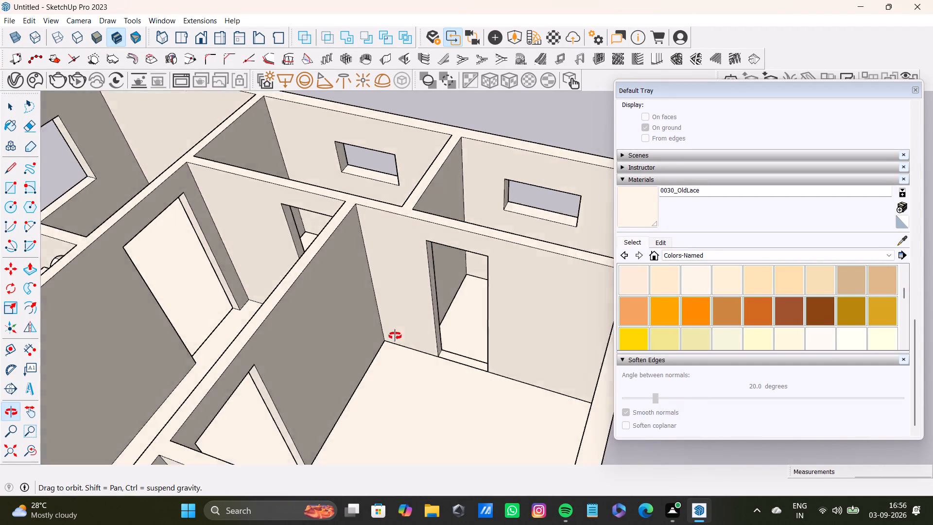
pyautogui.moveTo(395, 336); pyautogui.dragTo(272, 347, button='middle')
pyautogui.scroll(-4, 293, 257)
pyautogui.keyDown('shift'); pyautogui.moveTo(326, 262); pyautogui.dragTo(482, 340, button='middle'); pyautogui.keyUp('shift')
pyautogui.moveTo(493, 366); pyautogui.dragTo(354, 388, button='middle')
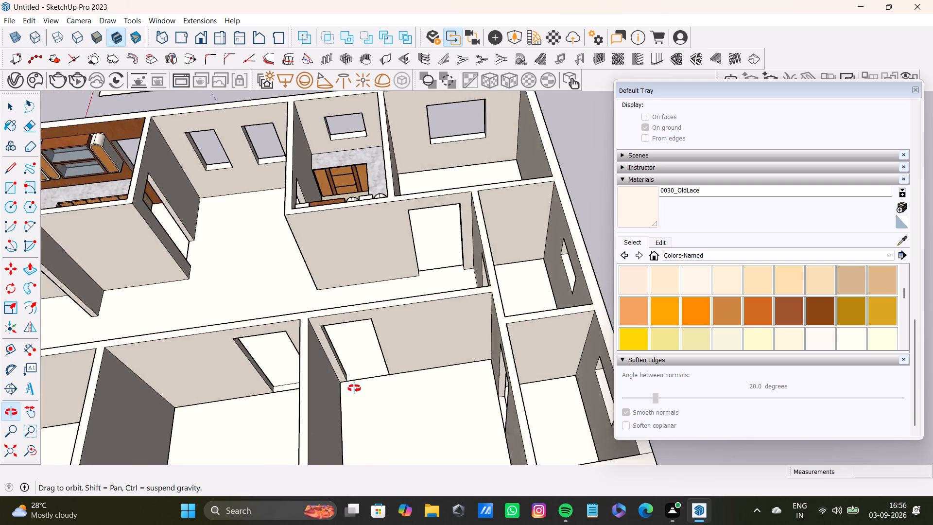
pyautogui.moveTo(354, 388); pyautogui.dragTo(355, 405, button='middle')
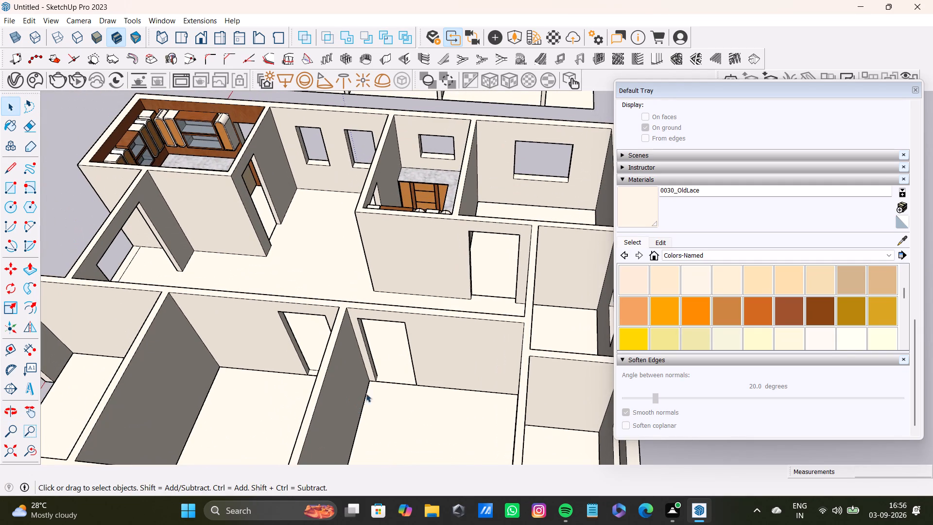
# Select the bedroom wall face with the doorway and place a vertical guide 1" in from its edge farthest from the doorway.
pyautogui.click(443, 362)
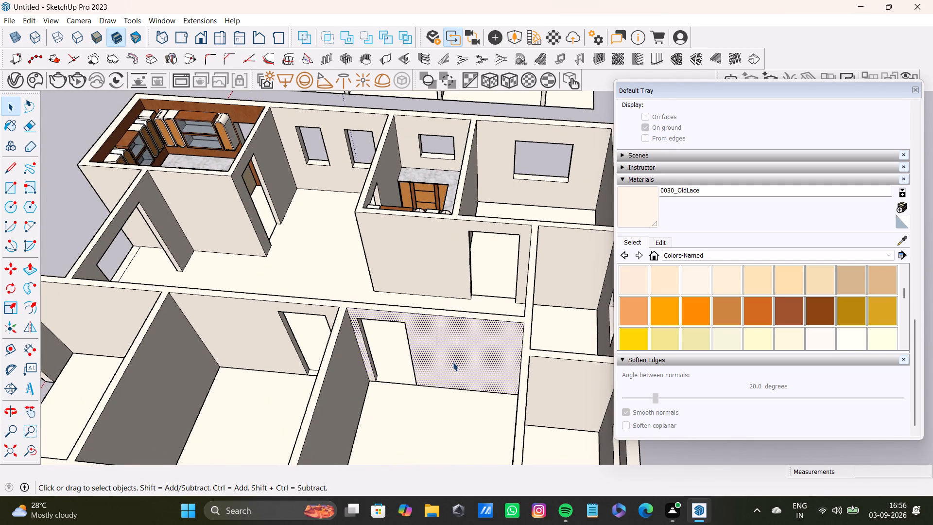
pyautogui.scroll(5, 453, 362)
pyautogui.moveTo(473, 277); pyautogui.dragTo(486, 216, button='middle')
pyautogui.keyDown('shift'); pyautogui.moveTo(476, 210); pyautogui.dragTo(438, 230, button='middle'); pyautogui.keyUp('shift')
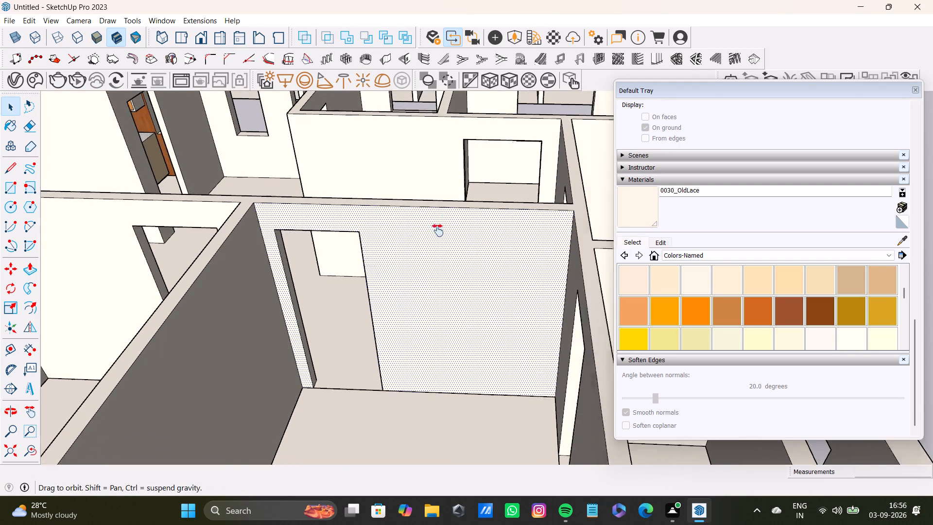
pyautogui.keyDown('shift'); pyautogui.moveTo(438, 230); pyautogui.dragTo(416, 259, button='middle'); pyautogui.keyUp('shift')
pyautogui.press('t')
pyautogui.scroll(4, 552, 330)
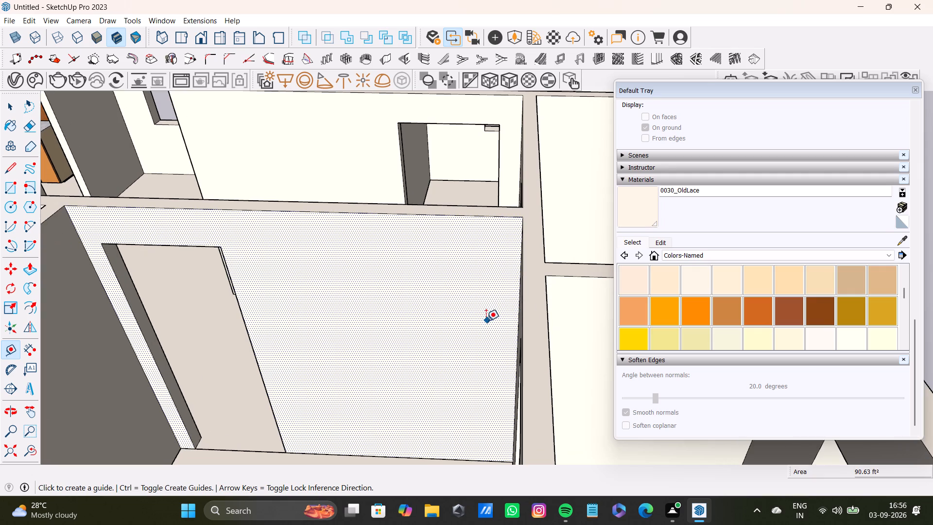
pyautogui.keyDown('shift'); pyautogui.moveTo(544, 293); pyautogui.dragTo(554, 290, button='middle'); pyautogui.keyUp('shift')
pyautogui.moveTo(435, 317); pyautogui.dragTo(525, 288, button='middle')
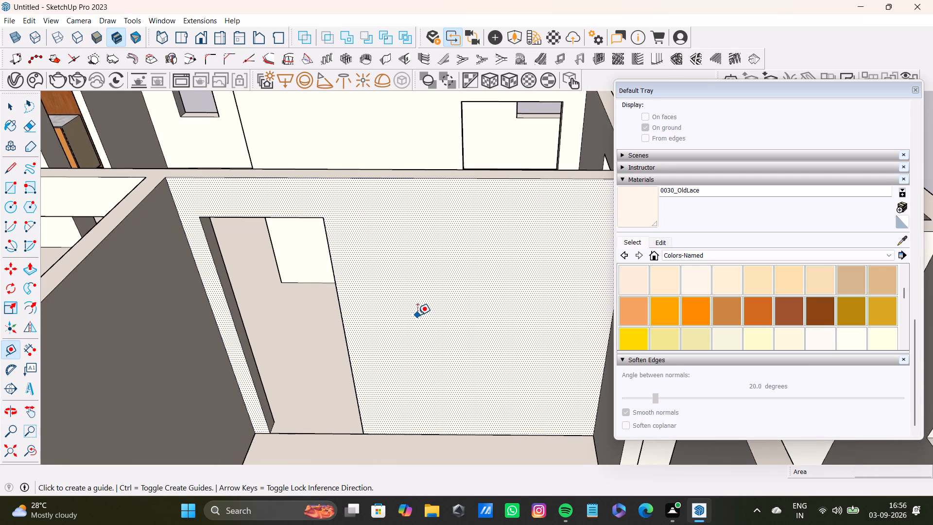
pyautogui.scroll(-3, 417, 317)
pyautogui.keyDown('shift'); pyautogui.moveTo(426, 309); pyautogui.dragTo(380, 358, button='middle'); pyautogui.keyUp('shift')
pyautogui.moveTo(380, 362); pyautogui.dragTo(371, 367, button='middle')
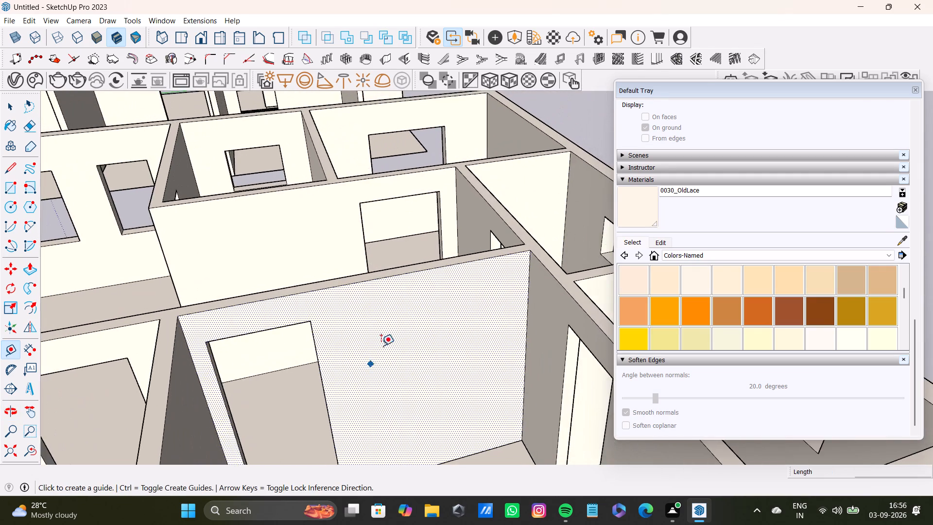
pyautogui.scroll(3, 483, 311)
pyautogui.click(544, 301)
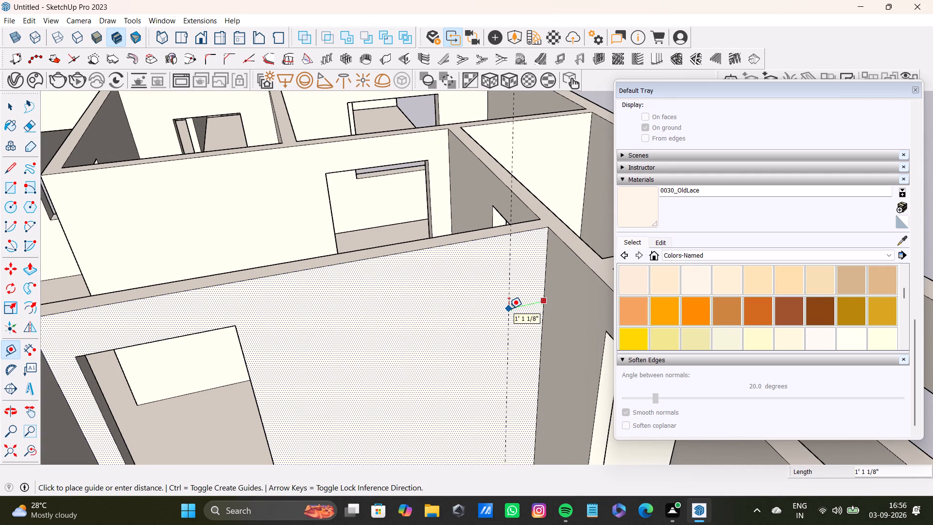
pyautogui.press('1')
pyautogui.hotkey('shift', '"')
pyautogui.press('Return')
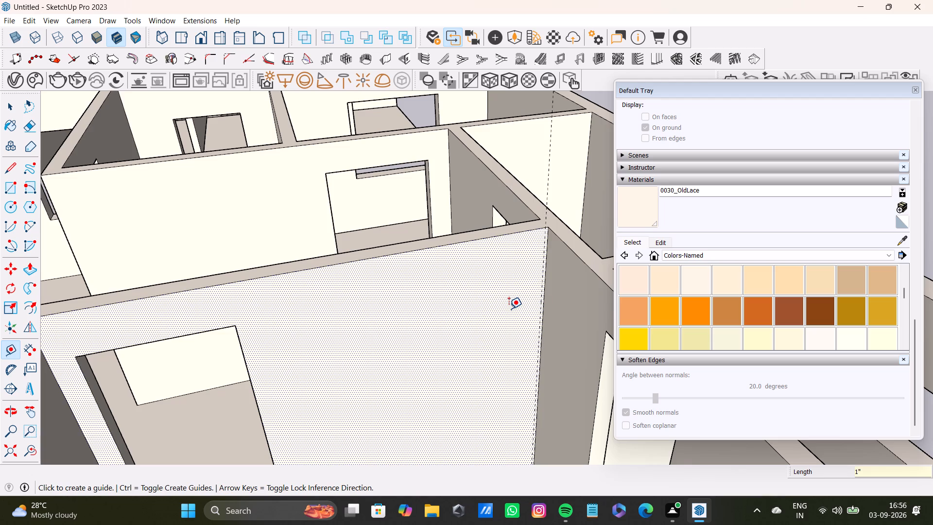
# Place a vertical guide 1" in from the same wall's other edge, beside the doorway.
pyautogui.scroll(-2, 71, 377)
pyautogui.keyDown('shift'); pyautogui.moveTo(86, 383); pyautogui.dragTo(146, 328, button='middle'); pyautogui.keyUp('shift')
pyautogui.scroll(3, 130, 338)
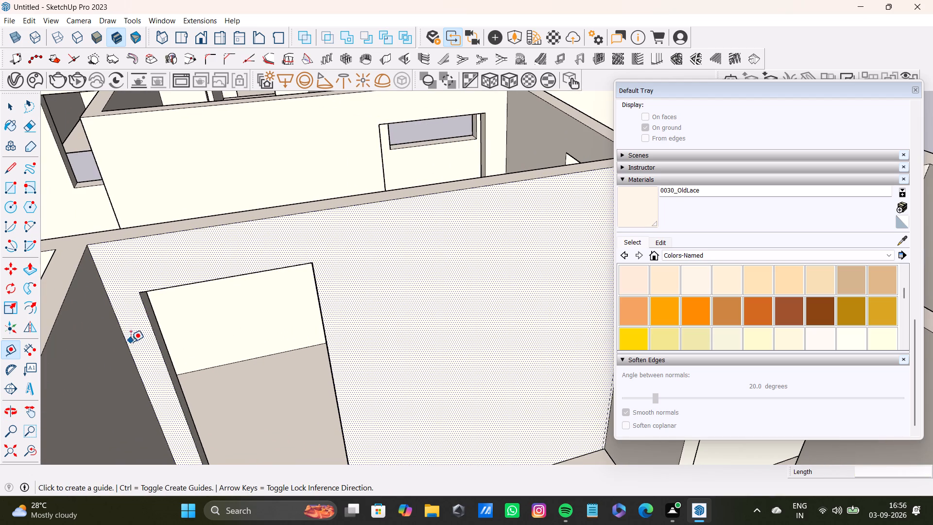
pyautogui.click(128, 346)
pyautogui.press('1')
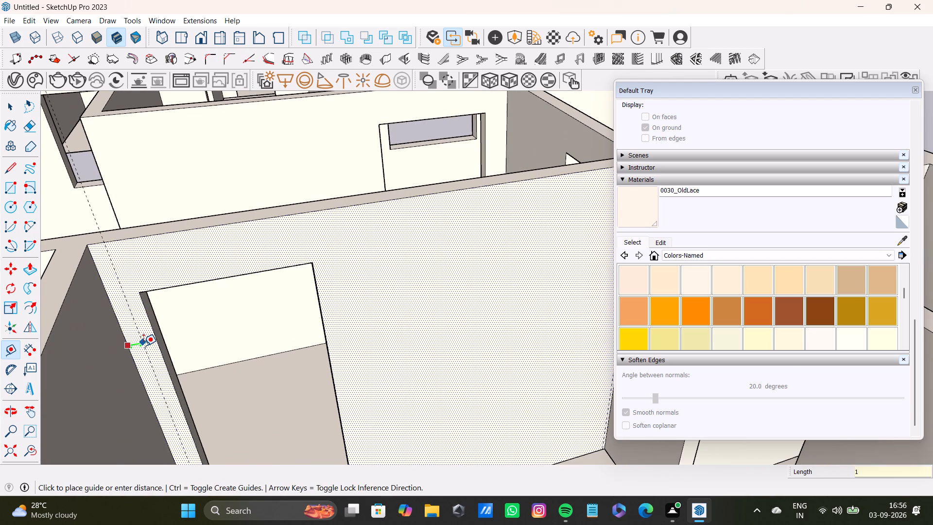
pyautogui.hotkey('shift', '"')
pyautogui.press('Return')
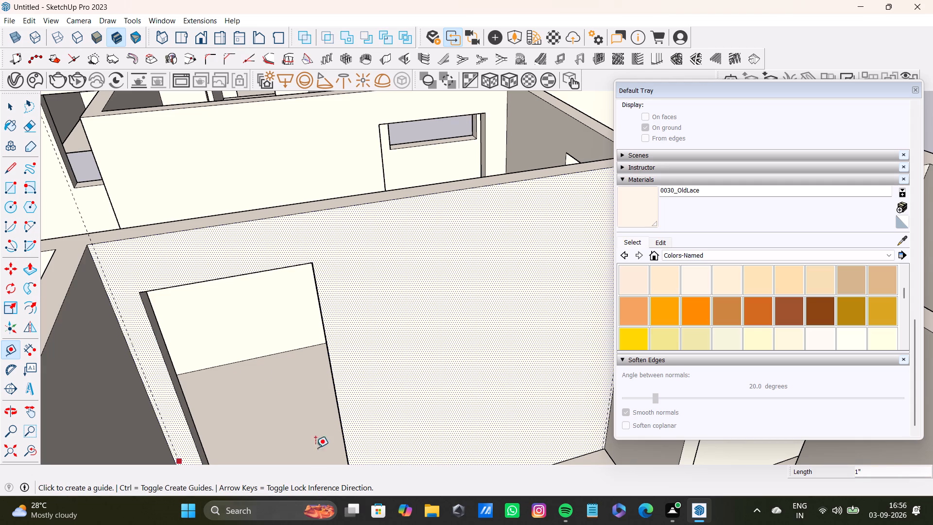
# Place a vertical guide 1' toward the doorway from the 1" guide at the wall's far edge.
pyautogui.scroll(-6, 279, 327)
pyautogui.moveTo(330, 333); pyautogui.dragTo(329, 368, button='middle')
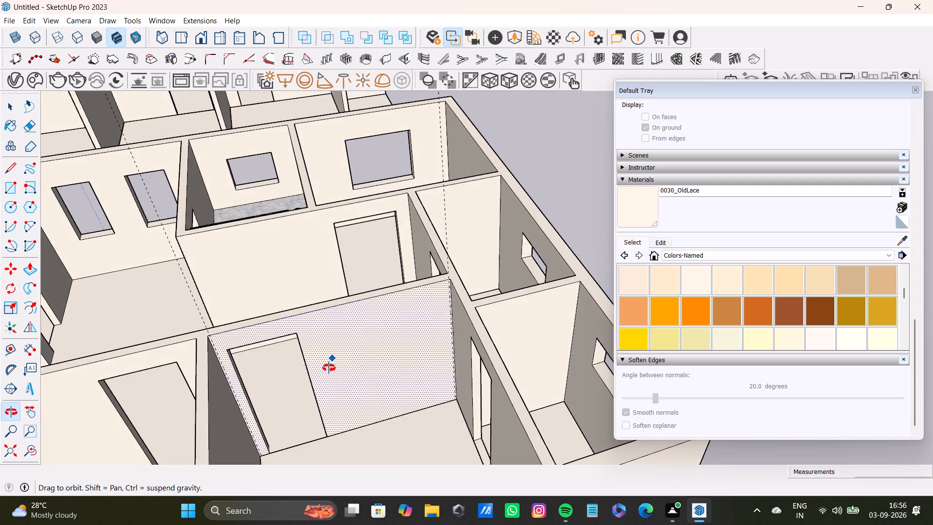
pyautogui.moveTo(329, 368); pyautogui.dragTo(307, 368, button='middle')
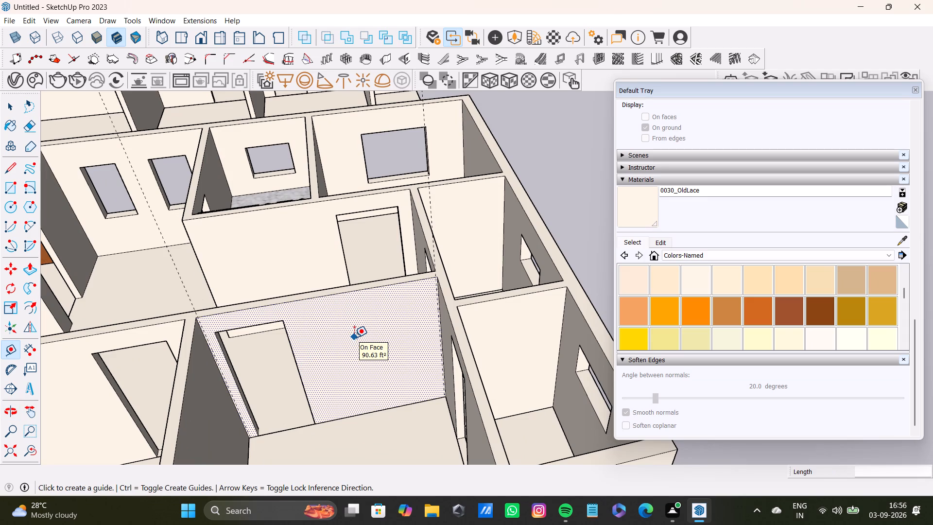
pyautogui.scroll(4, 389, 339)
pyautogui.keyDown('shift'); pyautogui.moveTo(399, 323); pyautogui.dragTo(563, 317, button='middle'); pyautogui.keyUp('shift')
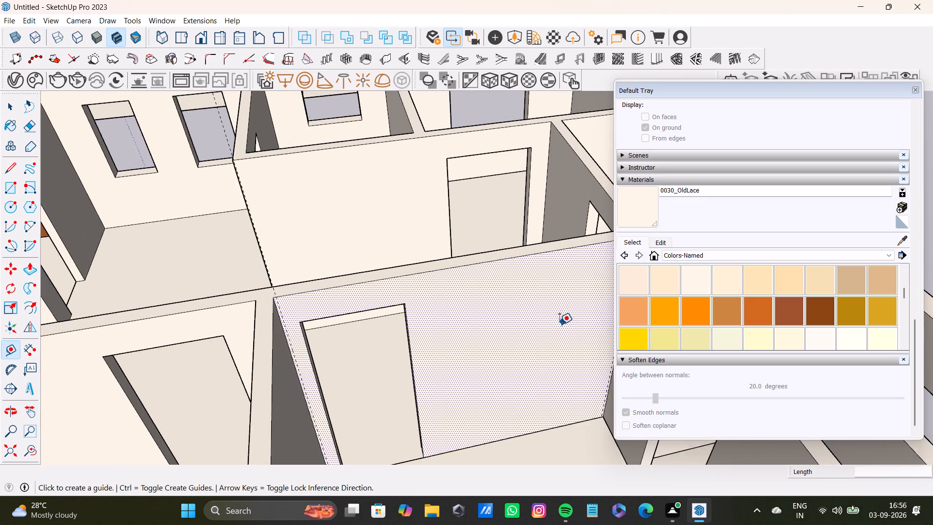
pyautogui.moveTo(553, 324); pyautogui.dragTo(427, 350, button='middle')
pyautogui.moveTo(422, 350); pyautogui.dragTo(438, 315, button='middle')
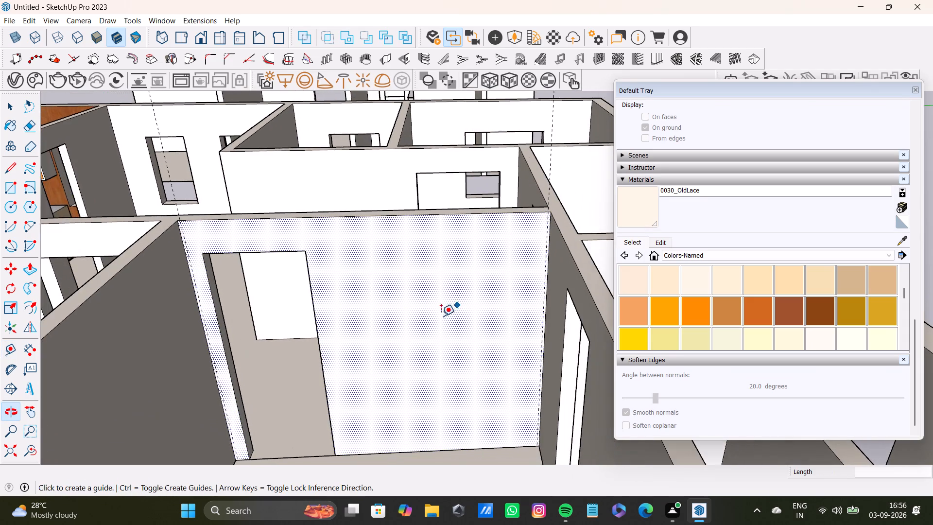
pyautogui.scroll(3, 479, 317)
pyautogui.click(565, 294)
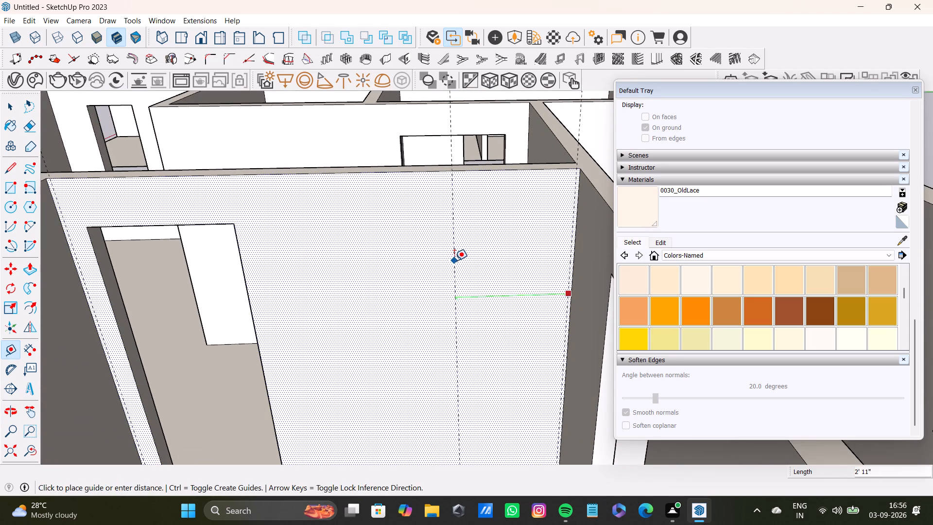
pyautogui.scroll(-4, 469, 280)
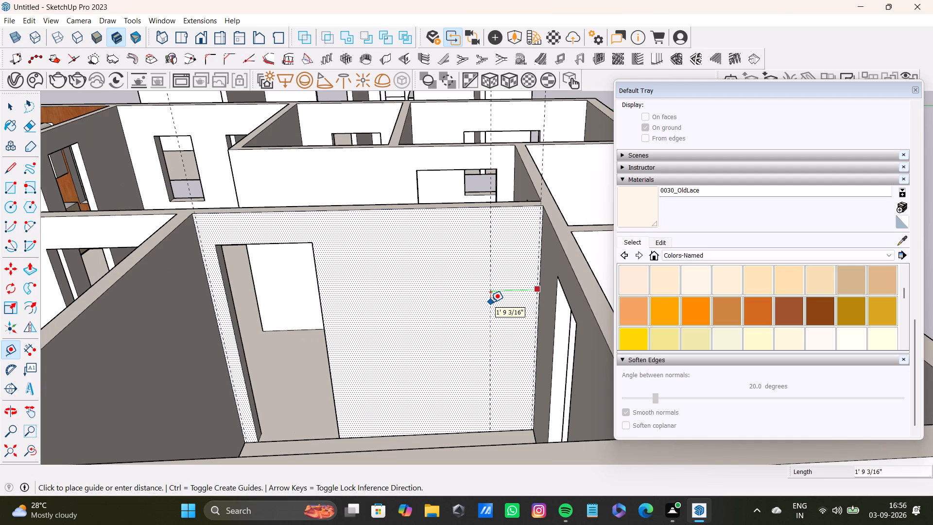
pyautogui.write("1'")
pyautogui.press('Return')
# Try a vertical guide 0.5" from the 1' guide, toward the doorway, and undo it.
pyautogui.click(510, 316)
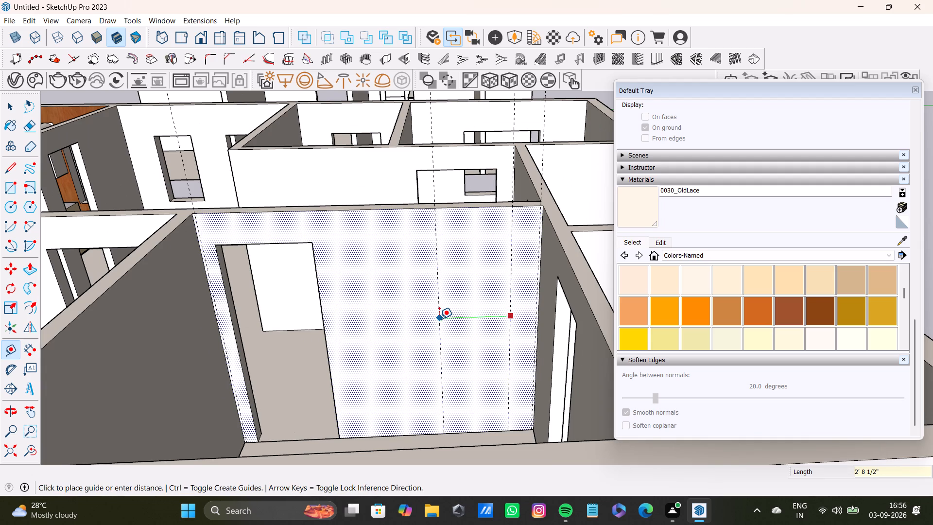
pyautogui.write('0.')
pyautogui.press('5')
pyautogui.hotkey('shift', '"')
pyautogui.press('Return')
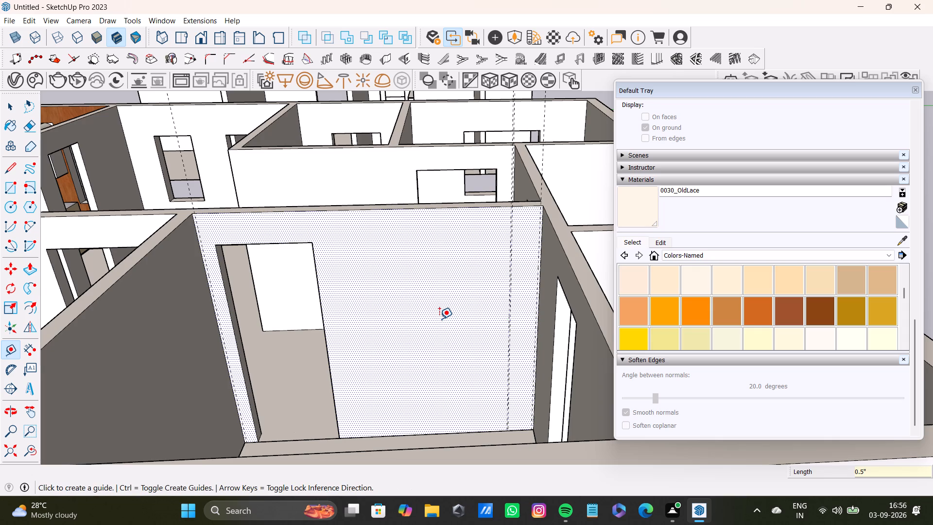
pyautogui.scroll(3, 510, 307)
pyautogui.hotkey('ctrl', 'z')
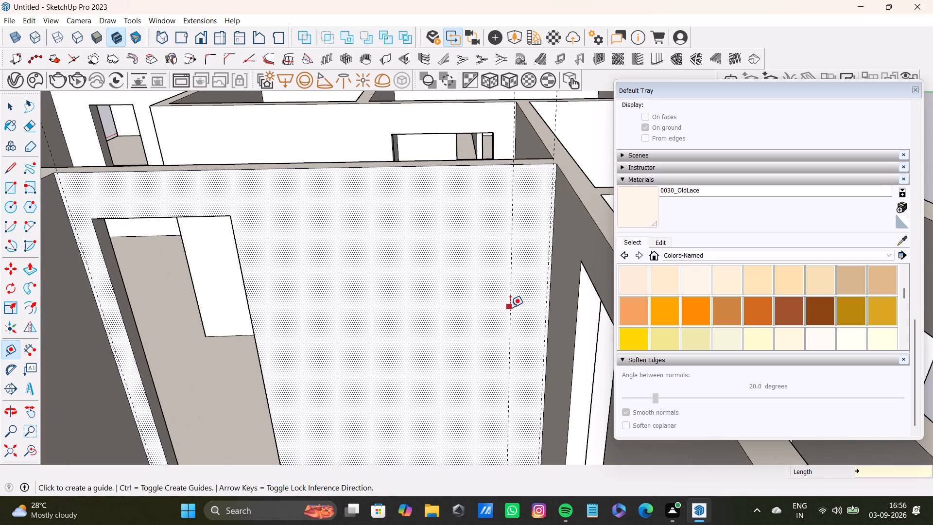
# Place a vertical guide 0.5" from the 1' guide, on its doorway side.
pyautogui.scroll(7, 513, 305)
pyautogui.click(508, 297)
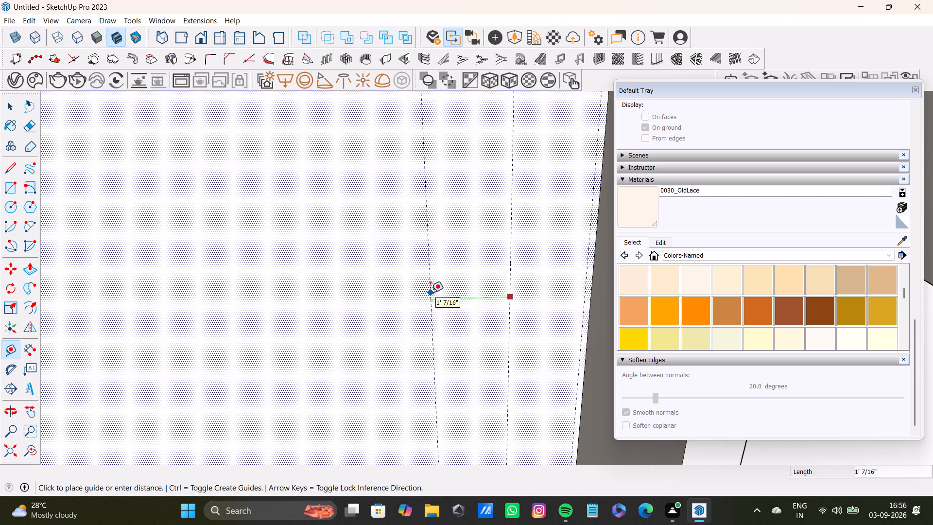
pyautogui.write('0.5')
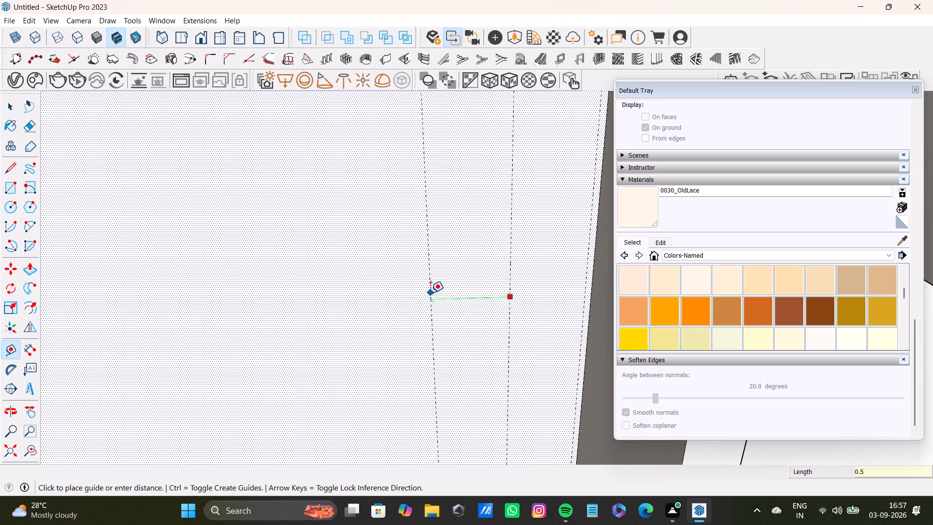
pyautogui.hotkey('shift', '"')
pyautogui.press('Return')
# Place a vertical guide 2' toward the doorway from the 0.5" offset guide on the wall face.
pyautogui.scroll(-6, 430, 285)
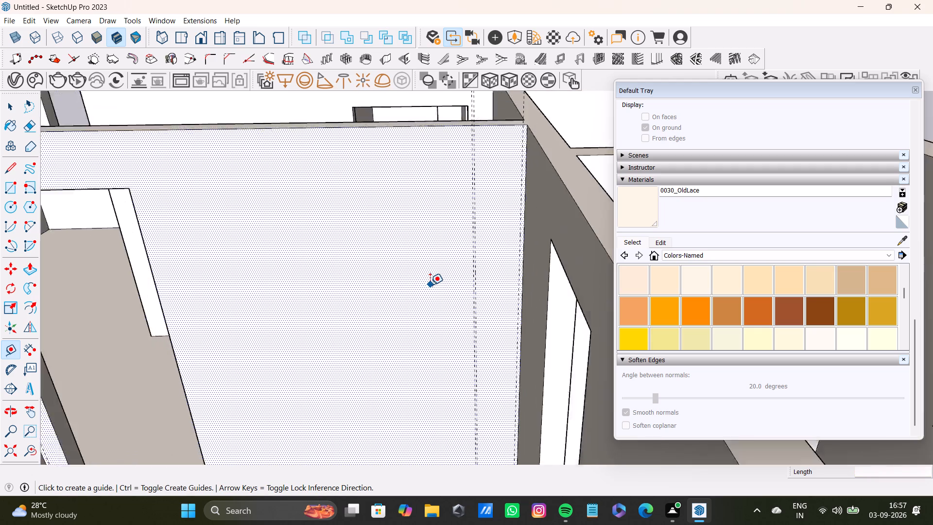
pyautogui.scroll(-2, 430, 285)
pyautogui.keyDown('shift'); pyautogui.moveTo(429, 286); pyautogui.dragTo(527, 293, button='middle'); pyautogui.keyUp('shift')
pyautogui.scroll(3, 529, 284)
pyautogui.moveTo(536, 260); pyautogui.dragTo(444, 284, button='middle')
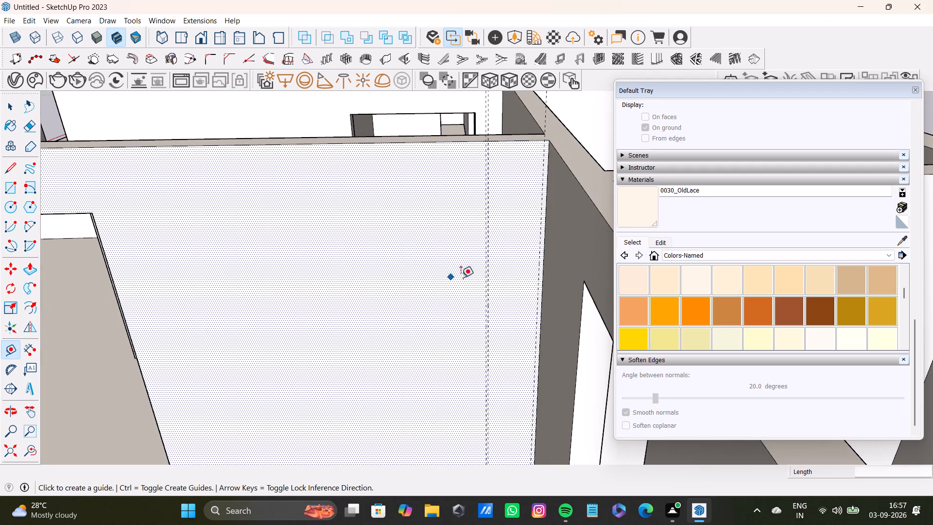
pyautogui.scroll(7, 473, 287)
pyautogui.click(498, 288)
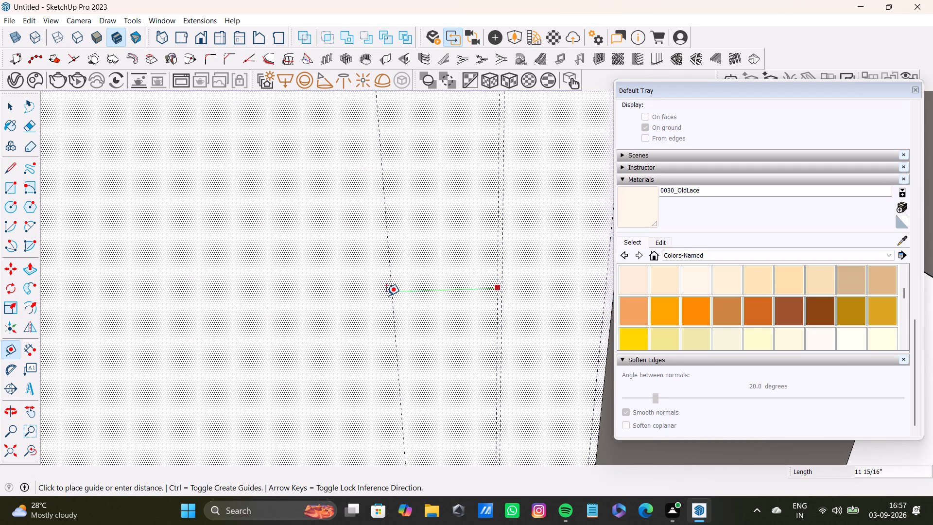
pyautogui.scroll(-7, 368, 297)
pyautogui.keyDown('shift'); pyautogui.moveTo(358, 300); pyautogui.dragTo(487, 282, button='middle'); pyautogui.keyUp('shift')
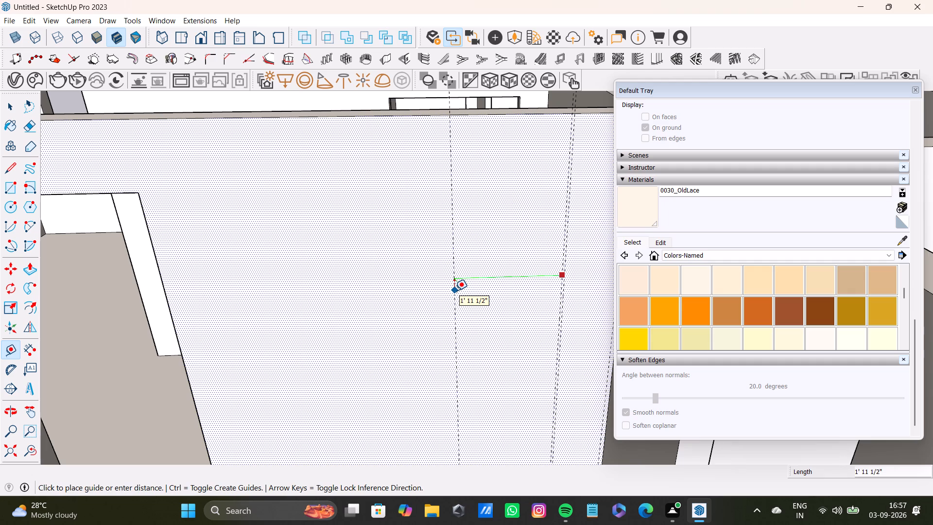
pyautogui.moveTo(449, 286); pyautogui.dragTo(414, 316, button='middle')
pyautogui.write("2'")
pyautogui.press('Return')
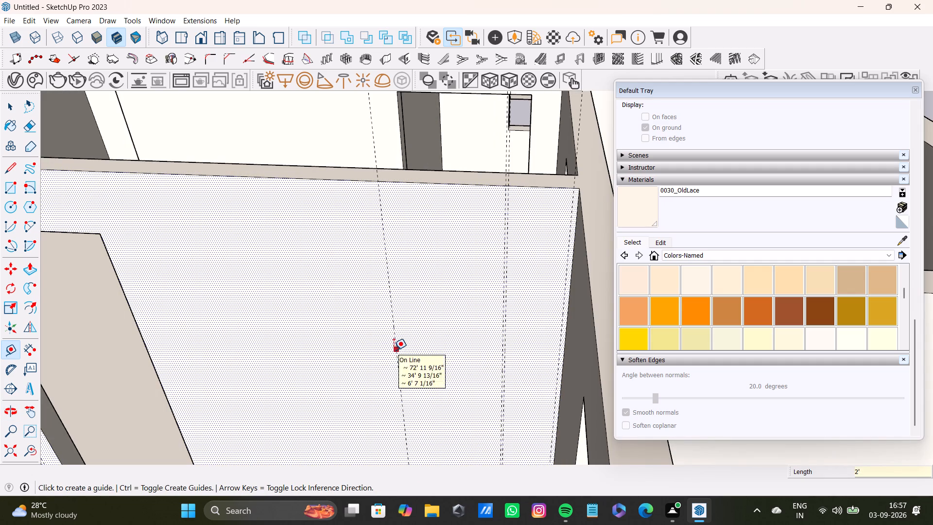
# Place a vertical guide 0.5" from the 2' guide, on its doorway side.
pyautogui.click(394, 350)
pyautogui.write('0.')
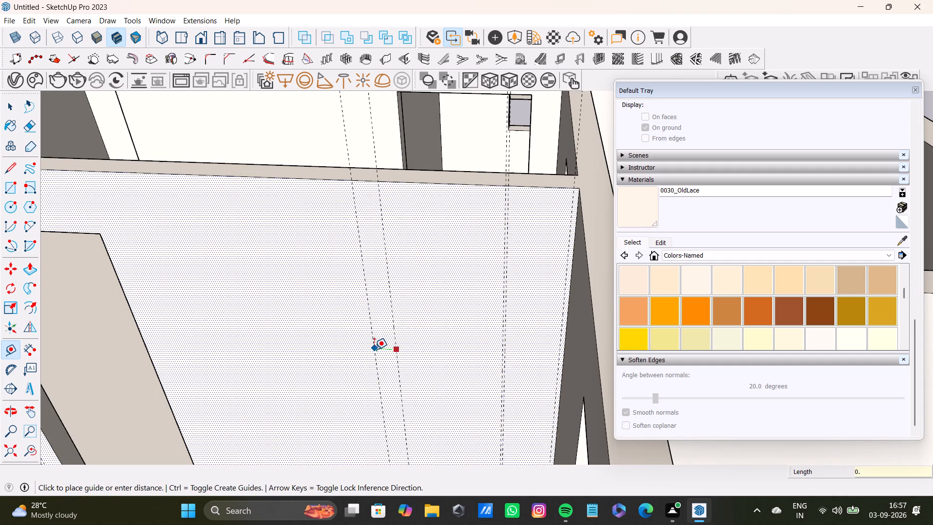
pyautogui.press('5')
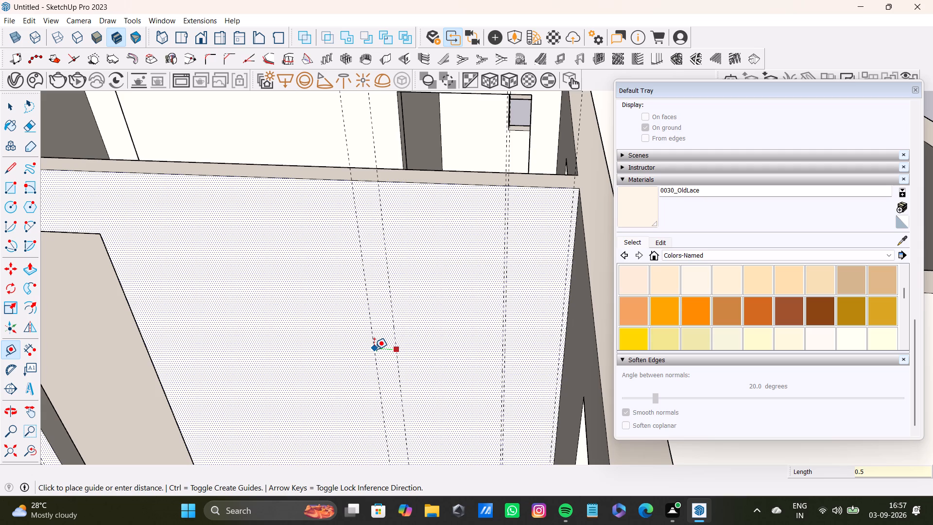
pyautogui.hotkey('shift', '"')
pyautogui.press('Return')
pyautogui.scroll(4, 374, 348)
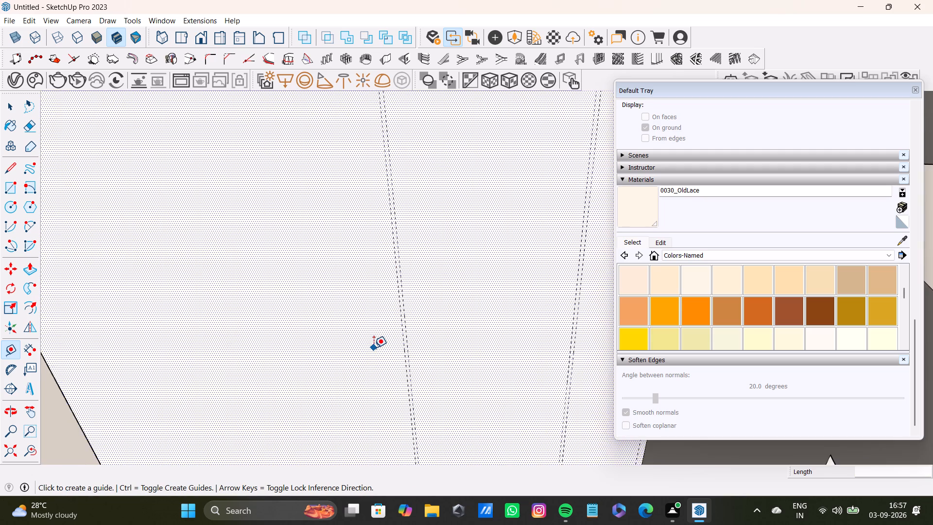
# Place a vertical guide 1' toward the doorway from the last 0.5" offset guide on the wall face.
pyautogui.scroll(7, 374, 348)
pyautogui.click(436, 329)
pyautogui.scroll(-4, 235, 324)
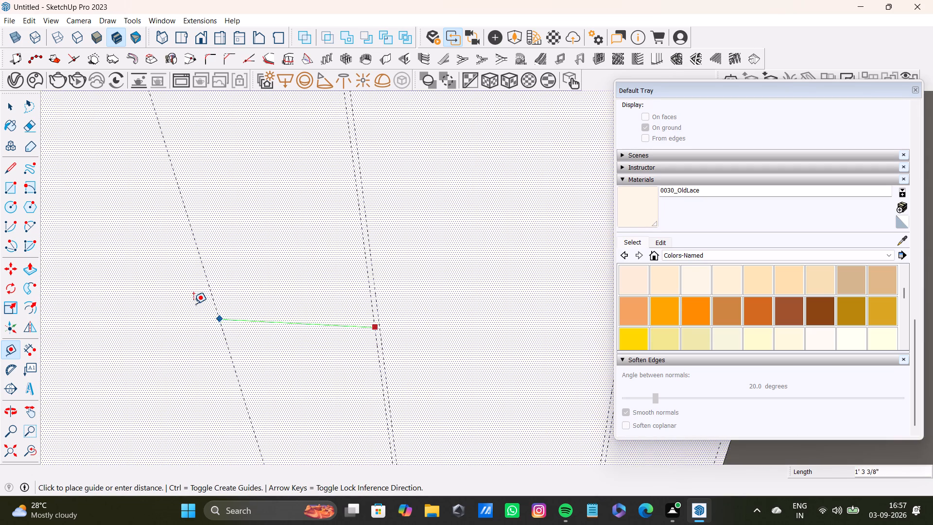
pyautogui.scroll(-5, 193, 304)
pyautogui.moveTo(155, 318); pyautogui.dragTo(347, 310, button='middle')
pyautogui.scroll(-4, 345, 312)
pyautogui.moveTo(339, 318); pyautogui.dragTo(334, 351, button='middle')
pyautogui.write("1'")
pyautogui.press('Return')
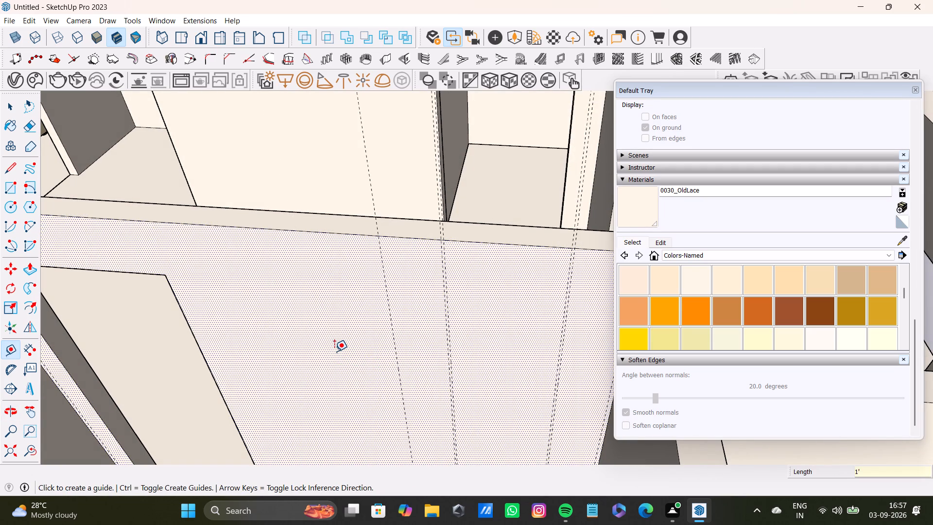
# Place a vertical guide 0.5" from the new 1' guide, on its doorway side.
pyautogui.click(400, 381)
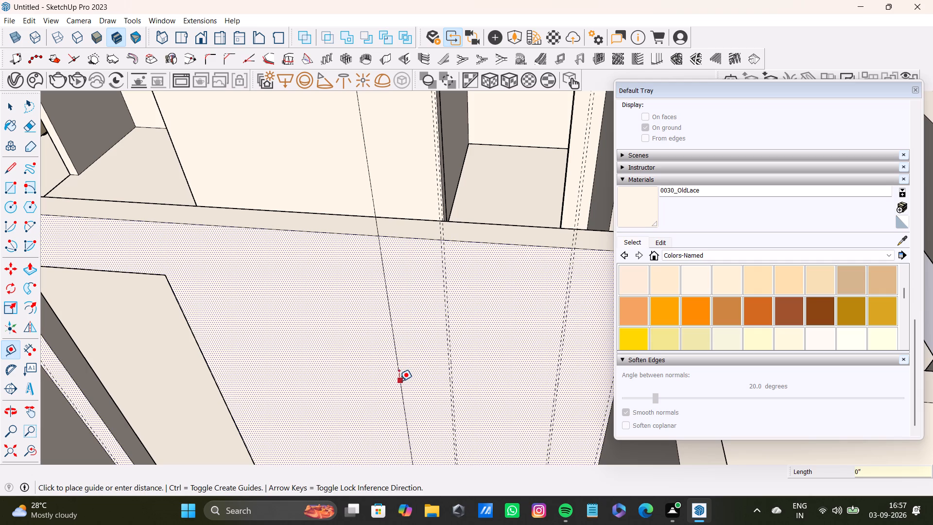
pyautogui.write('0.5')
pyautogui.hotkey('shift', '"')
pyautogui.press('Return')
# Place a vertical guide 2' toward the doorway from the latest 0.5" offset guide.
pyautogui.scroll(2, 370, 358)
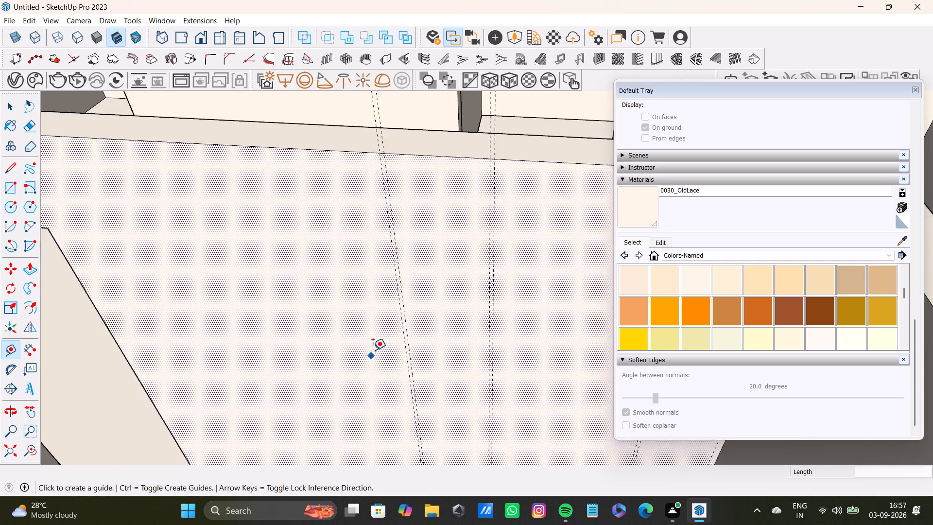
pyautogui.scroll(5, 373, 350)
pyautogui.click(417, 367)
pyautogui.write("2'")
pyautogui.press('Return')
# Place a vertical guide 0.5" from the new 2' guide, on its doorway side.
pyautogui.scroll(-4, 169, 352)
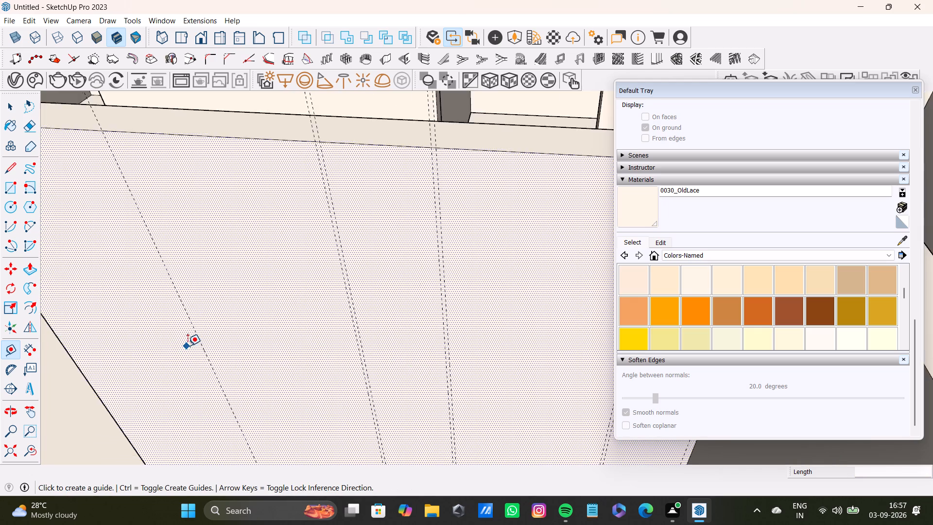
pyautogui.scroll(-1, 188, 346)
pyautogui.keyDown('shift'); pyautogui.moveTo(188, 346); pyautogui.dragTo(318, 299, button='middle'); pyautogui.keyUp('shift')
pyautogui.click(333, 310)
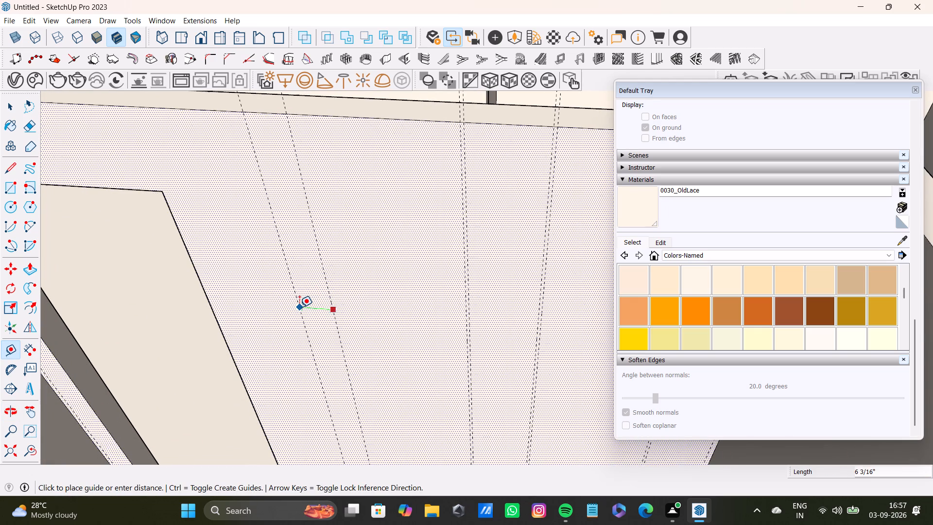
pyautogui.write('0.5')
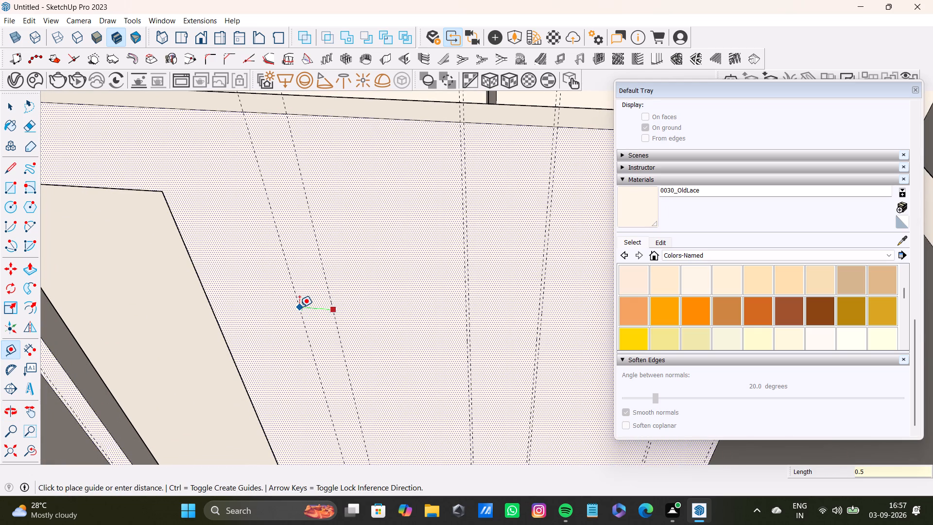
pyautogui.hotkey('shift', '"')
pyautogui.press('Return')
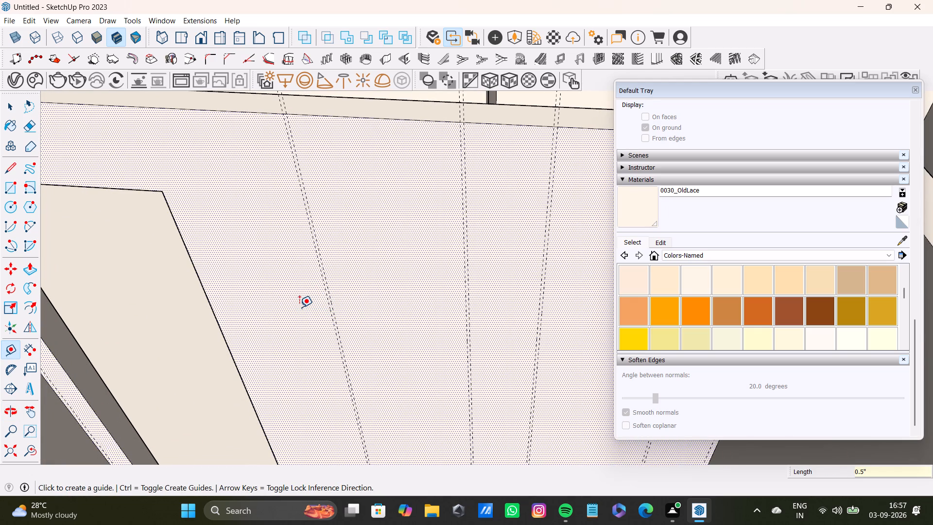
# Place a vertical guide 1' toward the doorway from the guide pair nearest the doorway.
pyautogui.scroll(-3, 296, 293)
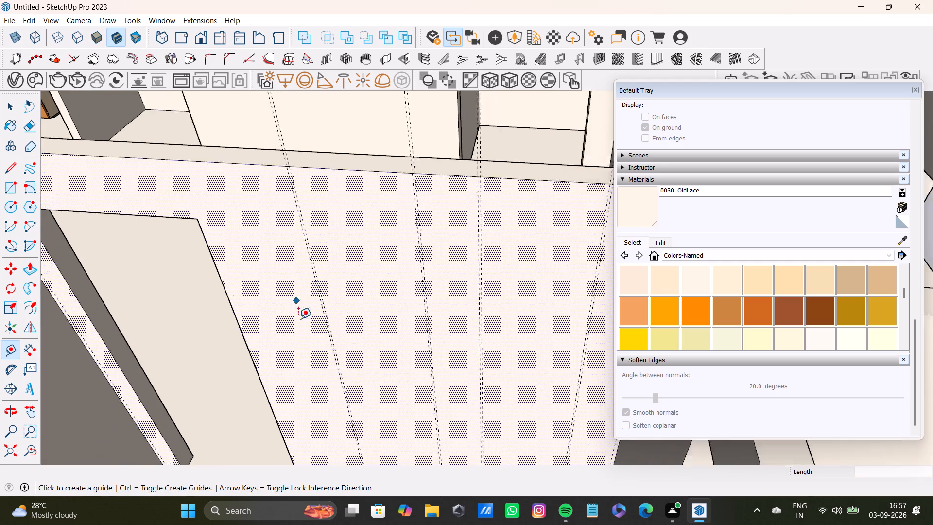
pyautogui.scroll(-3, 298, 319)
pyautogui.keyDown('shift'); pyautogui.moveTo(313, 351); pyautogui.dragTo(389, 341, button='middle'); pyautogui.keyUp('shift')
pyautogui.scroll(3, 342, 309)
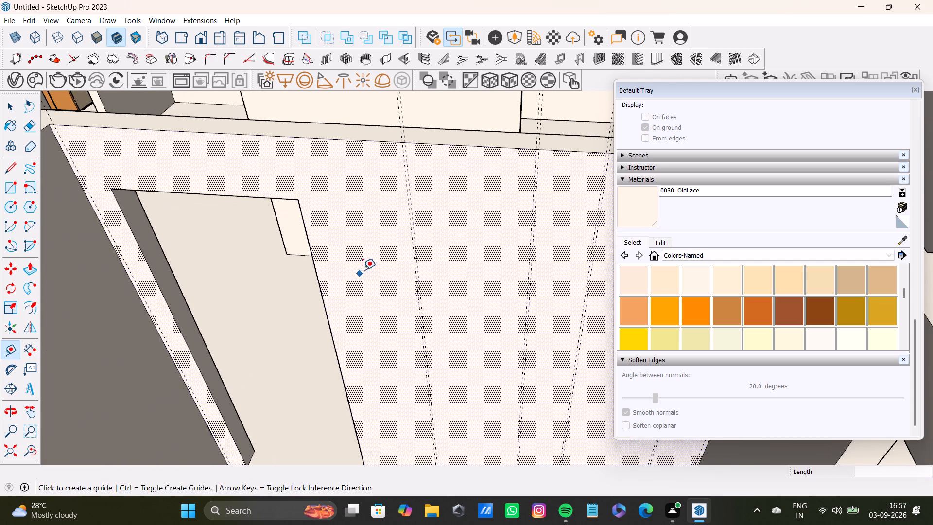
pyautogui.scroll(7, 413, 255)
pyautogui.click(415, 253)
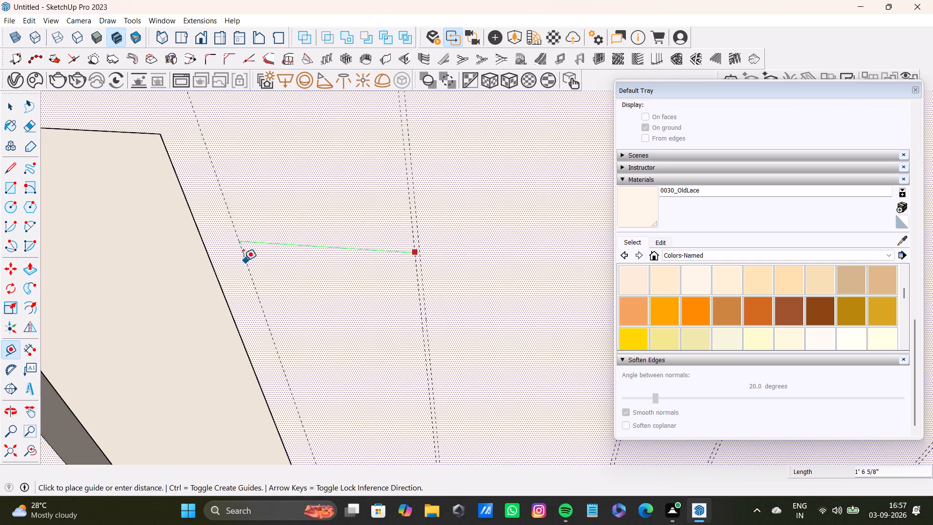
pyautogui.scroll(-4, 155, 254)
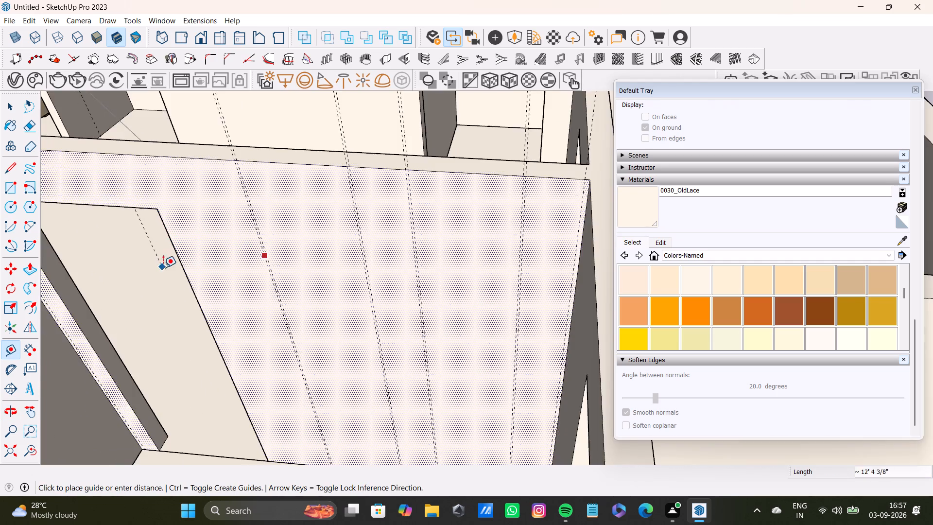
pyautogui.moveTo(163, 267); pyautogui.dragTo(281, 301, button='middle')
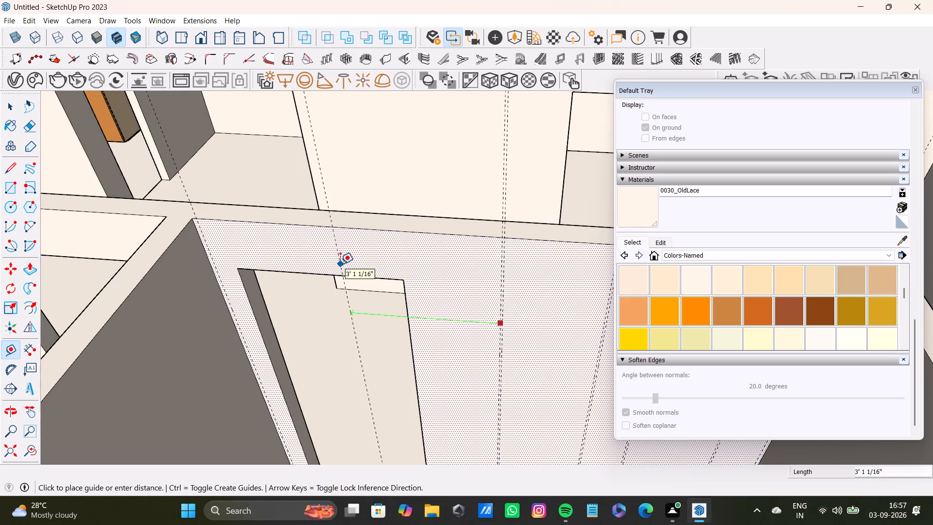
pyautogui.scroll(-3, 340, 264)
pyautogui.keyDown('shift'); pyautogui.moveTo(340, 264); pyautogui.dragTo(255, 270, button='middle'); pyautogui.keyUp('shift')
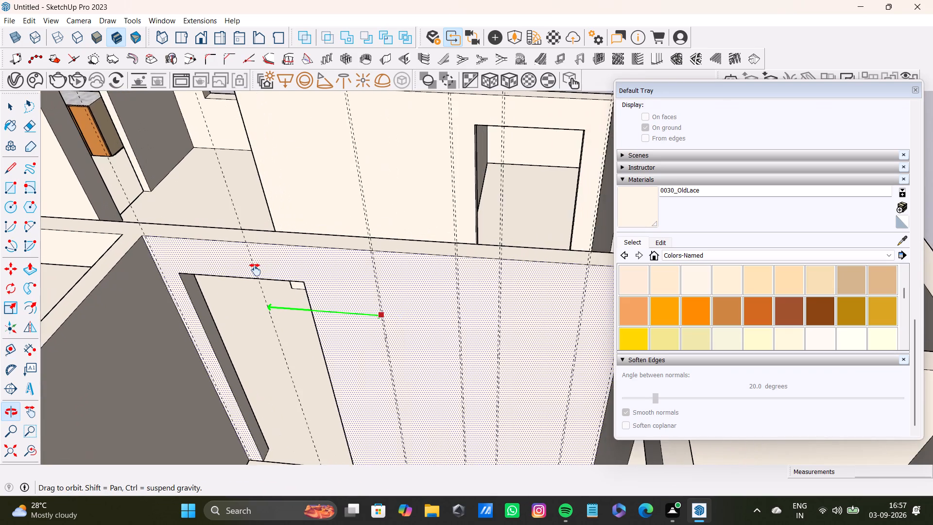
pyautogui.keyDown('shift'); pyautogui.moveTo(255, 270); pyautogui.dragTo(209, 262, button='middle'); pyautogui.keyUp('shift')
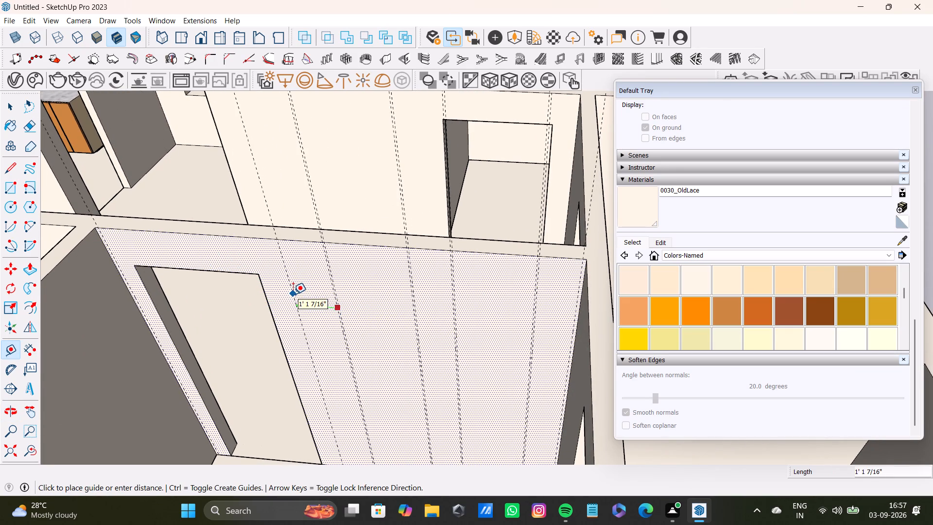
pyautogui.write("1'")
pyautogui.press('Return')
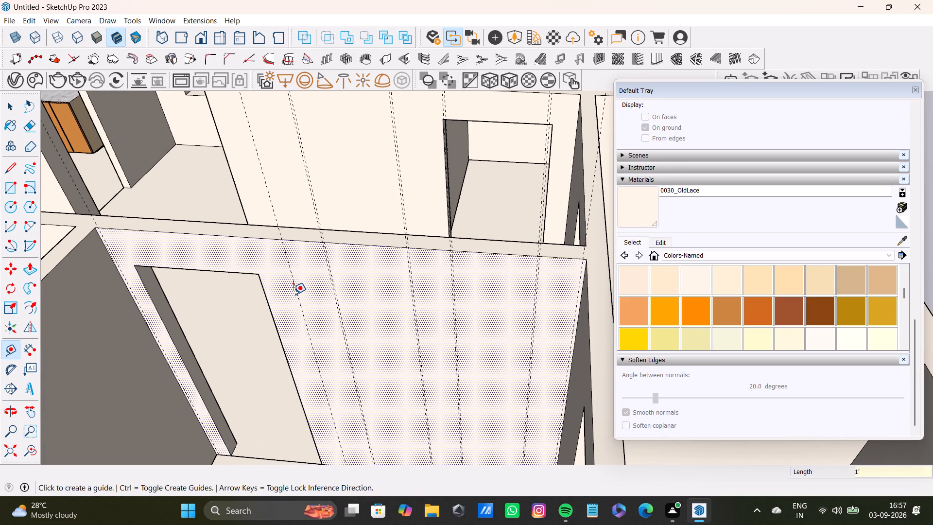
# Place a vertical guide 0.5" from the 1' guide beside the doorway, on its doorway side.
pyautogui.scroll(8, 293, 294)
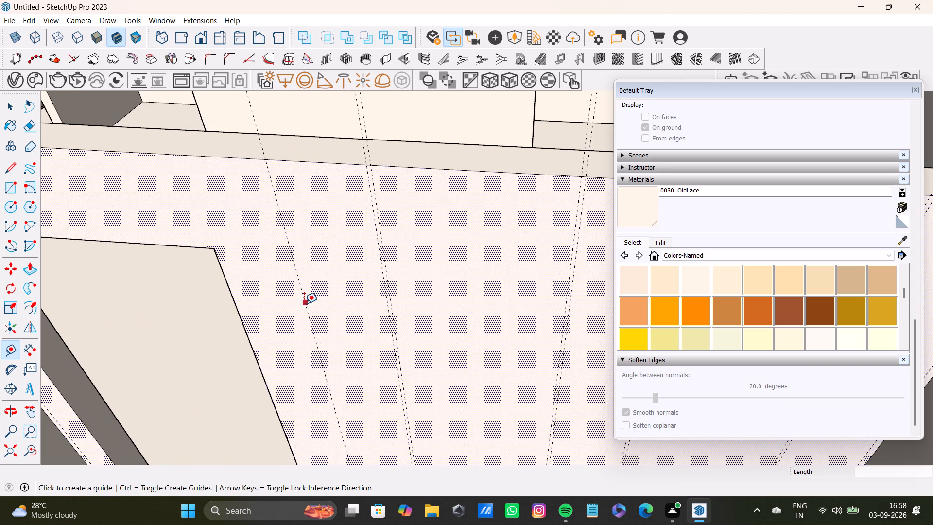
pyautogui.click(304, 304)
pyautogui.write('0.5')
pyautogui.hotkey('shift', '"')
pyautogui.press('Return')
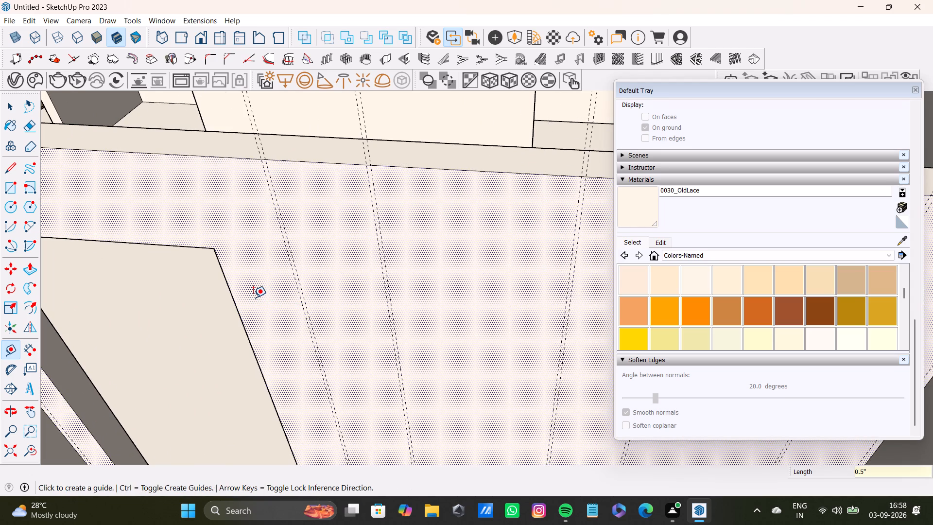
pyautogui.press('space')
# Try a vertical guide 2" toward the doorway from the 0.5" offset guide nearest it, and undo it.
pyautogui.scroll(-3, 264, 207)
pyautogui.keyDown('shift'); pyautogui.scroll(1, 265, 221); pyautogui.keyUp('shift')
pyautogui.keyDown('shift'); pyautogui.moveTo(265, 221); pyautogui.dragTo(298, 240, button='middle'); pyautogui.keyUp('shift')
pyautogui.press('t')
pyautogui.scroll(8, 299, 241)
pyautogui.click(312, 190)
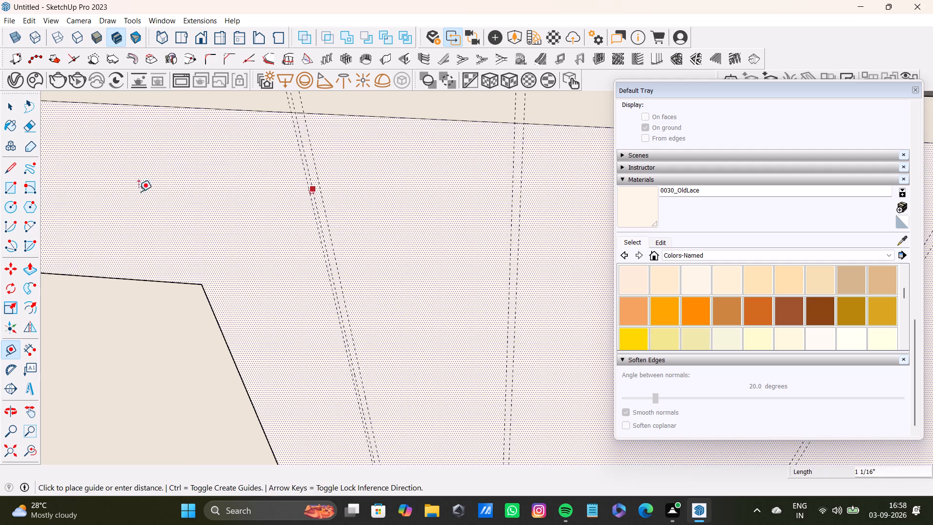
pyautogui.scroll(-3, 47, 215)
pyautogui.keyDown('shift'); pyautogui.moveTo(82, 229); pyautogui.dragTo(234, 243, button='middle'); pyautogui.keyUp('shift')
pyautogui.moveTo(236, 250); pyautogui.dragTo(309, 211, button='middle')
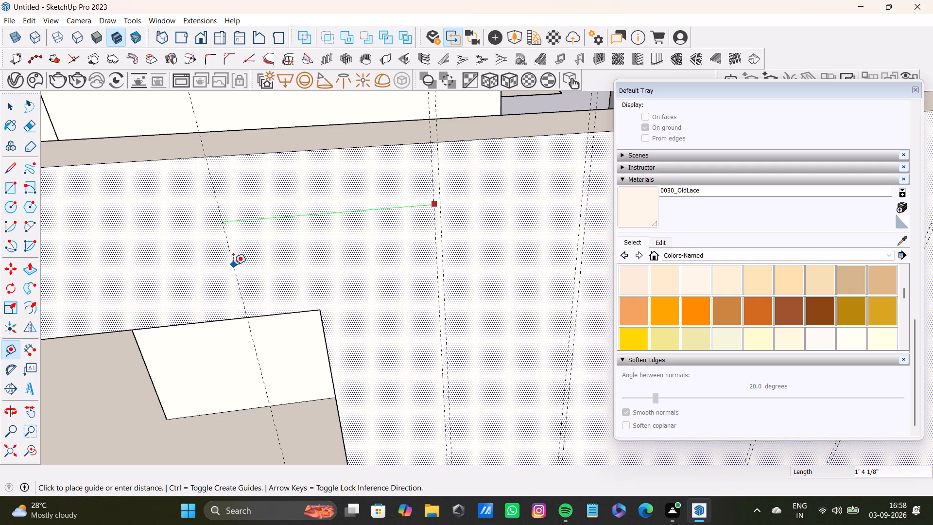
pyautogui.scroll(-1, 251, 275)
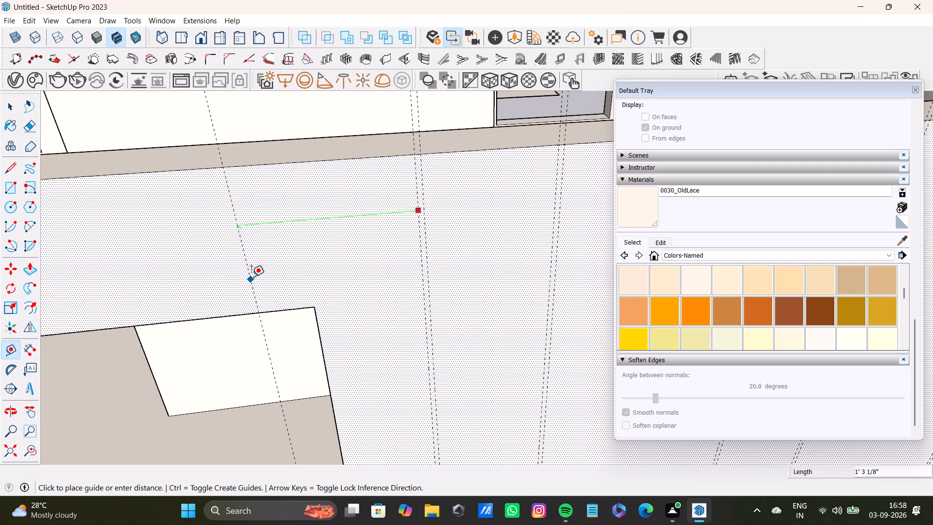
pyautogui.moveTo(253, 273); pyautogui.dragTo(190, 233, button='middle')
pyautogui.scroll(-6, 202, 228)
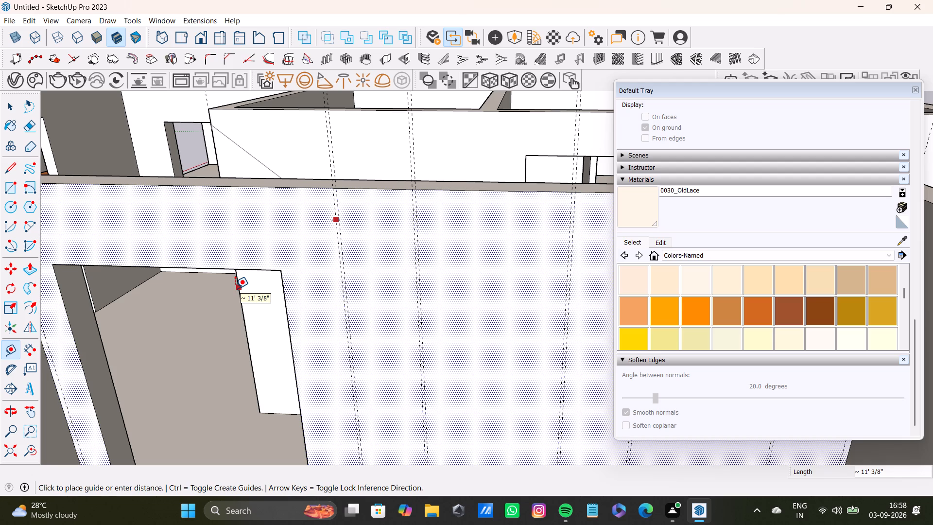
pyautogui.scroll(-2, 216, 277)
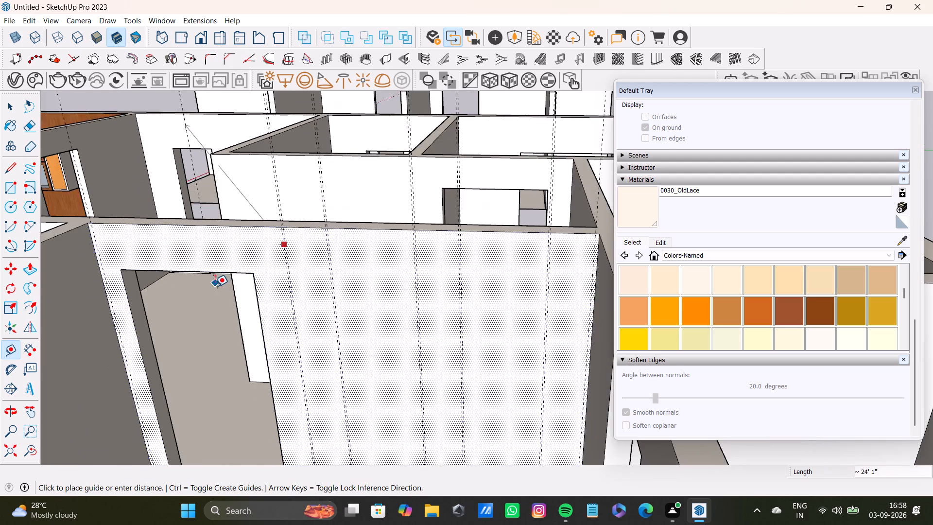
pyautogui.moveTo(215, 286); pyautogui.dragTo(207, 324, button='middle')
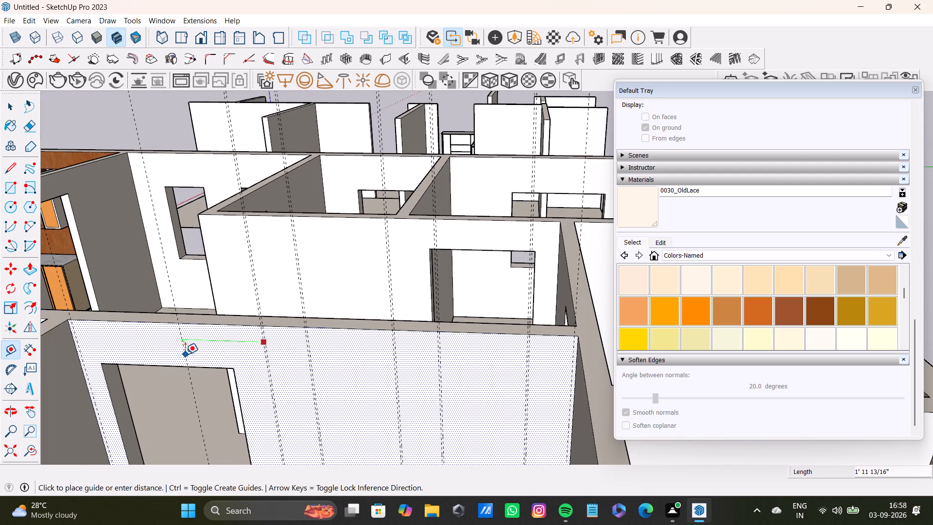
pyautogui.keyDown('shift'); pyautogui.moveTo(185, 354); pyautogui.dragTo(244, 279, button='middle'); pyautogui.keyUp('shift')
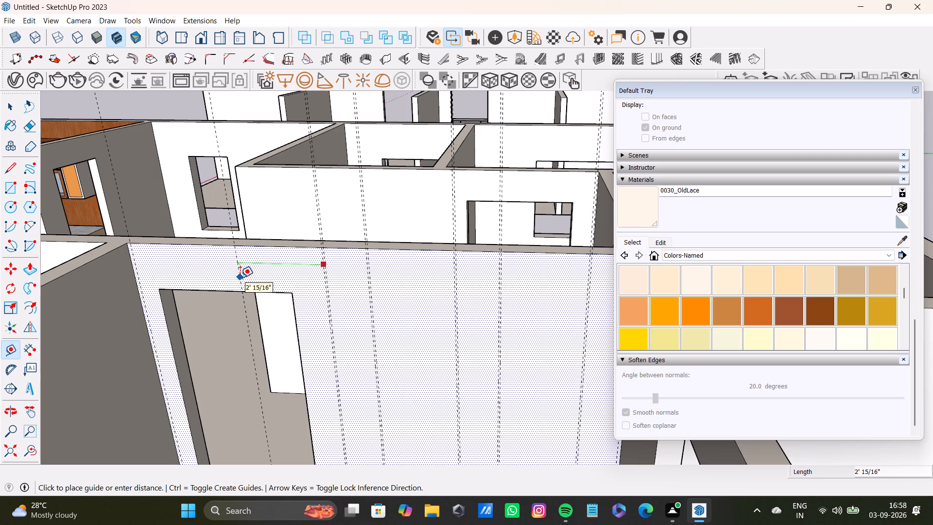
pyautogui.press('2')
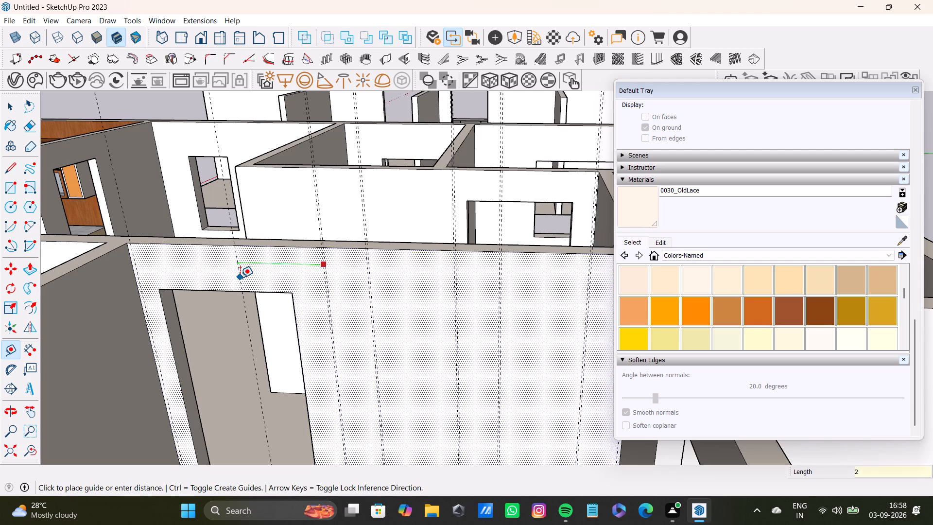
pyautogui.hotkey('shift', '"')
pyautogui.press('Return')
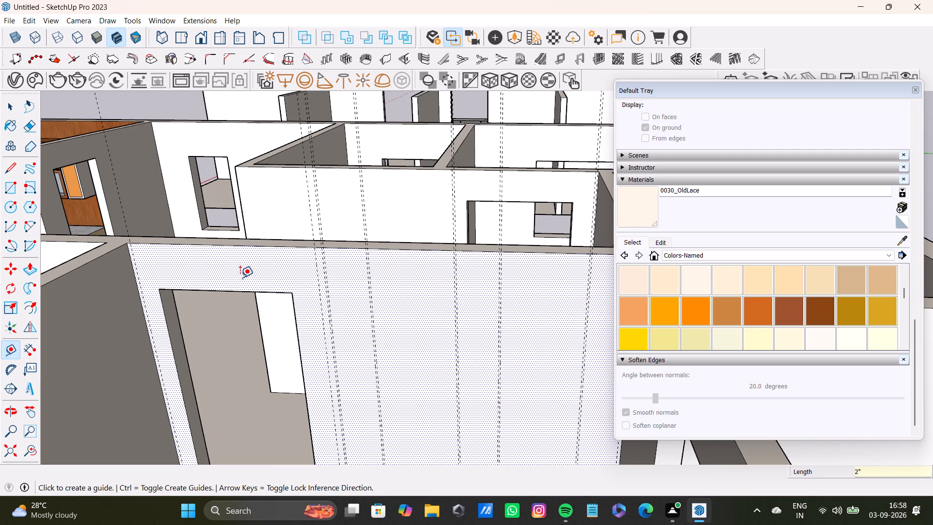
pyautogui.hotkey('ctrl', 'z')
# Place a vertical guide 2' from the 0.5" offset guide nearest the doorway, crossing the doorway opening.
pyautogui.scroll(7, 302, 278)
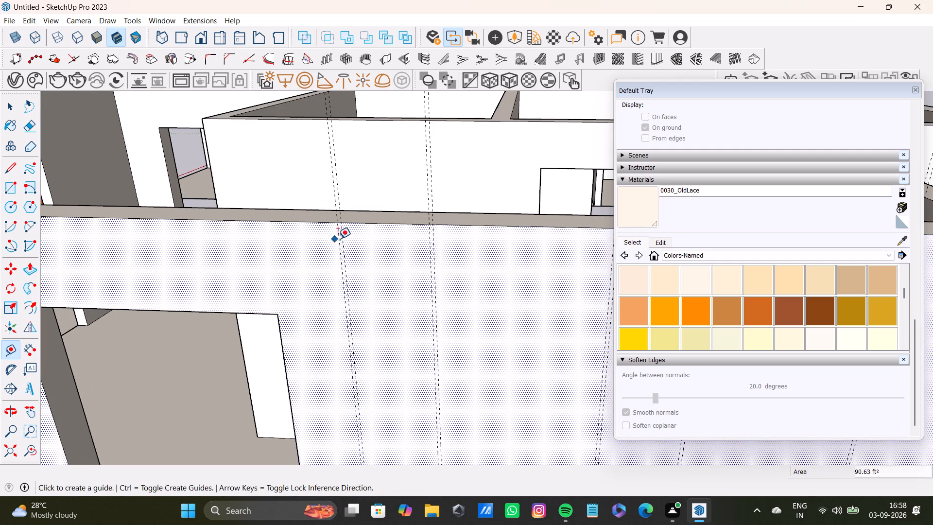
pyautogui.scroll(11, 332, 262)
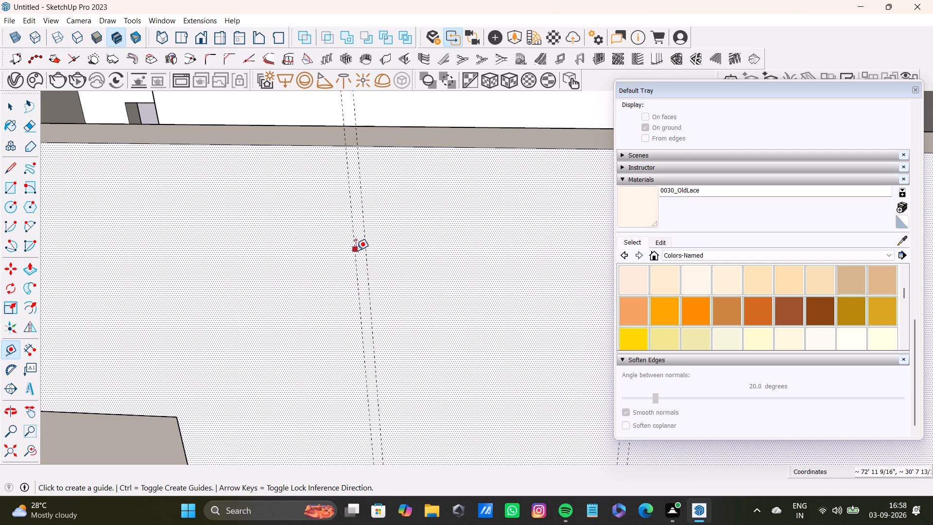
pyautogui.click(356, 251)
pyautogui.scroll(-9, 97, 252)
pyautogui.keyDown('shift'); pyautogui.moveTo(90, 261); pyautogui.dragTo(240, 245, button='middle'); pyautogui.keyUp('shift')
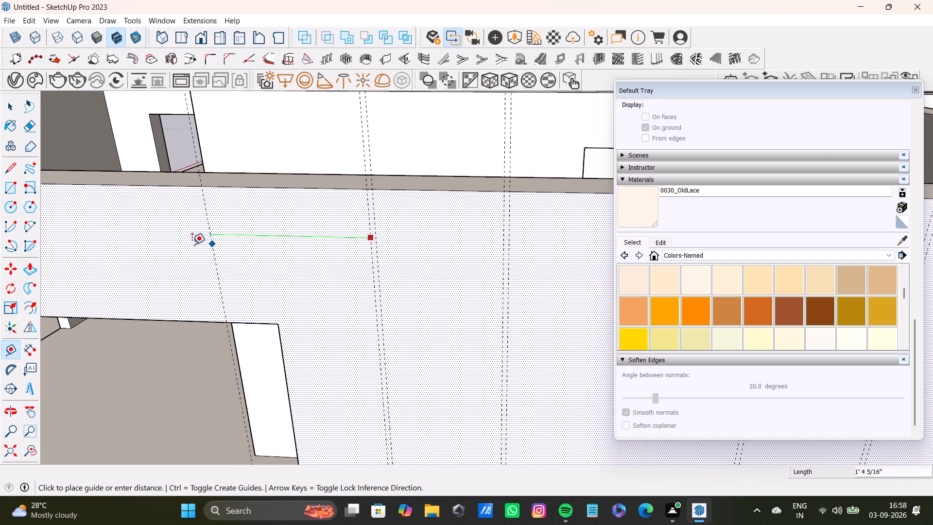
pyautogui.write("2'")
pyautogui.press('Return')
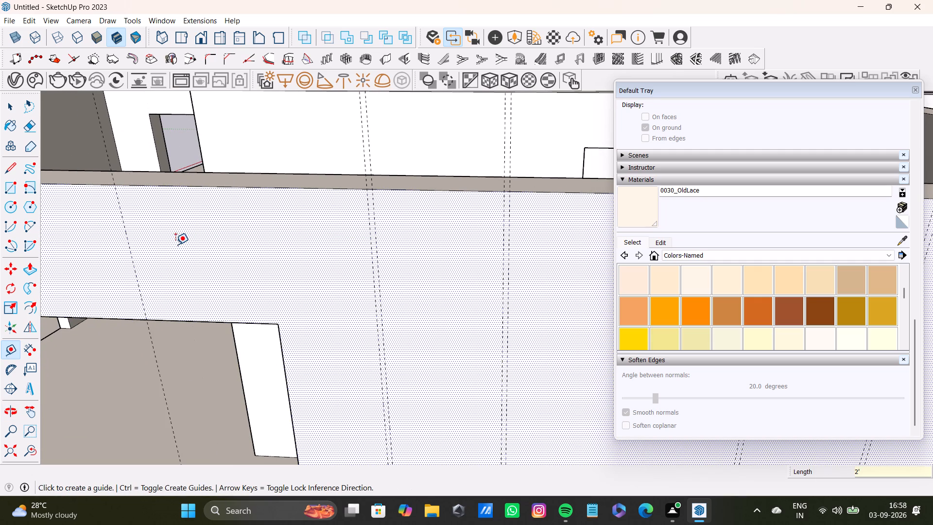
# Place a vertical guide 0.5" from the single guide crossing the doorway opening, on its far side toward the wall corner.
pyautogui.scroll(-3, 146, 261)
pyautogui.keyDown('shift'); pyautogui.moveTo(160, 262); pyautogui.dragTo(230, 257, button='middle'); pyautogui.keyUp('shift')
pyautogui.scroll(7, 204, 261)
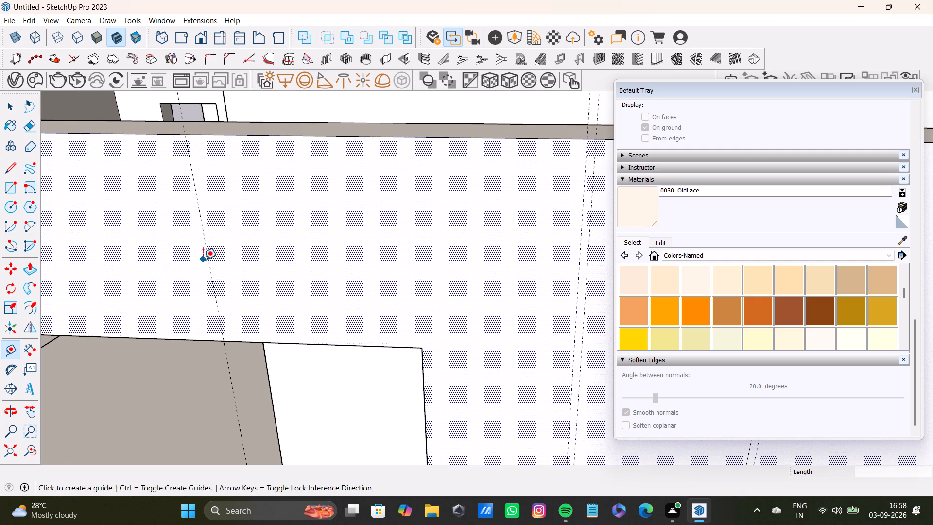
pyautogui.click(210, 266)
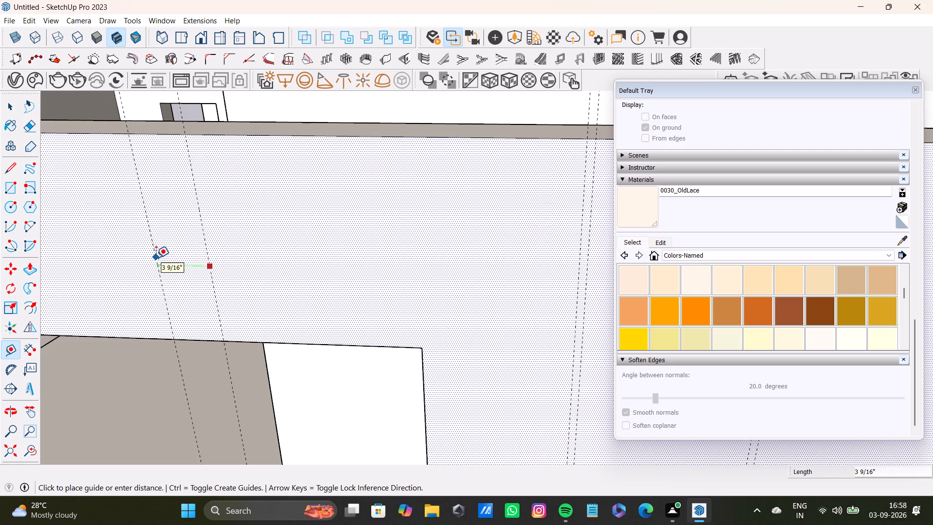
pyautogui.press('0')
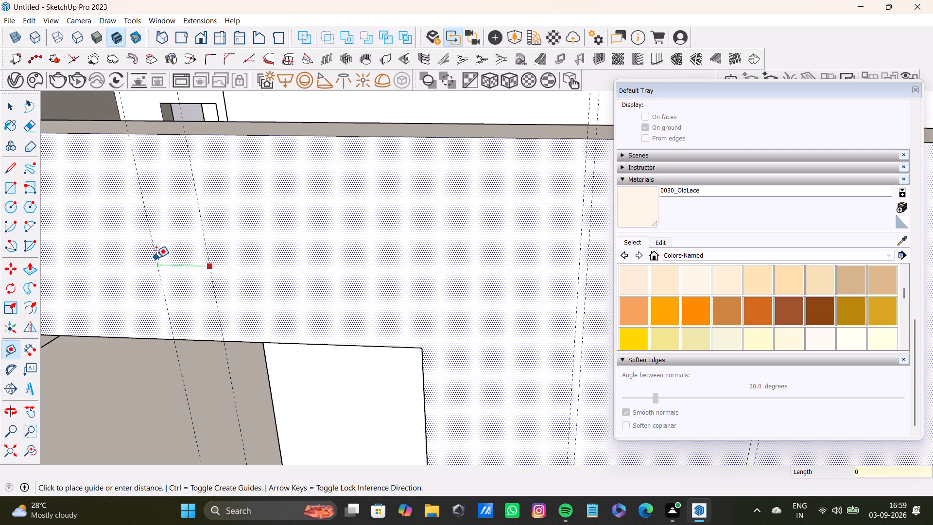
pyautogui.press('.')
pyautogui.press('5')
pyautogui.hotkey('shift', '"')
pyautogui.press('Return')
# Place a vertical guide 1' from the guide pair crossing the doorway, toward the wall corner and still over the opening.
pyautogui.scroll(-8, 159, 259)
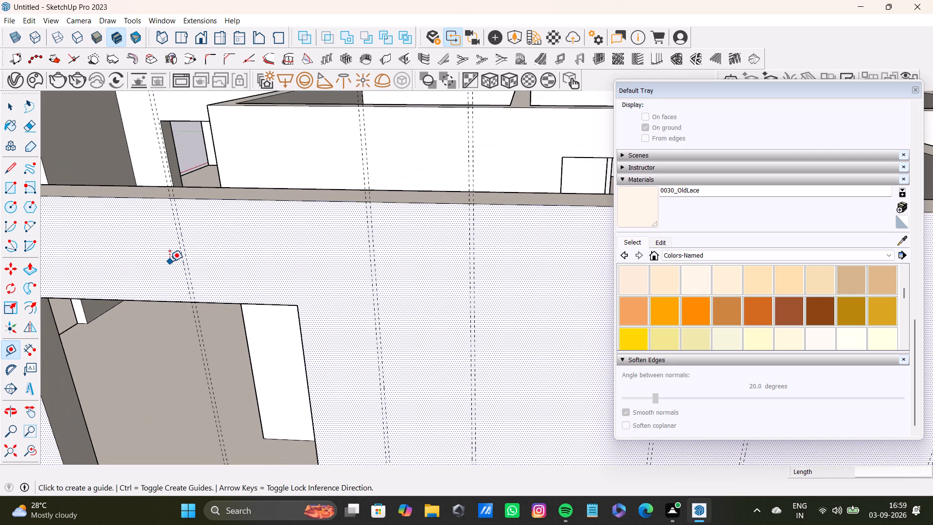
pyautogui.keyDown('shift'); pyautogui.moveTo(239, 252); pyautogui.dragTo(303, 265, button='middle'); pyautogui.keyUp('shift')
pyautogui.moveTo(178, 260); pyautogui.dragTo(289, 264, button='middle')
pyautogui.scroll(7, 328, 246)
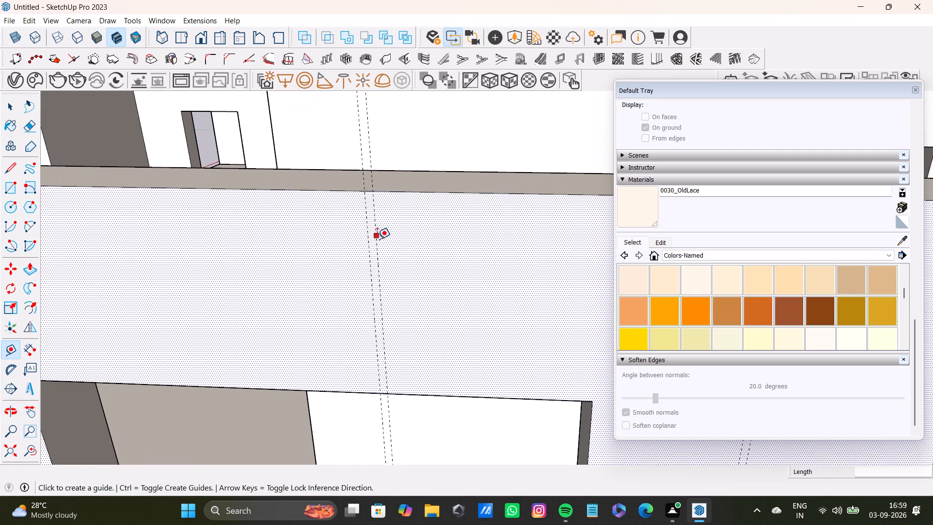
pyautogui.click(367, 254)
pyautogui.scroll(-9, 189, 228)
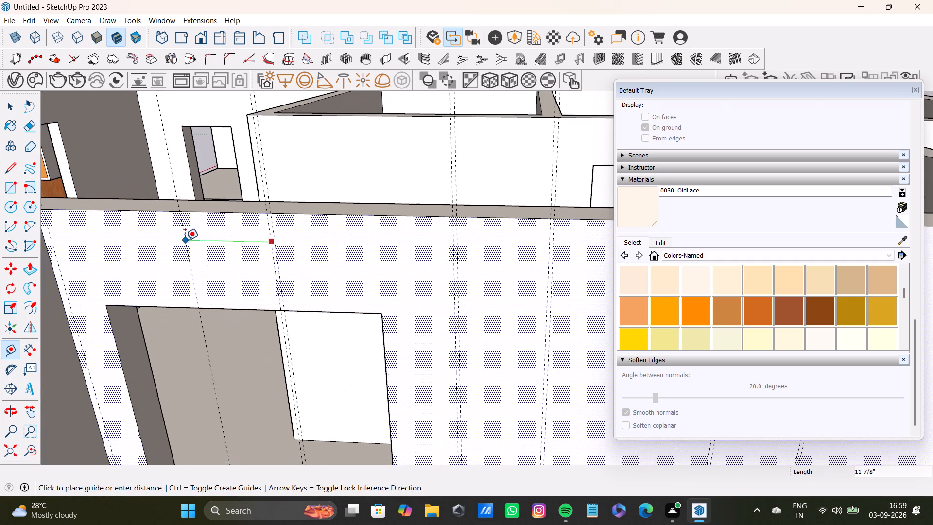
pyautogui.keyDown('shift'); pyautogui.moveTo(189, 241); pyautogui.dragTo(217, 234, button='middle'); pyautogui.keyUp('shift')
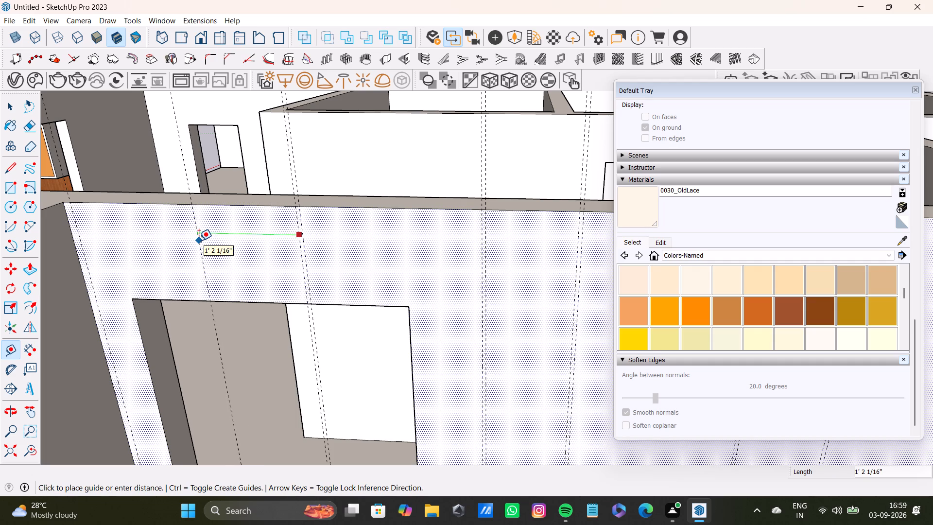
pyautogui.press('1')
pyautogui.press("'")
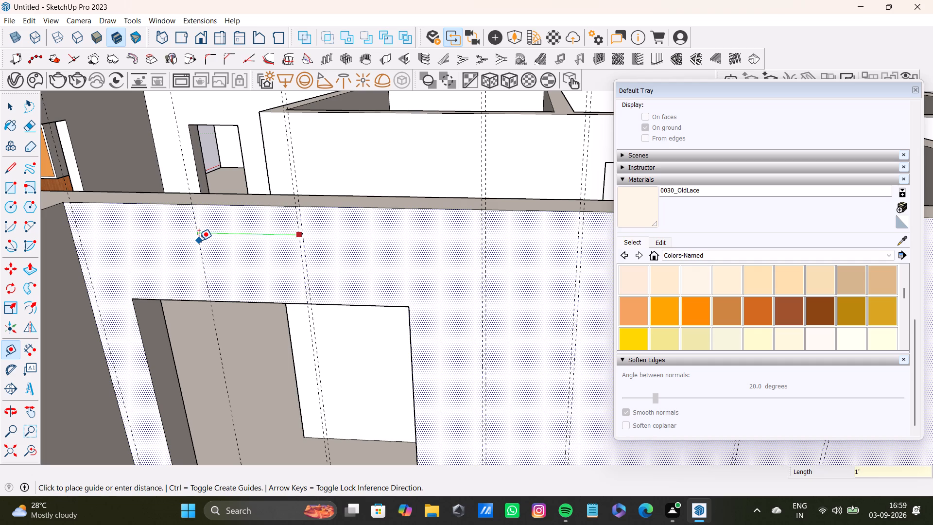
pyautogui.press('Return')
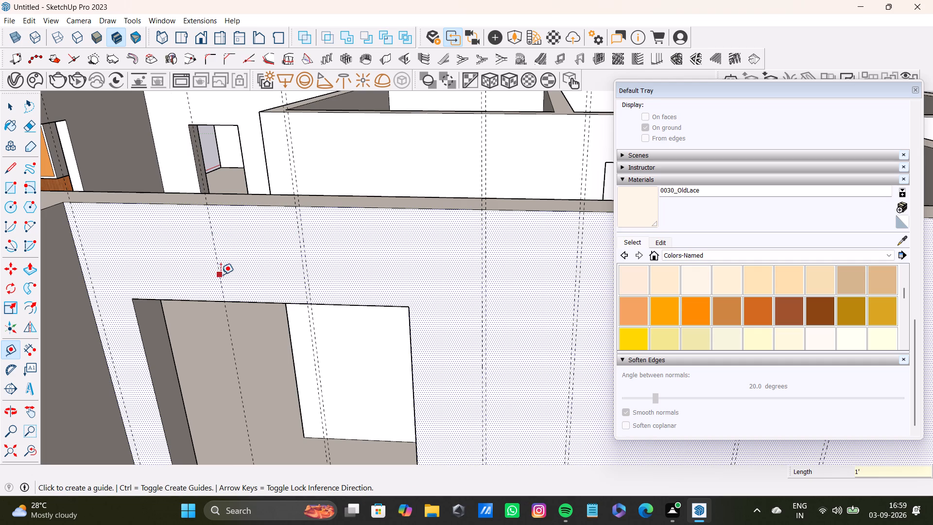
# Place a vertical guide 0.5" from the 1' guide over the doorway, on its wall-corner side.
pyautogui.click(220, 275)
pyautogui.write('0.5')
pyautogui.hotkey('shift', '"')
pyautogui.press('Return')
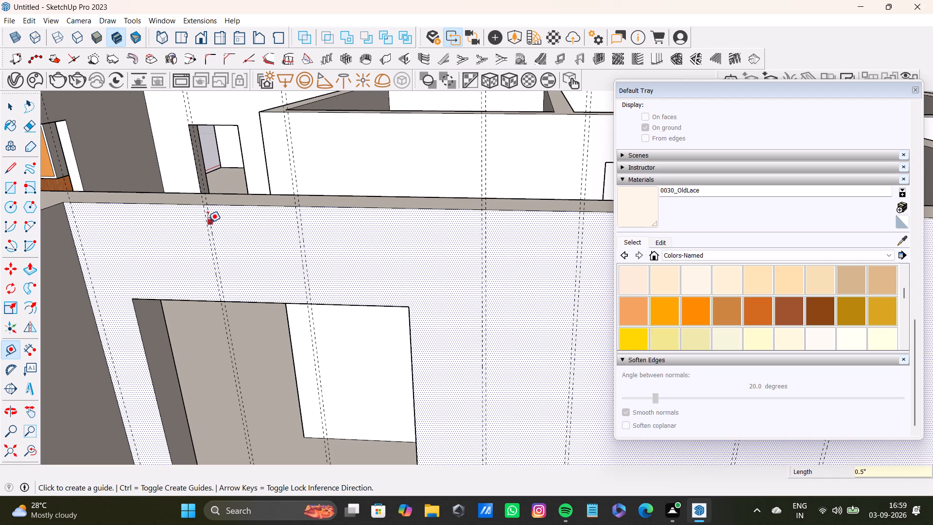
# Examine the completed guide layout across the bedroom's doorway wall from above and from inside the room.
pyautogui.scroll(-10, 293, 294)
pyautogui.moveTo(411, 317); pyautogui.dragTo(406, 379, button='middle')
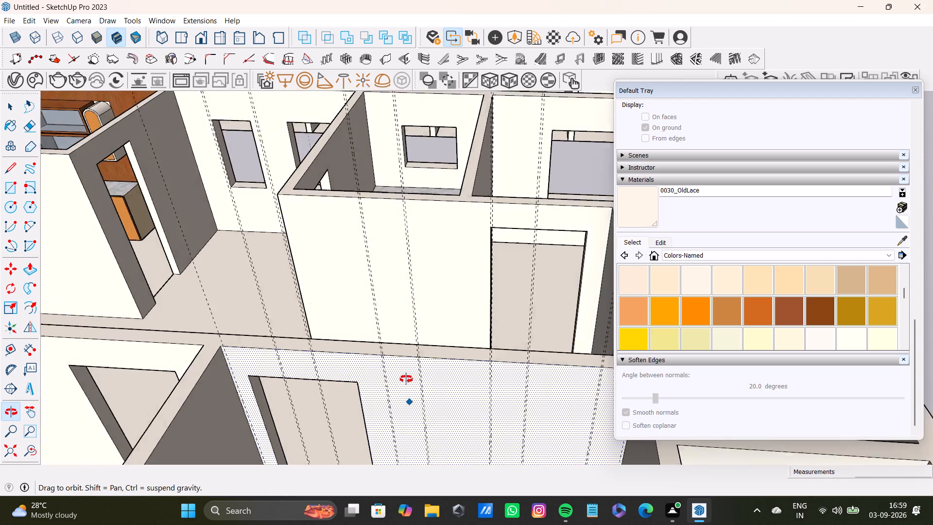
pyautogui.moveTo(406, 379); pyautogui.dragTo(279, 409, button='middle')
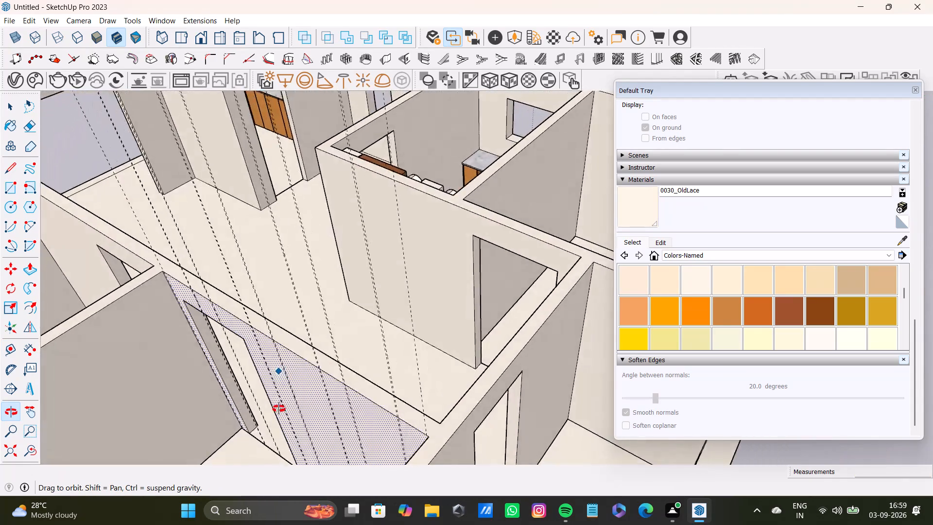
pyautogui.moveTo(279, 409); pyautogui.dragTo(188, 217, button='middle')
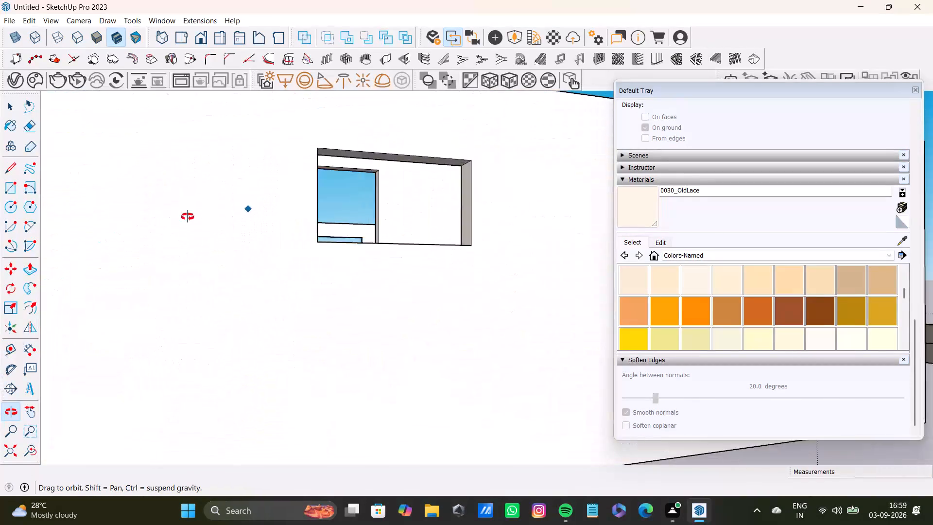
pyautogui.moveTo(188, 217); pyautogui.dragTo(385, 358, button='middle')
pyautogui.scroll(-8, 352, 352)
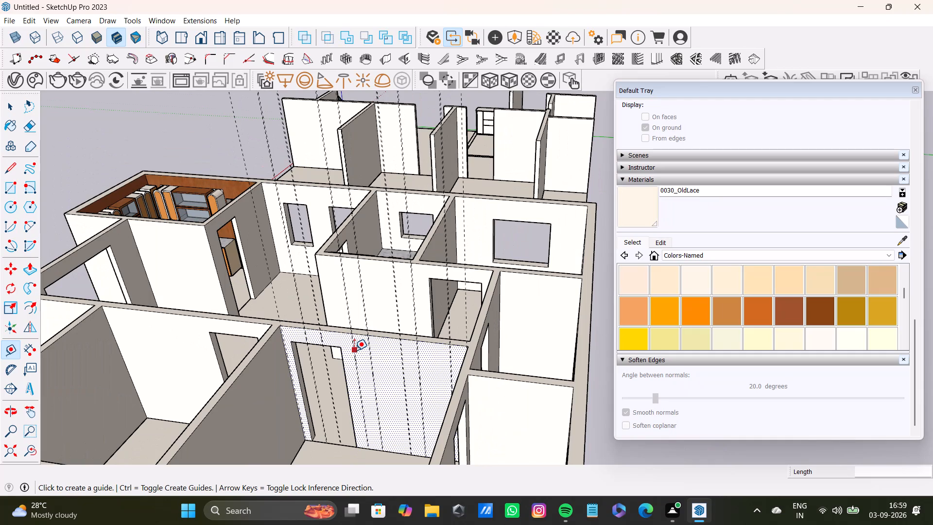
pyautogui.scroll(-3, 356, 339)
pyautogui.keyDown('shift'); pyautogui.moveTo(348, 384); pyautogui.dragTo(340, 283, button='middle'); pyautogui.keyUp('shift')
pyautogui.scroll(9, 294, 249)
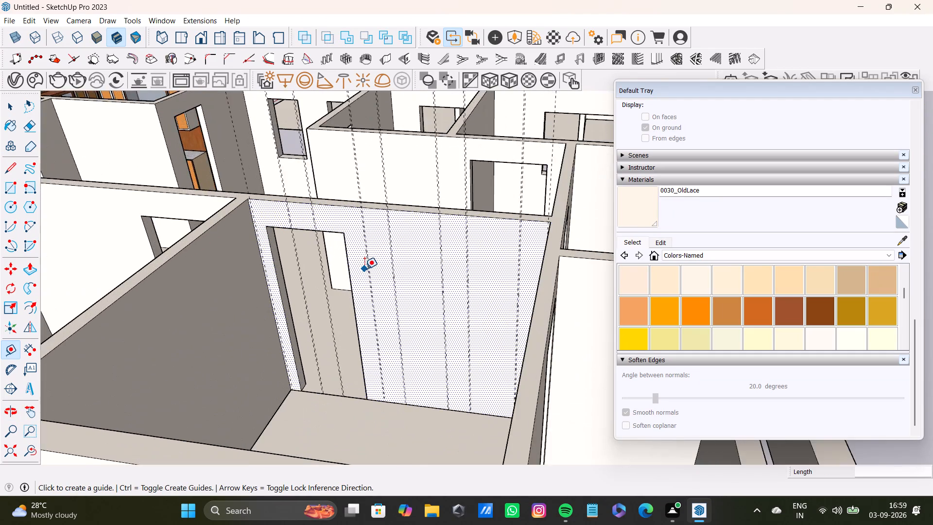
pyautogui.scroll(2, 364, 269)
pyautogui.moveTo(368, 267); pyautogui.dragTo(388, 280, button='middle')
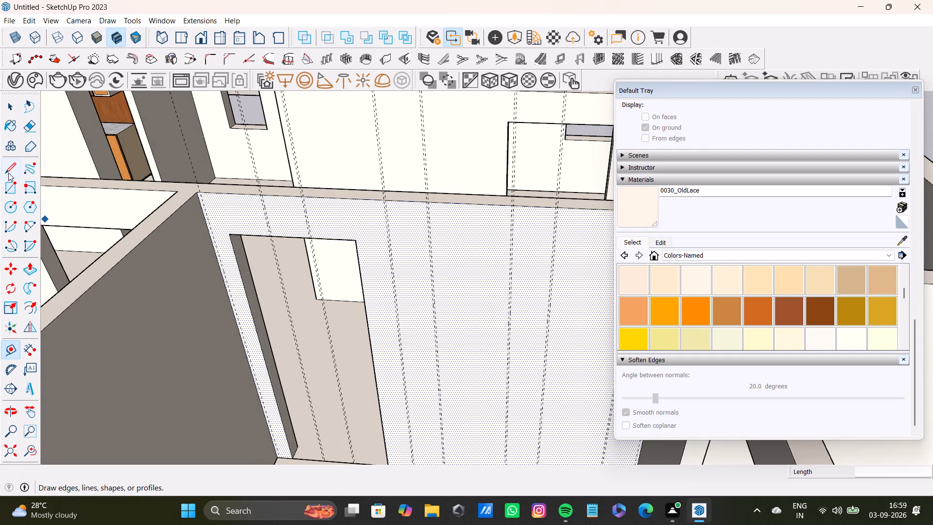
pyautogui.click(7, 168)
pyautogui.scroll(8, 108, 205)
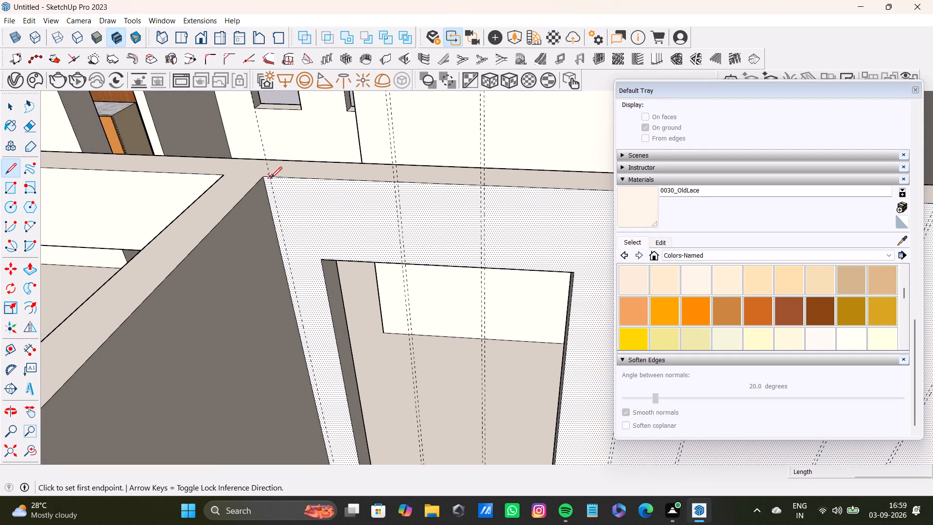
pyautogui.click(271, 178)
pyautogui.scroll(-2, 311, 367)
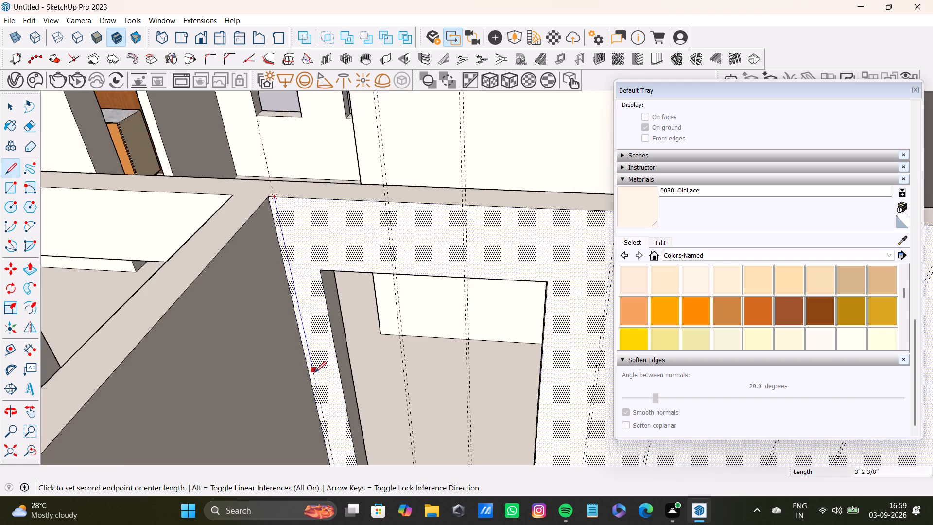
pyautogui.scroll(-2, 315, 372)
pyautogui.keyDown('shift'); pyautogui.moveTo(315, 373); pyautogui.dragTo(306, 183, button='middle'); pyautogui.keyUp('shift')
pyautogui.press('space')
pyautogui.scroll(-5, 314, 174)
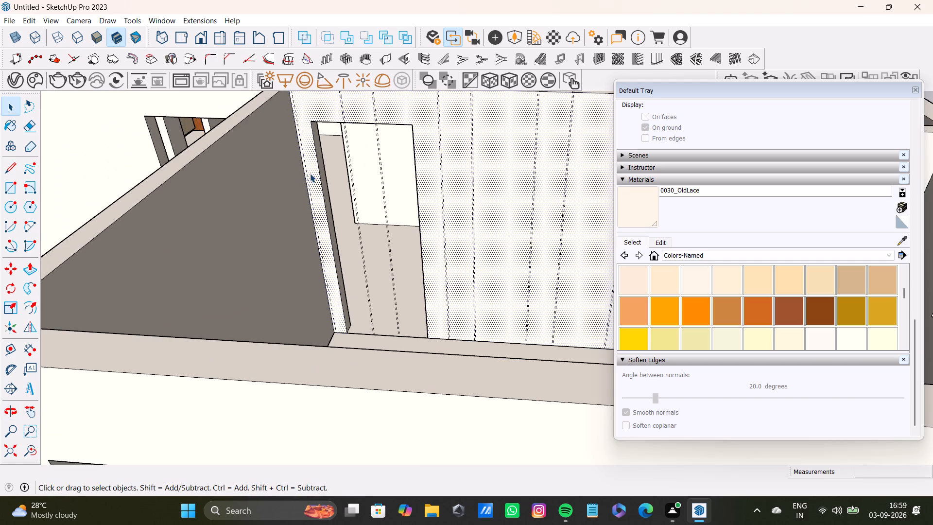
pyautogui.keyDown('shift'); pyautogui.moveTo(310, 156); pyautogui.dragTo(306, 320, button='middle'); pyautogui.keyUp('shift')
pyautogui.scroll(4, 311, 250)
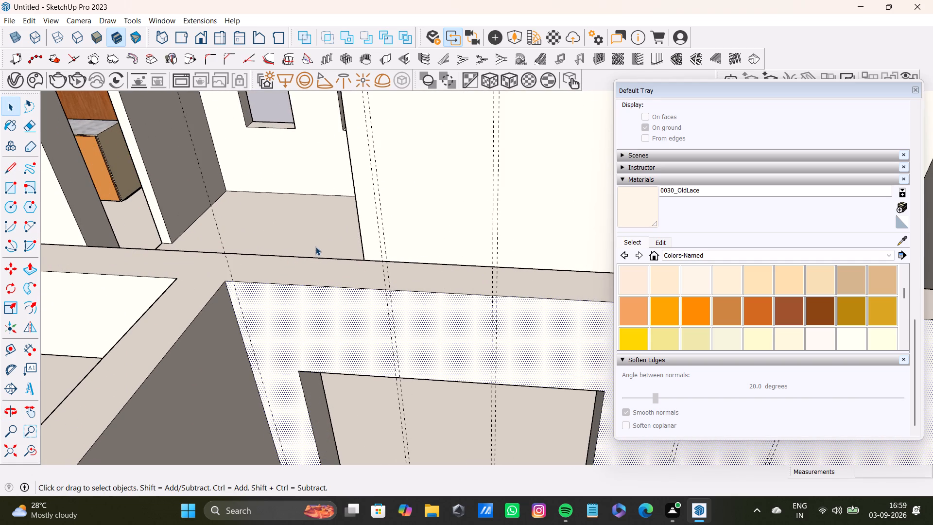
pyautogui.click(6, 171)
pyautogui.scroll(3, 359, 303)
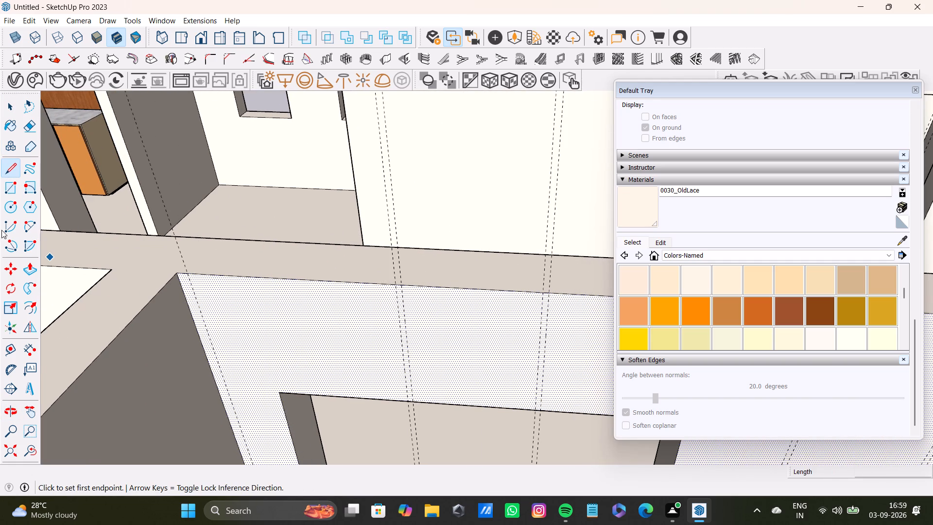
# Draw a 1/2" by 1'2" rectangle between the guide pair nearest the wall corner over the doorway, from wall top to door head.
pyautogui.click(9, 189)
pyautogui.scroll(3, 299, 282)
pyautogui.keyDown('shift'); pyautogui.moveTo(349, 283); pyautogui.dragTo(293, 246, button='middle'); pyautogui.keyUp('shift')
pyautogui.scroll(4, 382, 240)
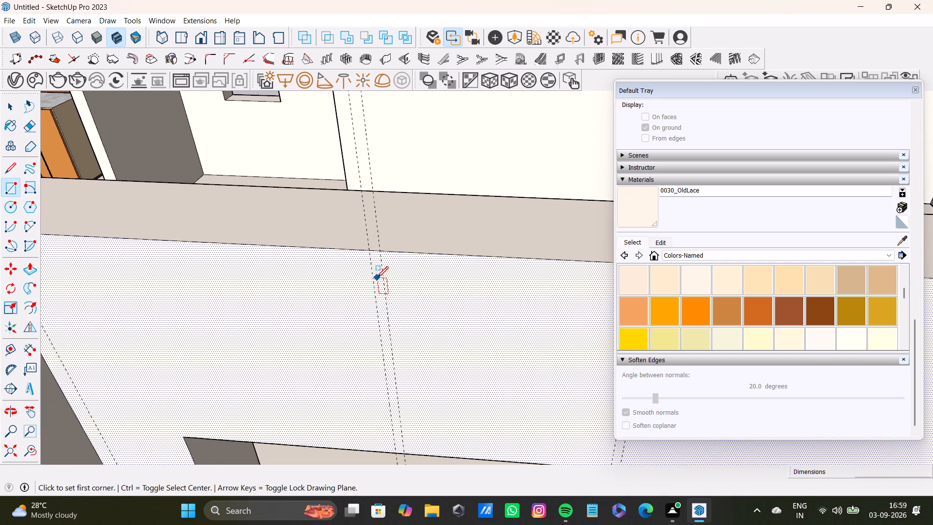
pyautogui.scroll(2, 377, 278)
pyautogui.click(369, 241)
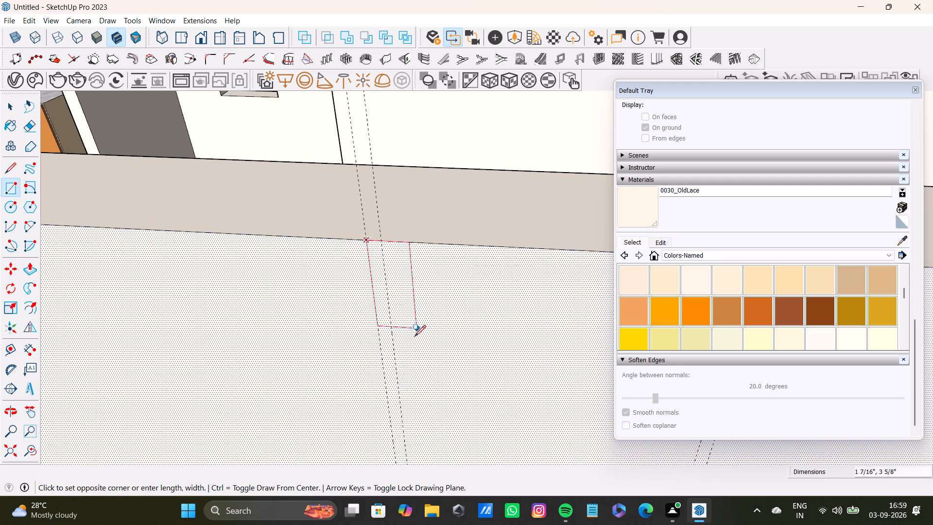
pyautogui.scroll(-3, 412, 344)
pyautogui.keyDown('shift'); pyautogui.moveTo(408, 368); pyautogui.dragTo(353, 165, button='middle'); pyautogui.keyUp('shift')
pyautogui.scroll(3, 362, 258)
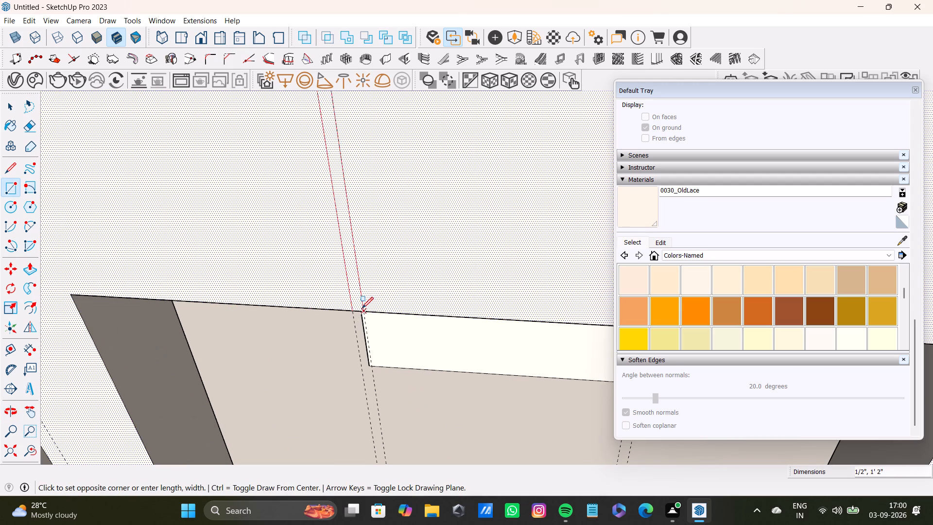
pyautogui.click(362, 308)
# Draw a 1/2" by 1'2" rectangle between the second guide pair over the doorway, from wall top to door head.
pyautogui.scroll(-8, 370, 281)
pyautogui.keyDown('shift'); pyautogui.moveTo(430, 242); pyautogui.dragTo(334, 296, button='middle'); pyautogui.keyUp('shift')
pyautogui.scroll(4, 393, 237)
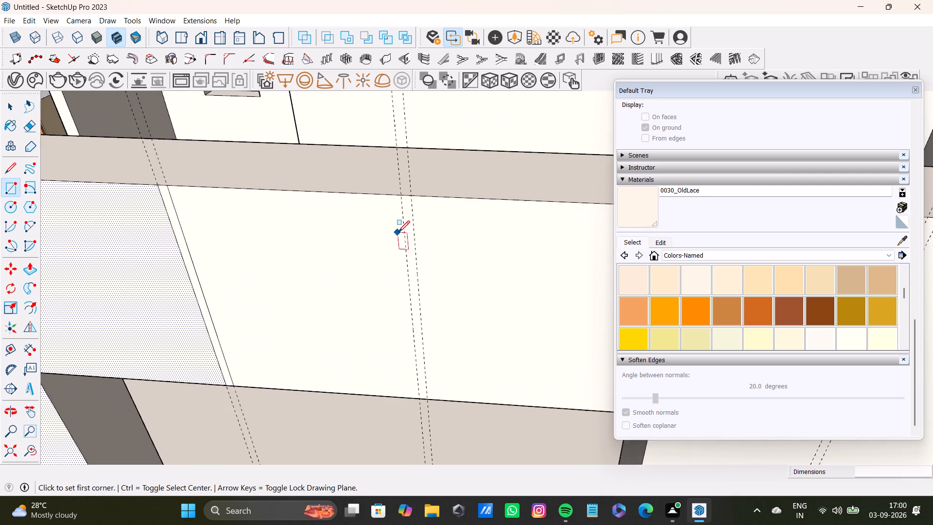
pyautogui.scroll(3, 398, 232)
pyautogui.click(401, 182)
pyautogui.scroll(-2, 414, 364)
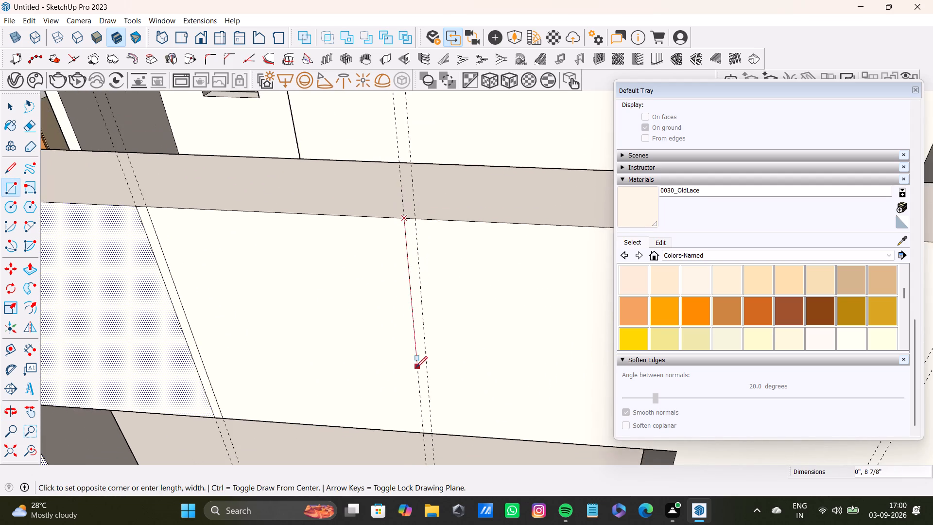
pyautogui.keyDown('shift'); pyautogui.moveTo(416, 367); pyautogui.dragTo(407, 268, button='middle'); pyautogui.keyUp('shift')
pyautogui.scroll(3, 416, 314)
pyautogui.click(427, 353)
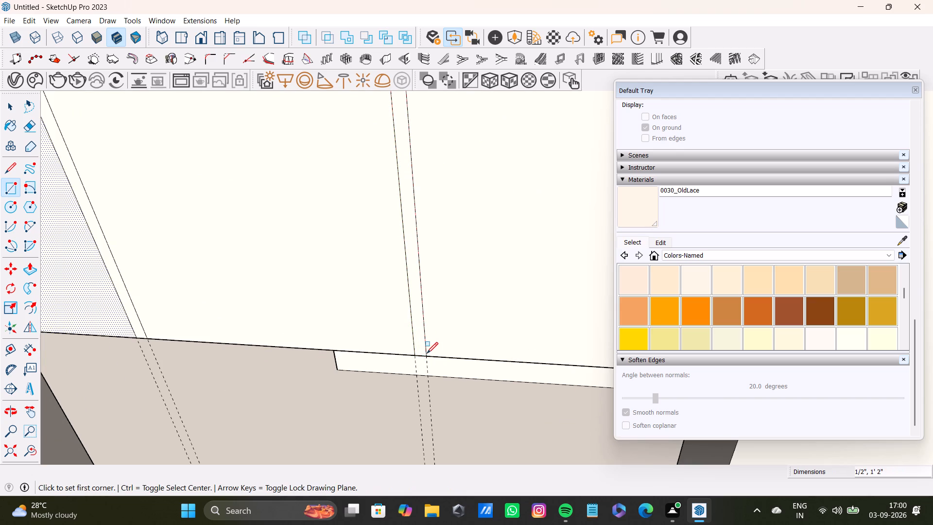
# Draw a 10' tall rectangle between the first guide pair beside the doorway, from wall top to floor.
pyautogui.scroll(-7, 442, 304)
pyautogui.keyDown('shift'); pyautogui.moveTo(482, 269); pyautogui.dragTo(252, 311, button='middle'); pyautogui.keyUp('shift')
pyautogui.scroll(1, 429, 269)
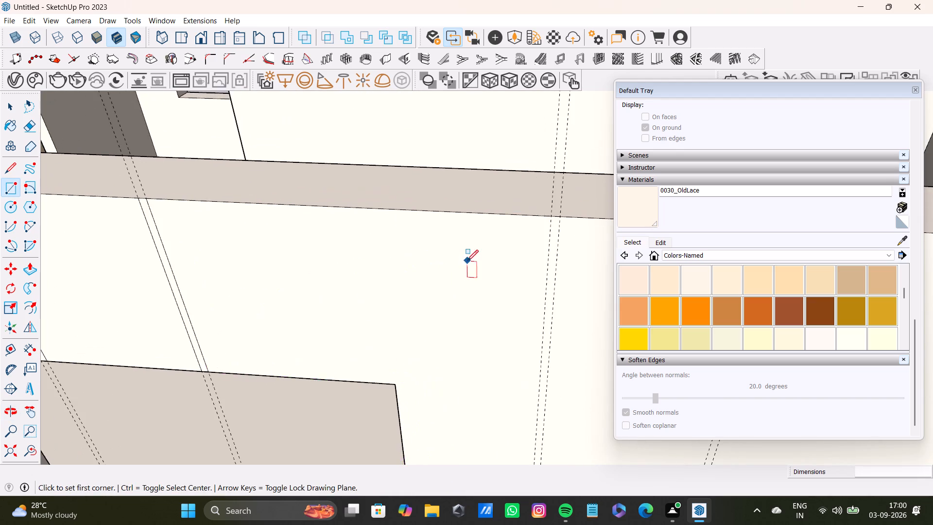
pyautogui.keyDown('shift'); pyautogui.moveTo(467, 261); pyautogui.dragTo(373, 250, button='middle'); pyautogui.keyUp('shift')
pyautogui.scroll(6, 408, 212)
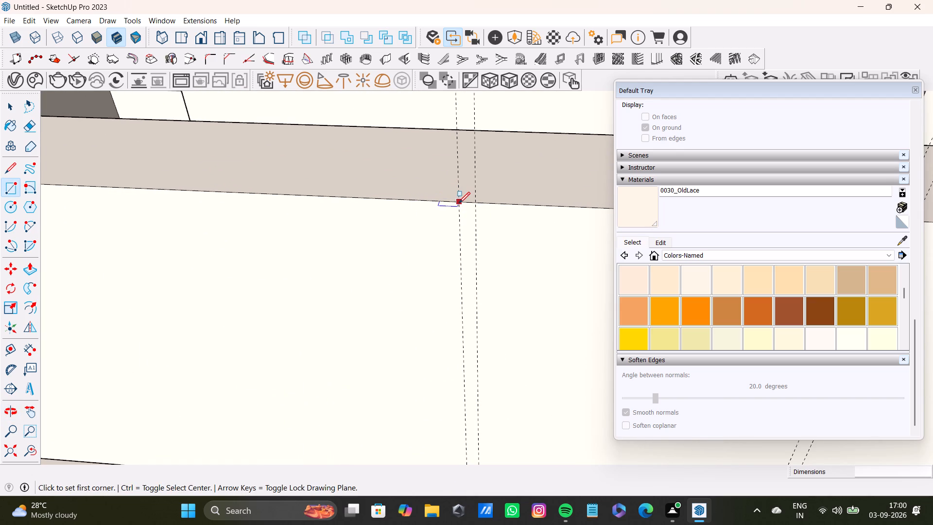
pyautogui.click(459, 203)
pyautogui.scroll(-3, 484, 338)
pyautogui.keyDown('shift'); pyautogui.moveTo(483, 349); pyautogui.dragTo(450, 117, button='middle'); pyautogui.keyUp('shift')
pyautogui.scroll(-3, 486, 285)
pyautogui.keyDown('shift'); pyautogui.moveTo(467, 324); pyautogui.dragTo(455, 66, button='middle'); pyautogui.keyUp('shift')
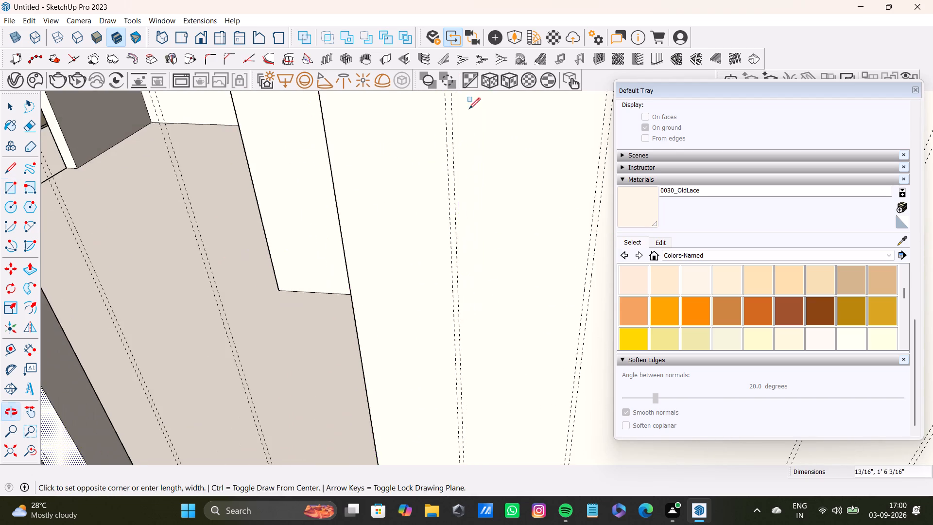
pyautogui.scroll(-3, 491, 279)
pyautogui.moveTo(474, 339); pyautogui.dragTo(447, 47, button='middle')
pyautogui.scroll(3, 460, 250)
pyautogui.keyDown('shift'); pyautogui.moveTo(455, 282); pyautogui.dragTo(442, 122, button='middle'); pyautogui.keyUp('shift')
pyautogui.scroll(3, 442, 323)
pyautogui.keyDown('shift'); pyautogui.moveTo(442, 319); pyautogui.dragTo(442, 211, button='middle'); pyautogui.keyUp('shift')
pyautogui.scroll(18, 442, 265)
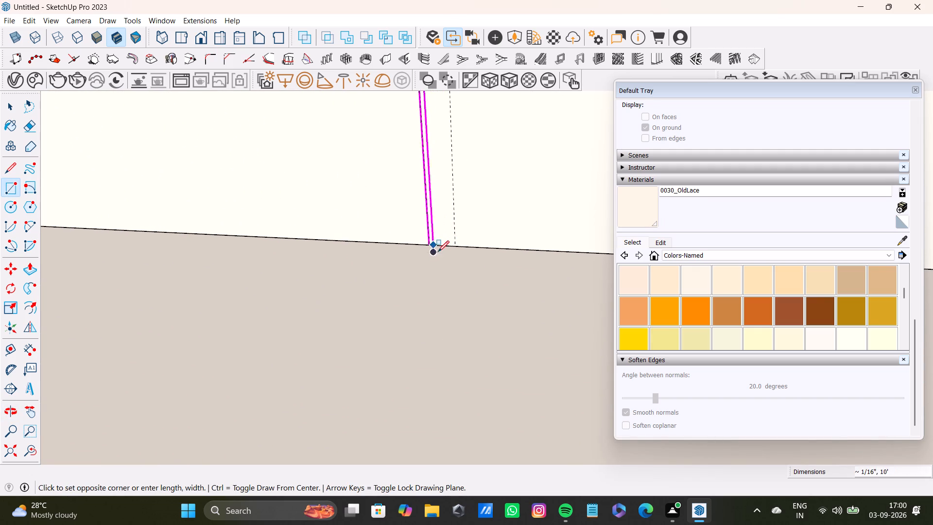
pyautogui.click(455, 248)
# Draw a full-height rectangle between the next guide pair along the solid part of the doorway wall.
pyautogui.scroll(-5, 348, 171)
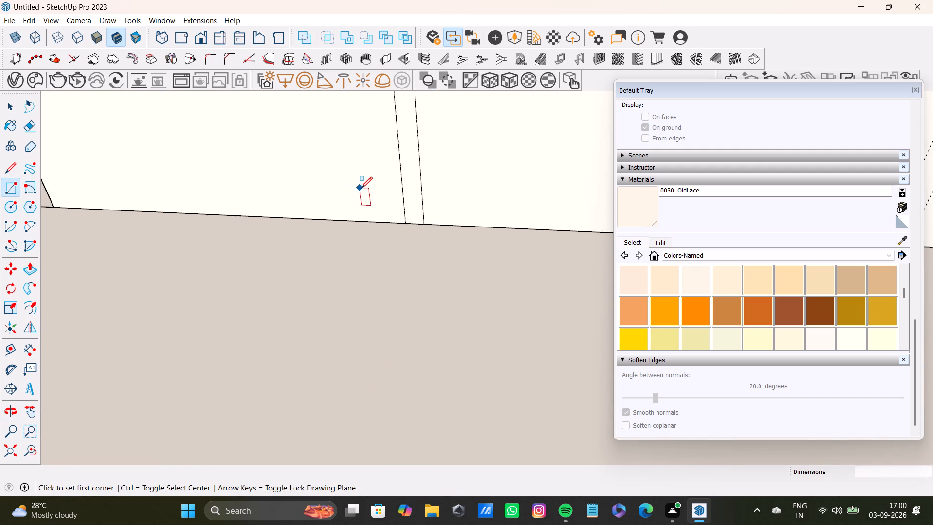
pyautogui.scroll(-12, 361, 188)
pyautogui.keyDown('shift'); pyautogui.moveTo(441, 137); pyautogui.dragTo(376, 364, button='middle'); pyautogui.keyUp('shift')
pyautogui.scroll(-6, 365, 280)
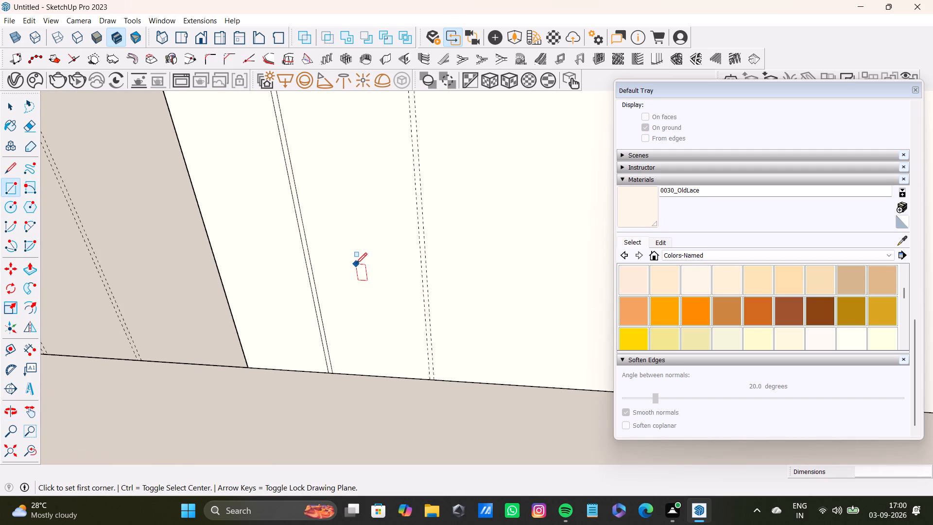
pyautogui.scroll(-2, 356, 264)
pyautogui.keyDown('shift'); pyautogui.moveTo(369, 245); pyautogui.dragTo(370, 366, button='middle'); pyautogui.keyUp('shift')
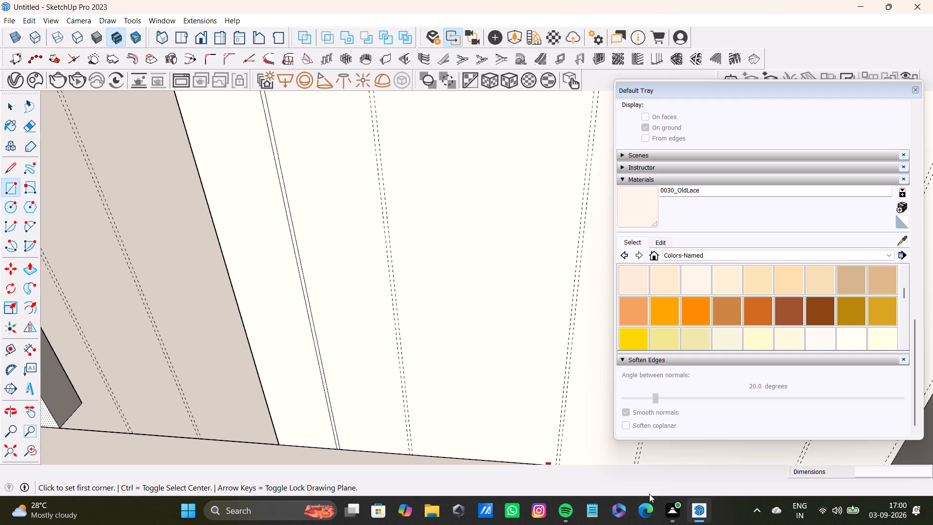
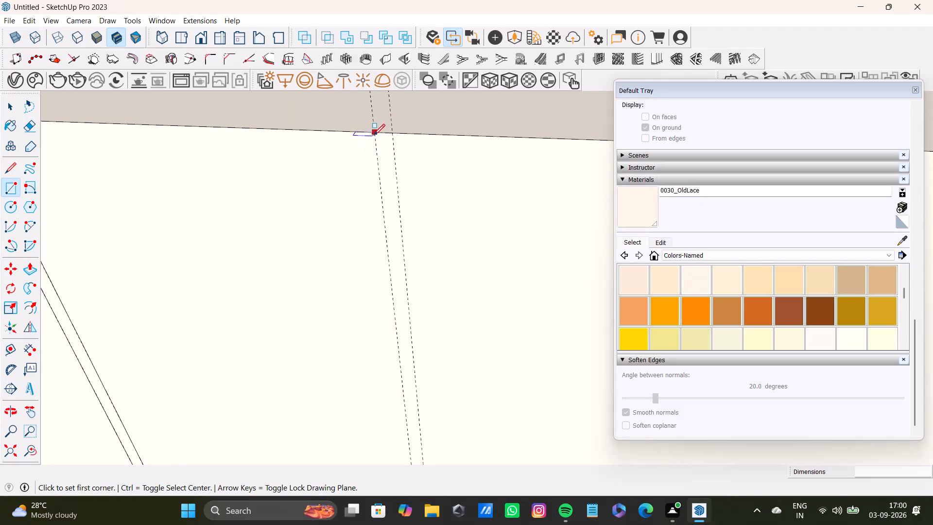
# Draw a 1/2" by 10' rectangle between the next unfilled guide pair on the solid part of the doorway wall, from wall top to floor.
pyautogui.click(374, 135)
pyautogui.scroll(-3, 394, 277)
pyautogui.moveTo(398, 308); pyautogui.dragTo(400, 169, button='middle')
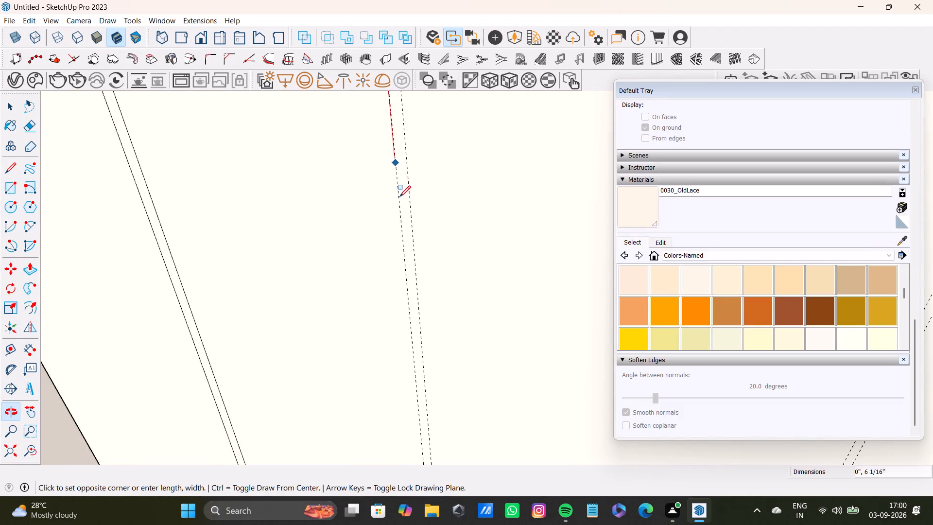
pyautogui.scroll(-3, 422, 397)
pyautogui.moveTo(428, 416); pyautogui.dragTo(432, 255, button='middle')
pyautogui.scroll(-3, 443, 377)
pyautogui.moveTo(445, 410); pyautogui.dragTo(442, 147, button='middle')
pyautogui.scroll(3, 435, 288)
pyautogui.keyDown('shift'); pyautogui.moveTo(441, 344); pyautogui.dragTo(447, 319, button='middle'); pyautogui.keyUp('shift')
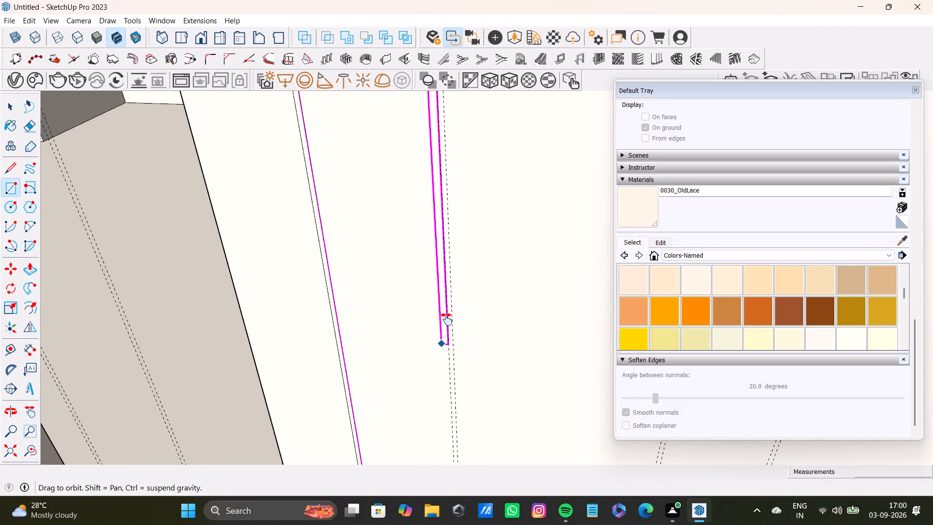
pyautogui.keyDown('shift'); pyautogui.moveTo(447, 319); pyautogui.dragTo(452, 208, button='middle'); pyautogui.keyUp('shift')
pyautogui.scroll(3, 466, 356)
pyautogui.keyDown('shift'); pyautogui.moveTo(460, 385); pyautogui.dragTo(452, 229, button='middle'); pyautogui.keyUp('shift')
pyautogui.scroll(2, 476, 399)
pyautogui.keyDown('shift'); pyautogui.moveTo(469, 399); pyautogui.dragTo(457, 285, button='middle'); pyautogui.keyUp('shift')
pyautogui.scroll(3, 451, 346)
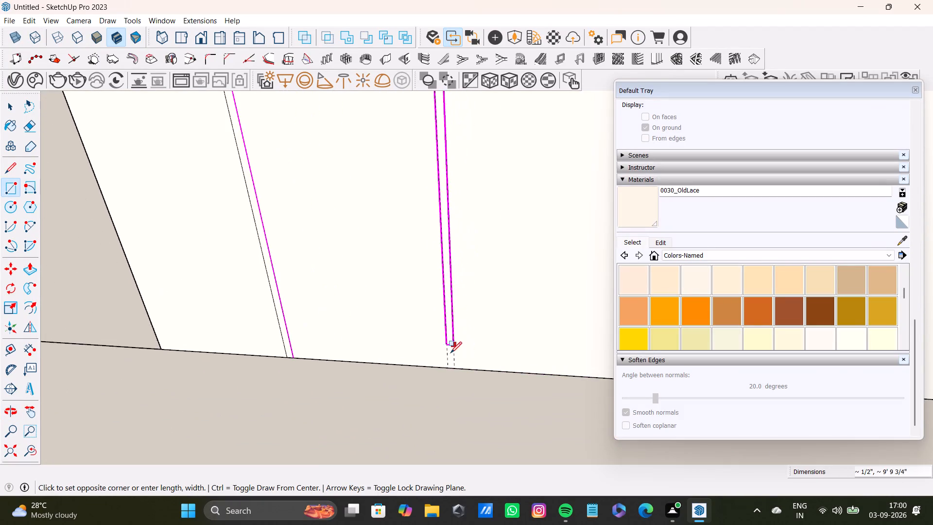
pyautogui.scroll(6, 450, 353)
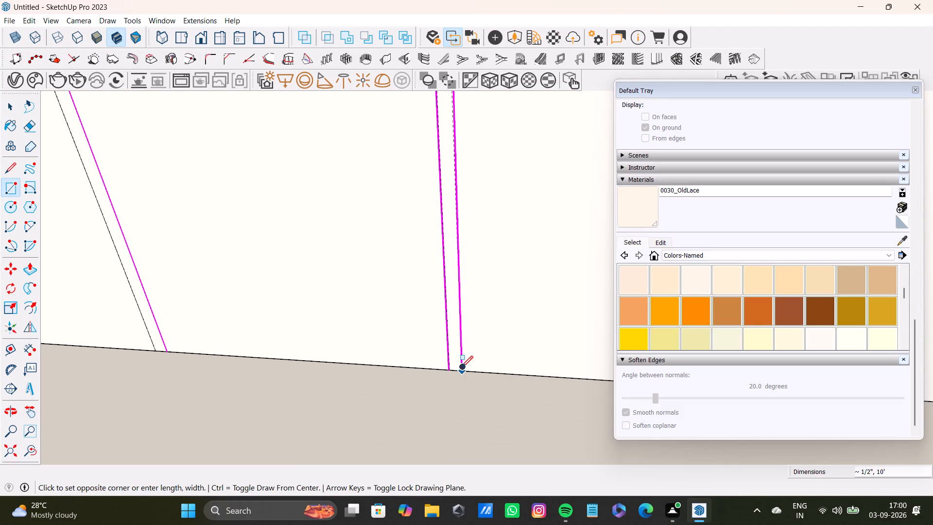
pyautogui.click(461, 370)
# Draw a full-height rectangle between the following guide pair, farther from the doorway, from wall top to floor.
pyautogui.scroll(-2, 386, 298)
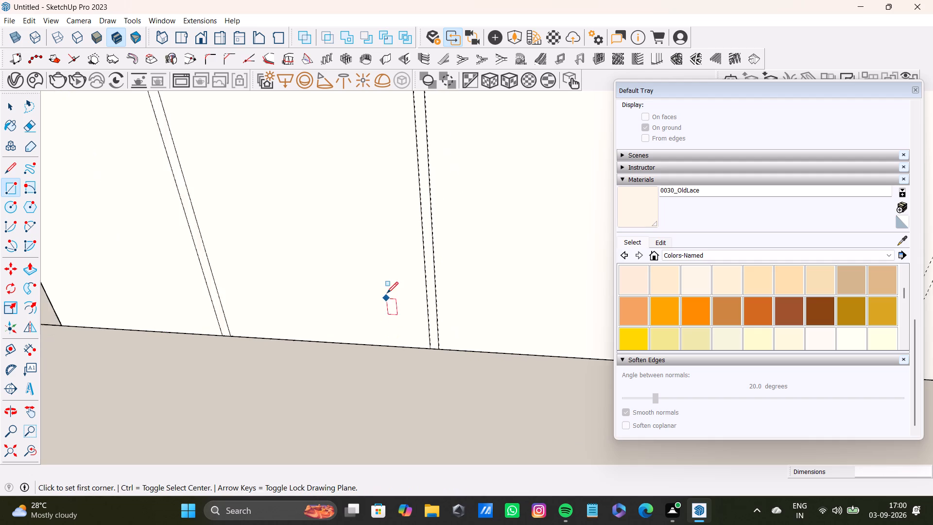
pyautogui.scroll(-16, 387, 293)
pyautogui.keyDown('shift'); pyautogui.moveTo(407, 154); pyautogui.dragTo(356, 393, button='middle'); pyautogui.keyUp('shift')
pyautogui.keyDown('shift'); pyautogui.scroll(1, 356, 393); pyautogui.keyUp('shift')
pyautogui.scroll(-2, 376, 225)
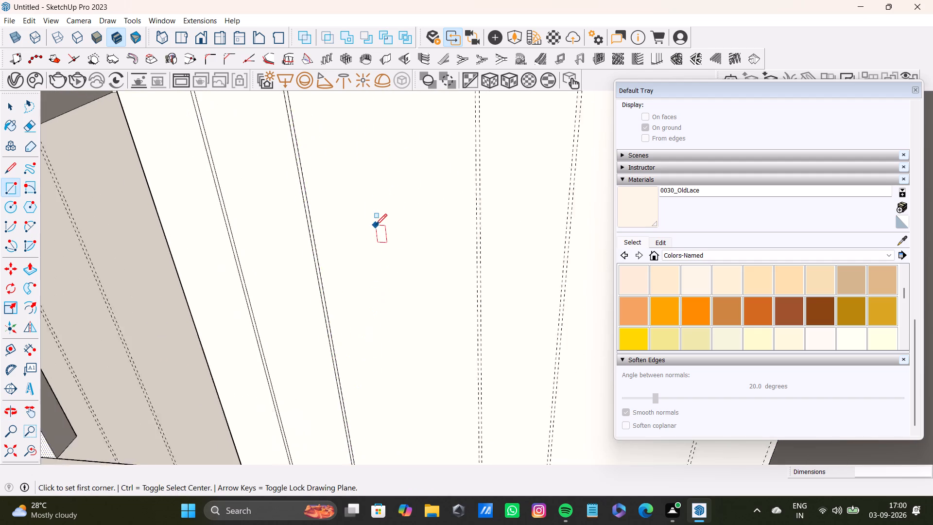
pyautogui.scroll(-2, 376, 225)
pyautogui.keyDown('shift'); pyautogui.scroll(1, 385, 201); pyautogui.keyUp('shift')
pyautogui.keyDown('shift'); pyautogui.moveTo(385, 201); pyautogui.dragTo(371, 312, button='middle'); pyautogui.keyUp('shift')
pyautogui.scroll(-1, 399, 217)
pyautogui.moveTo(398, 220); pyautogui.dragTo(378, 414, button='middle')
pyautogui.scroll(3, 396, 219)
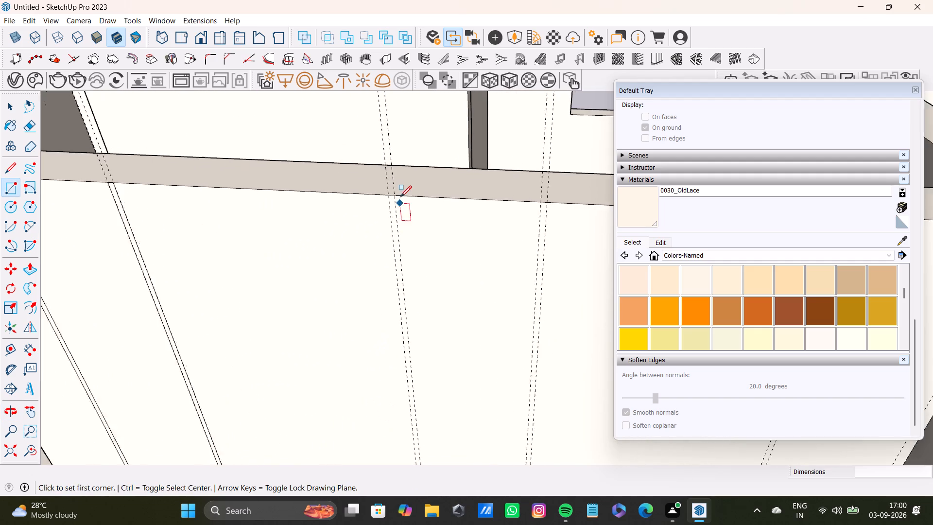
pyautogui.scroll(20, 400, 197)
pyautogui.scroll(2, 400, 197)
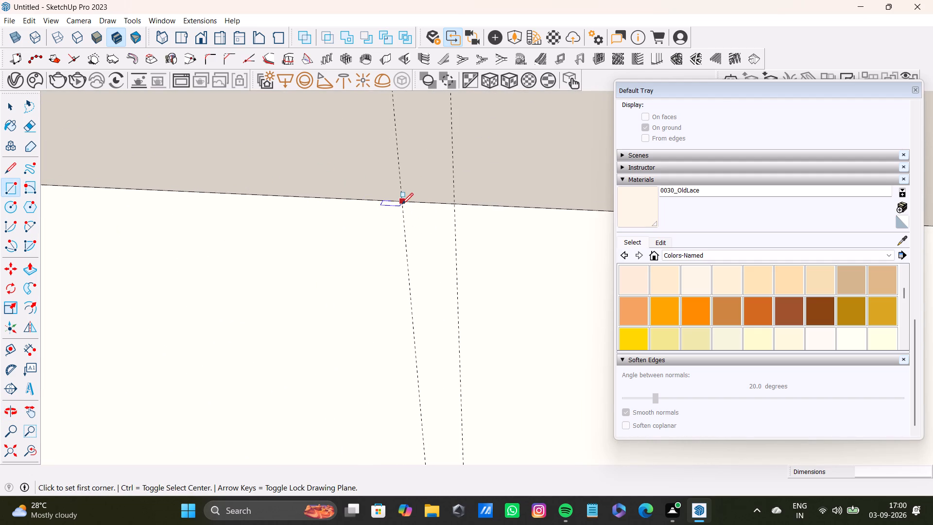
pyautogui.click(402, 202)
pyautogui.scroll(-2, 431, 344)
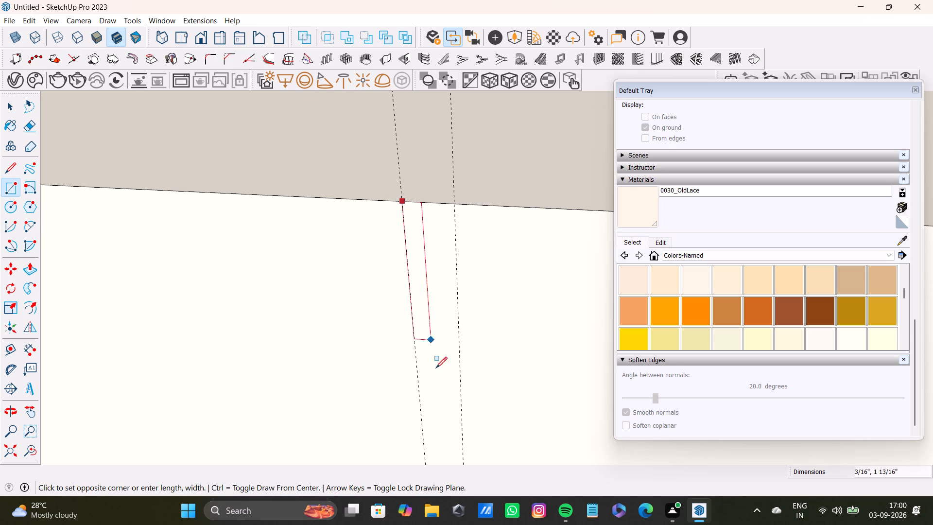
pyautogui.scroll(-1, 436, 368)
pyautogui.keyDown('shift'); pyautogui.moveTo(444, 389); pyautogui.dragTo(441, 132, button='middle'); pyautogui.keyUp('shift')
pyautogui.scroll(-8, 440, 242)
pyautogui.scroll(1, 461, 345)
pyautogui.keyDown('shift'); pyautogui.moveTo(461, 346); pyautogui.dragTo(440, 105, button='middle'); pyautogui.keyUp('shift')
pyautogui.scroll(-5, 442, 196)
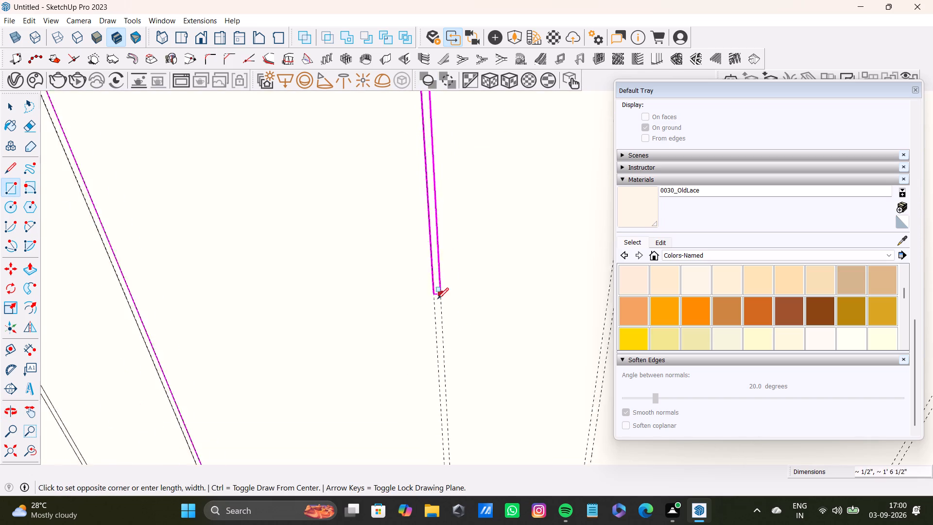
pyautogui.scroll(-1, 437, 299)
pyautogui.keyDown('shift'); pyautogui.moveTo(437, 299); pyautogui.dragTo(447, 159, button='middle'); pyautogui.keyUp('shift')
pyautogui.scroll(4, 483, 275)
pyautogui.moveTo(485, 333); pyautogui.dragTo(442, 133, button='middle')
pyautogui.scroll(4, 438, 334)
pyautogui.keyDown('shift'); pyautogui.moveTo(427, 355); pyautogui.dragTo(419, 342, button='middle'); pyautogui.keyUp('shift')
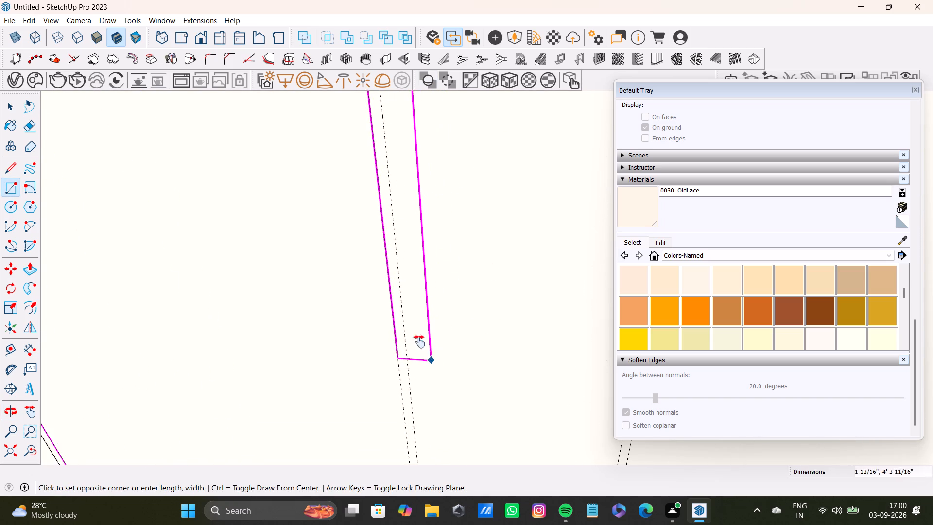
pyautogui.keyDown('shift'); pyautogui.moveTo(419, 342); pyautogui.dragTo(398, 173, button='middle'); pyautogui.keyUp('shift')
pyautogui.scroll(3, 396, 287)
pyautogui.moveTo(408, 342); pyautogui.dragTo(393, 203, button='middle')
pyautogui.scroll(4, 392, 285)
pyautogui.moveTo(397, 347); pyautogui.dragTo(397, 223, button='middle')
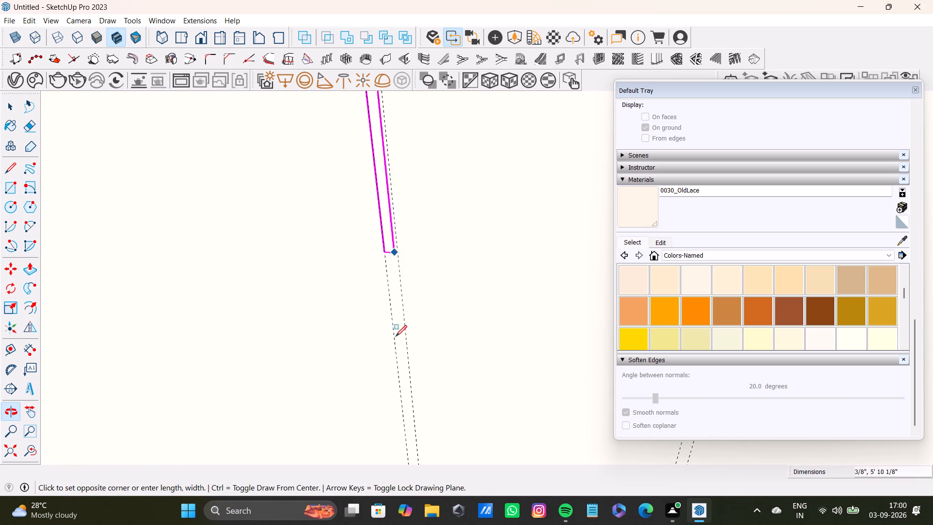
pyautogui.scroll(-3, 404, 380)
pyautogui.keyDown('shift'); pyautogui.moveTo(406, 387); pyautogui.dragTo(394, 230, button='middle'); pyautogui.keyUp('shift')
pyautogui.scroll(2, 405, 429)
pyautogui.moveTo(410, 421); pyautogui.dragTo(427, 282, button='middle')
pyautogui.scroll(3, 432, 414)
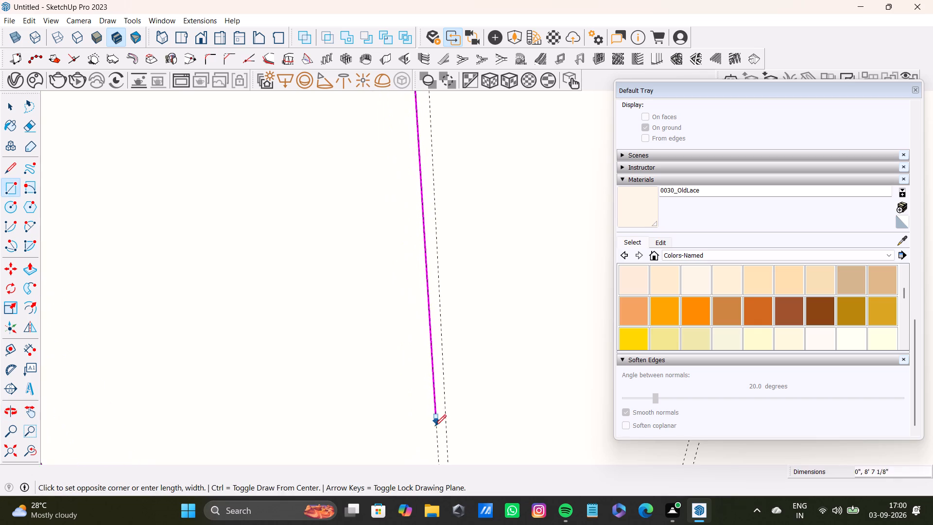
pyautogui.moveTo(435, 426); pyautogui.dragTo(437, 267, button='middle')
pyautogui.scroll(3, 453, 369)
pyautogui.moveTo(452, 419); pyautogui.dragTo(429, 252, button='middle')
pyautogui.scroll(6, 429, 371)
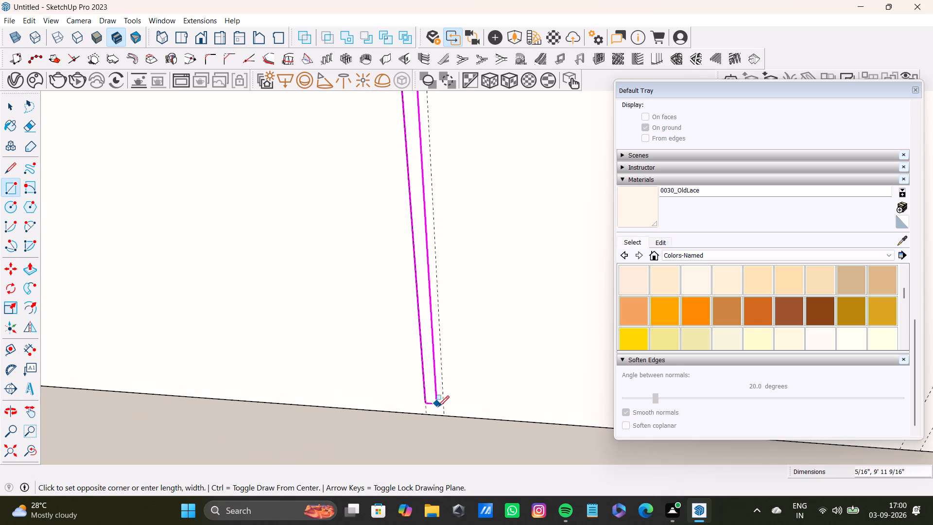
pyautogui.click(445, 412)
# Draw a 1/2" by 10' rectangle between the next guide pair toward the wall's far corner, from wall top to floor.
pyautogui.scroll(-20, 418, 297)
pyautogui.keyDown('shift'); pyautogui.moveTo(432, 151); pyautogui.dragTo(452, 517, button='middle'); pyautogui.keyUp('shift')
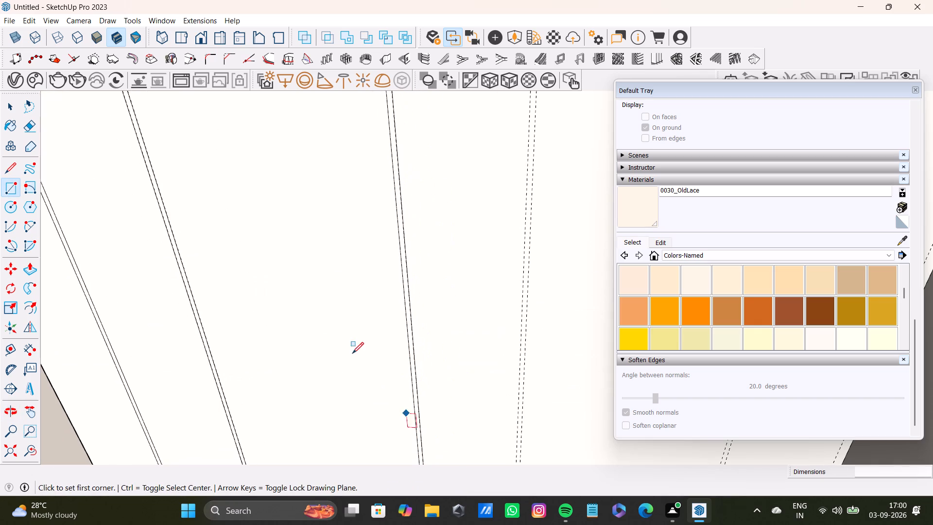
pyautogui.scroll(-12, 380, 205)
pyautogui.keyDown('shift'); pyautogui.moveTo(416, 143); pyautogui.dragTo(388, 419, button='middle'); pyautogui.keyUp('shift')
pyautogui.scroll(20, 392, 316)
pyautogui.scroll(11, 392, 316)
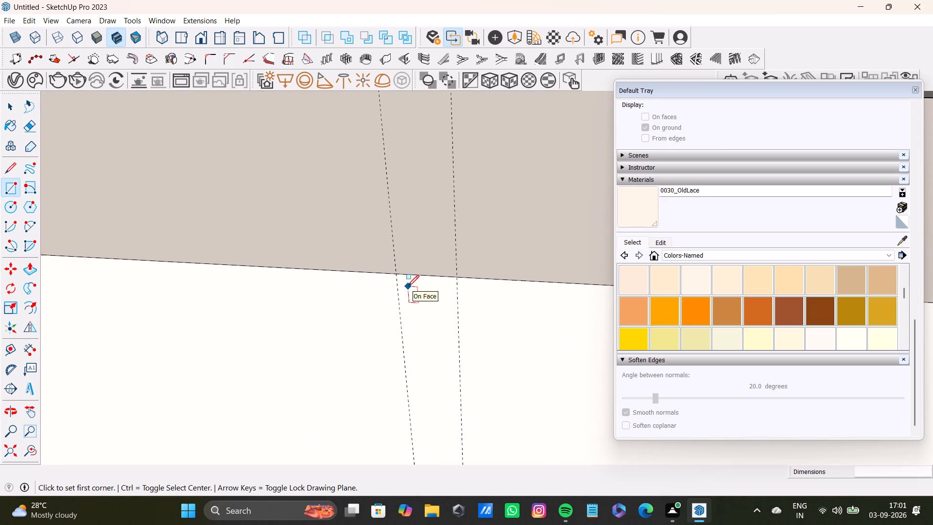
pyautogui.scroll(1, 408, 286)
pyautogui.click(395, 271)
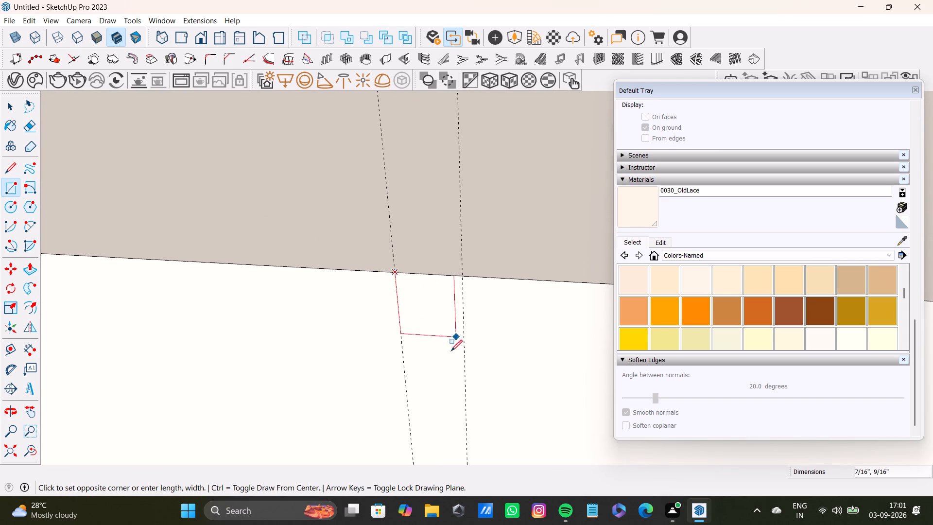
pyautogui.scroll(-5, 447, 413)
pyautogui.keyDown('shift'); pyautogui.moveTo(463, 434); pyautogui.dragTo(450, 208, button='middle'); pyautogui.keyUp('shift')
pyautogui.scroll(-6, 453, 279)
pyautogui.keyDown('shift'); pyautogui.moveTo(439, 359); pyautogui.dragTo(453, 153, button='middle'); pyautogui.keyUp('shift')
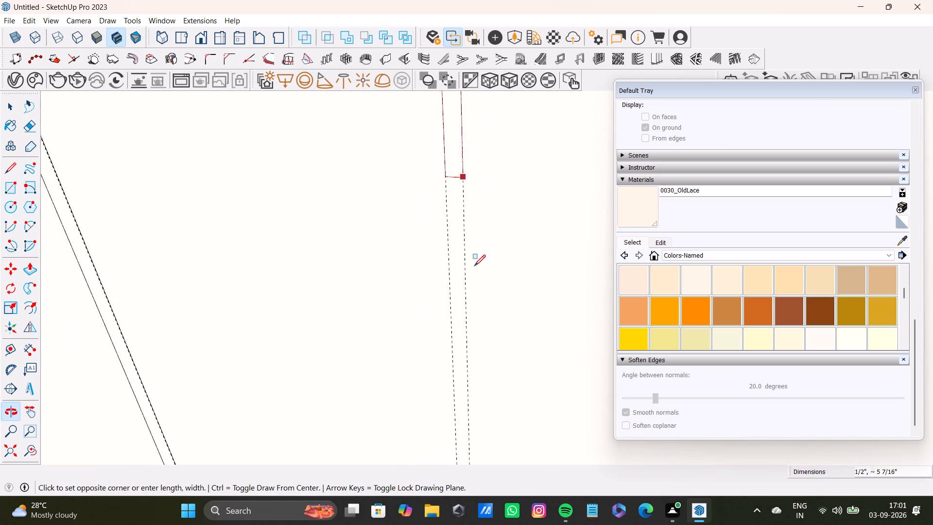
pyautogui.scroll(-3, 475, 341)
pyautogui.moveTo(467, 368); pyautogui.dragTo(471, 200, button='middle')
pyautogui.keyDown('shift'); pyautogui.scroll(-4, 471, 210); pyautogui.keyUp('shift')
pyautogui.moveTo(462, 365); pyautogui.dragTo(479, 175, button='middle')
pyautogui.scroll(-2, 490, 366)
pyautogui.moveTo(489, 380); pyautogui.dragTo(491, 176, button='middle')
pyautogui.scroll(1, 478, 372)
pyautogui.scroll(-1, 492, 402)
pyautogui.moveTo(492, 403); pyautogui.dragTo(490, 212, button='middle')
pyautogui.scroll(2, 488, 408)
pyautogui.keyDown('shift'); pyautogui.moveTo(486, 393); pyautogui.dragTo(487, 250, button='middle'); pyautogui.keyUp('shift')
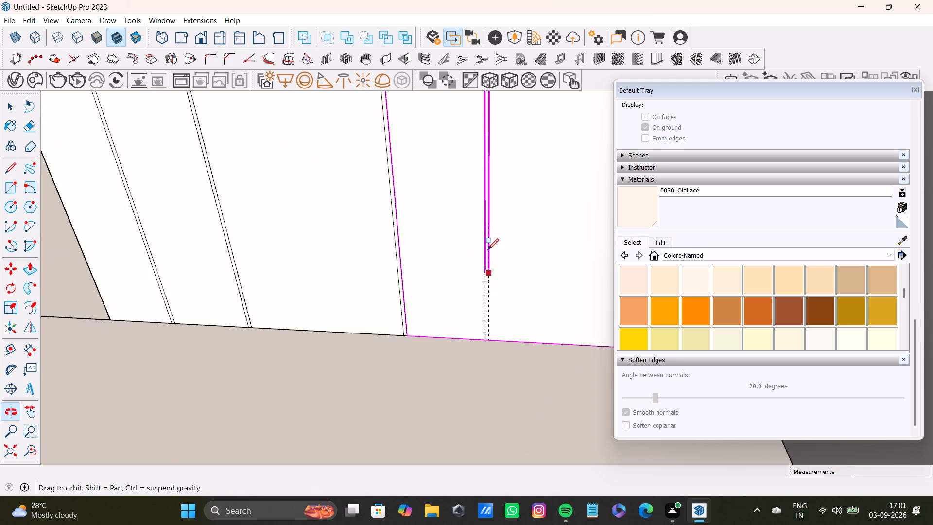
pyautogui.keyDown('shift'); pyautogui.moveTo(487, 250); pyautogui.dragTo(486, 258, button='middle'); pyautogui.keyUp('shift')
pyautogui.scroll(14, 487, 306)
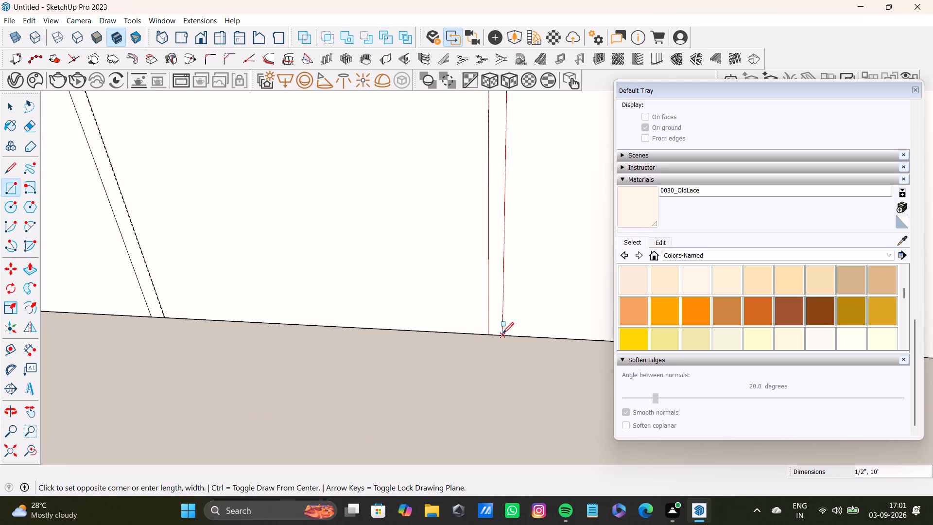
pyautogui.click(502, 333)
# Draw a full-height rectangle between the last guide pair before the wall's far corner, from wall top to floor.
pyautogui.scroll(-13, 449, 292)
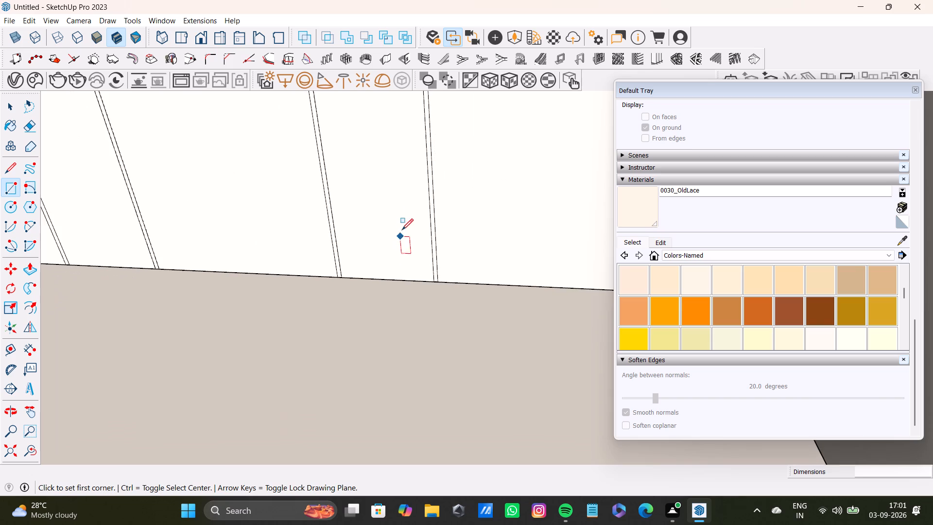
pyautogui.scroll(-5, 402, 230)
pyautogui.keyDown('shift'); pyautogui.moveTo(421, 167); pyautogui.dragTo(403, 508, button='middle'); pyautogui.keyUp('shift')
pyautogui.scroll(-8, 422, 269)
pyautogui.moveTo(447, 175); pyautogui.dragTo(427, 246, button='middle')
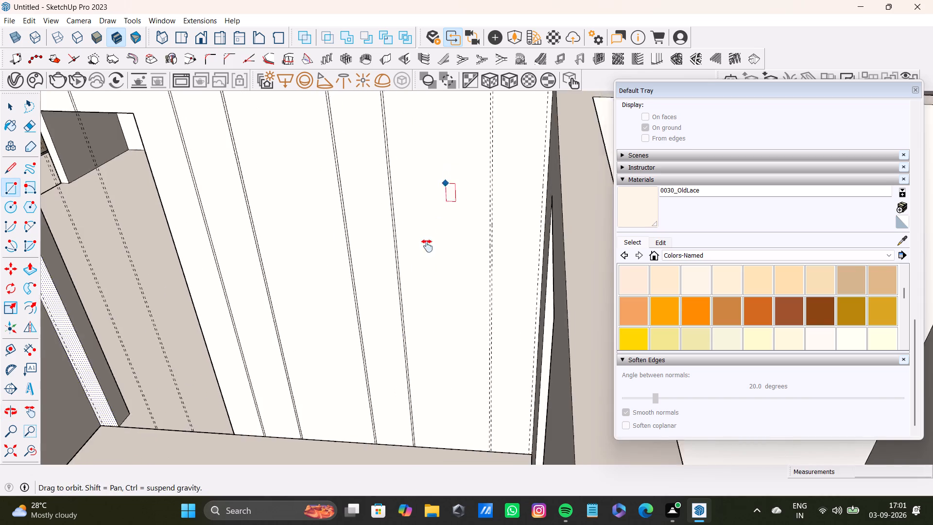
pyautogui.moveTo(427, 246); pyautogui.dragTo(394, 410, button='middle')
pyautogui.scroll(20, 429, 331)
pyautogui.scroll(4, 429, 331)
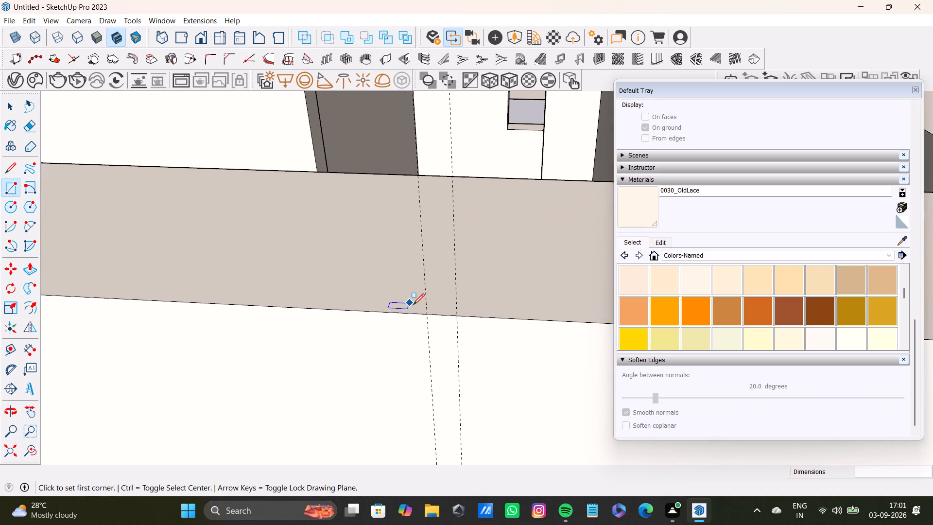
pyautogui.scroll(4, 413, 305)
pyautogui.click(433, 319)
pyautogui.scroll(-6, 466, 397)
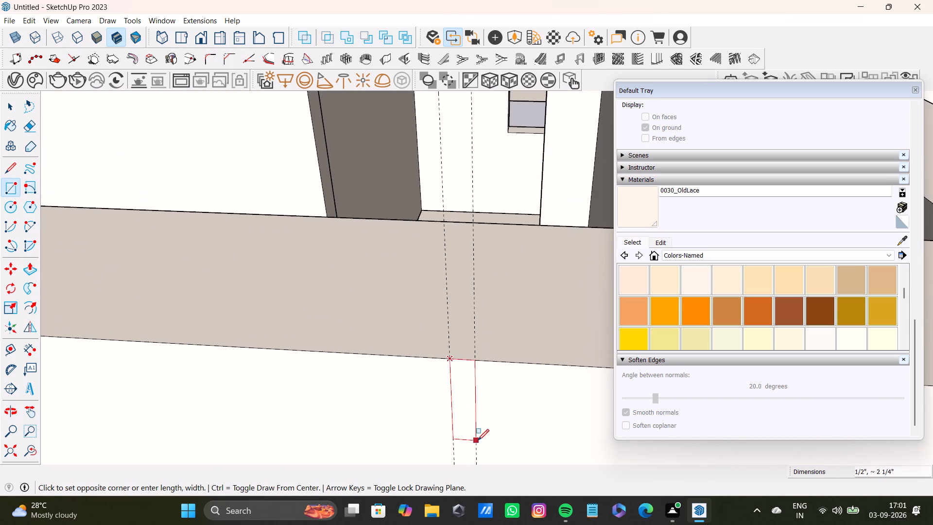
pyautogui.moveTo(478, 440); pyautogui.dragTo(472, 193, button='middle')
pyautogui.scroll(-12, 481, 260)
pyautogui.keyDown('shift'); pyautogui.moveTo(475, 299); pyautogui.dragTo(475, 140, button='middle'); pyautogui.keyUp('shift')
pyautogui.scroll(-7, 477, 215)
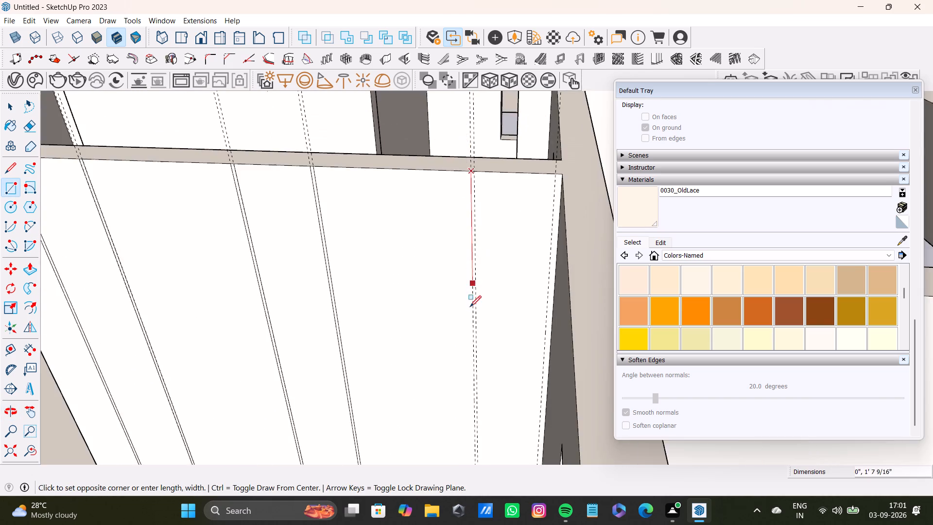
pyautogui.moveTo(469, 315); pyautogui.dragTo(491, 74, button='middle')
pyautogui.scroll(4, 515, 234)
pyautogui.moveTo(502, 333); pyautogui.dragTo(482, 36, button='middle')
pyautogui.scroll(8, 483, 203)
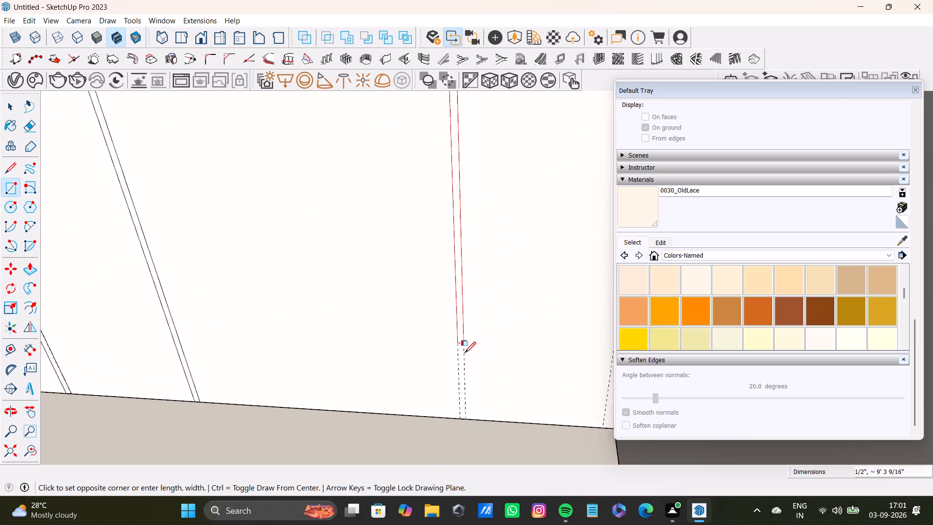
pyautogui.scroll(13, 465, 353)
pyautogui.moveTo(466, 451); pyautogui.dragTo(453, 277, button='middle')
pyautogui.scroll(3, 449, 296)
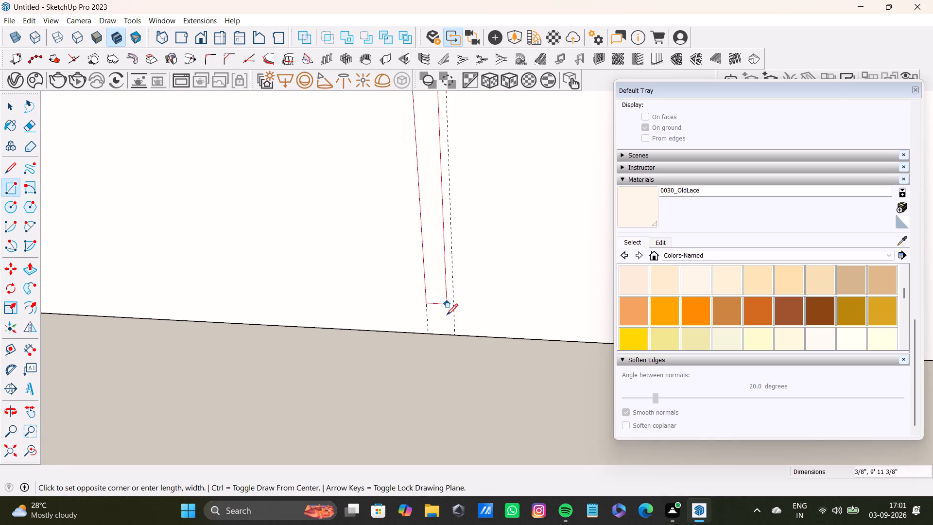
pyautogui.click(454, 333)
# Examine the strips drawn across the doorway wall and the surrounding rooms from several angles.
pyautogui.scroll(-10, 420, 254)
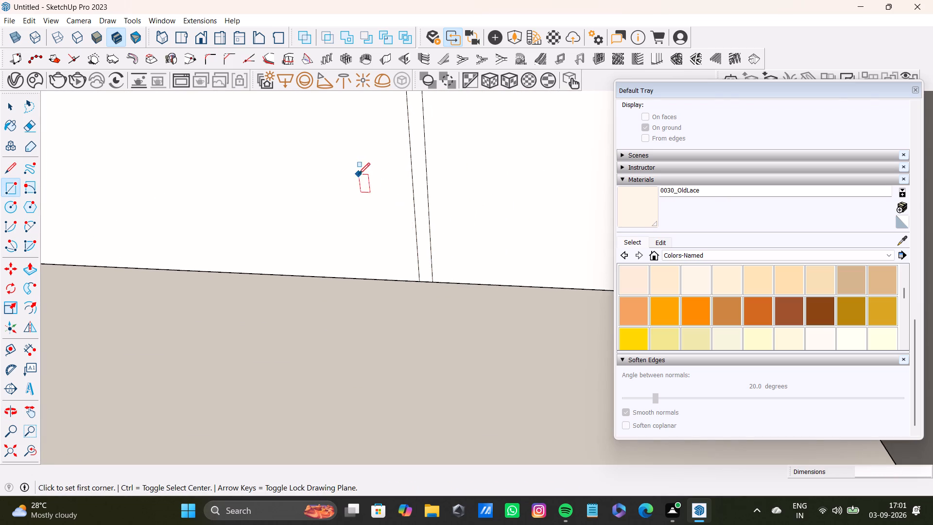
pyautogui.scroll(-2, 359, 174)
pyautogui.keyDown('shift'); pyautogui.moveTo(419, 104); pyautogui.dragTo(446, 408, button='middle'); pyautogui.keyUp('shift')
pyautogui.scroll(-18, 439, 316)
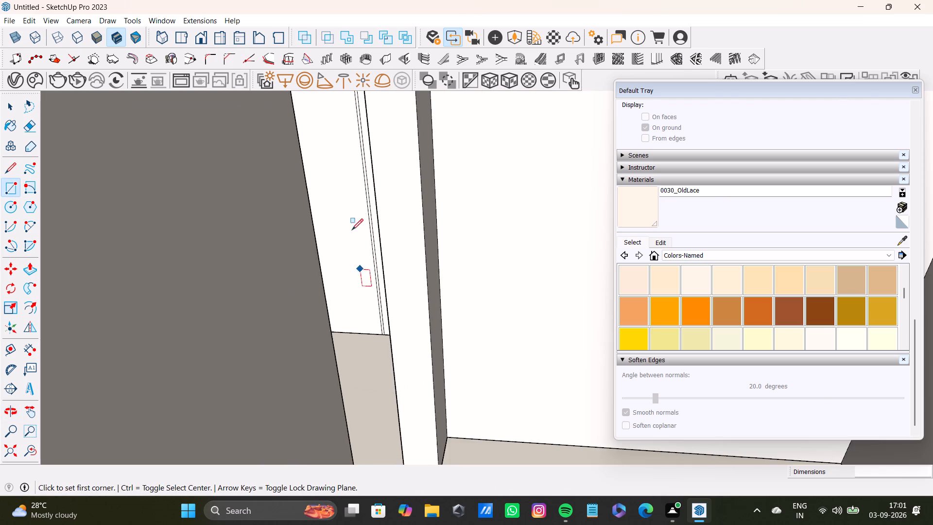
pyautogui.keyDown('shift'); pyautogui.moveTo(350, 200); pyautogui.dragTo(465, 521, button='middle'); pyautogui.keyUp('shift')
pyautogui.scroll(-4, 425, 295)
pyautogui.keyDown('shift'); pyautogui.moveTo(439, 271); pyautogui.dragTo(459, 404, button='middle'); pyautogui.keyUp('shift')
pyautogui.moveTo(451, 392); pyautogui.dragTo(476, 384, button='middle')
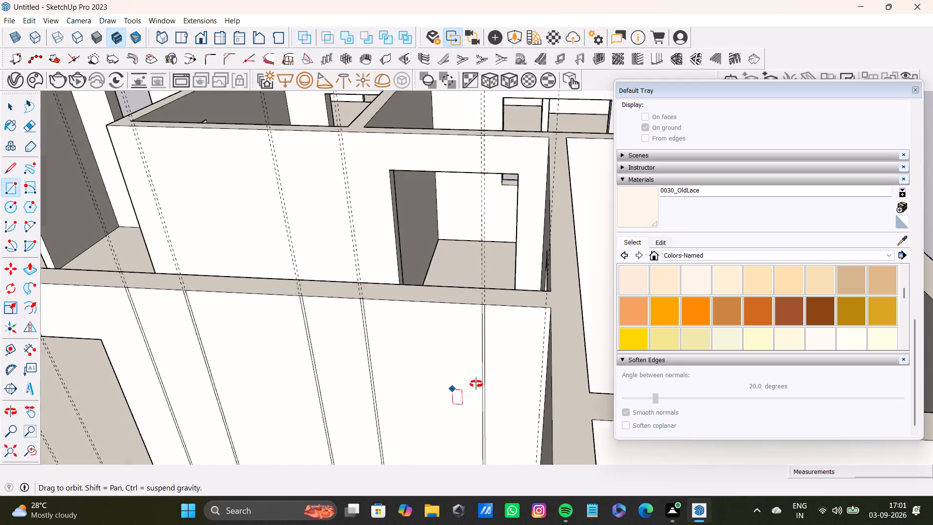
pyautogui.moveTo(476, 384); pyautogui.dragTo(520, 373, button='middle')
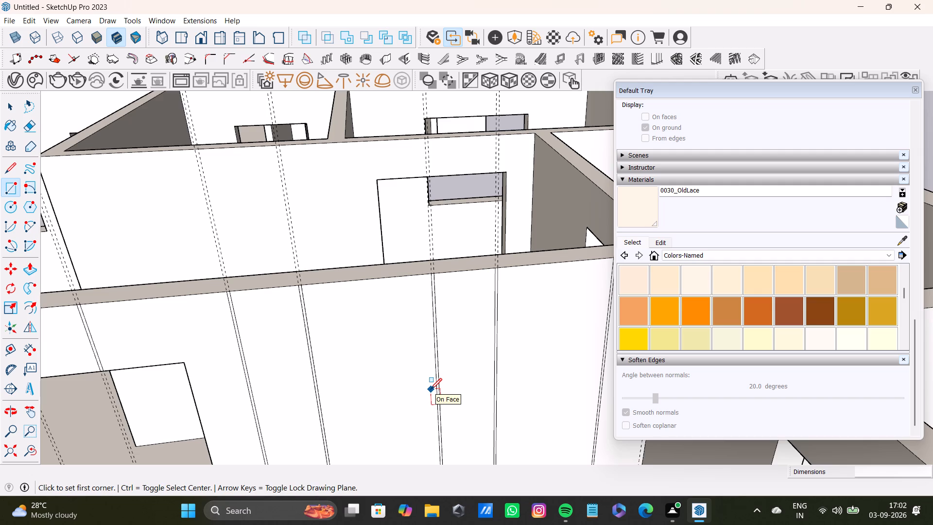
pyautogui.press('space')
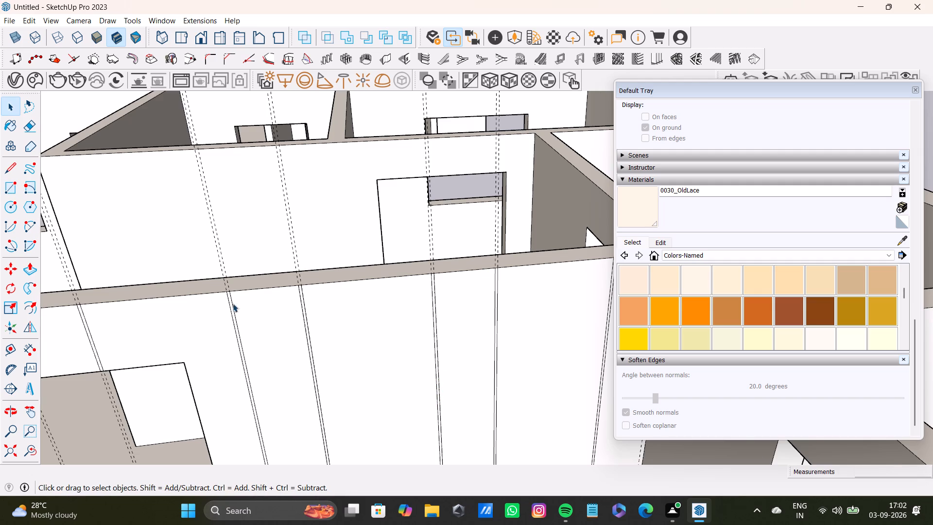
pyautogui.scroll(-8, 233, 303)
pyautogui.moveTo(293, 345); pyautogui.dragTo(238, 266, button='middle')
pyautogui.moveTo(246, 279); pyautogui.dragTo(236, 297, button='middle')
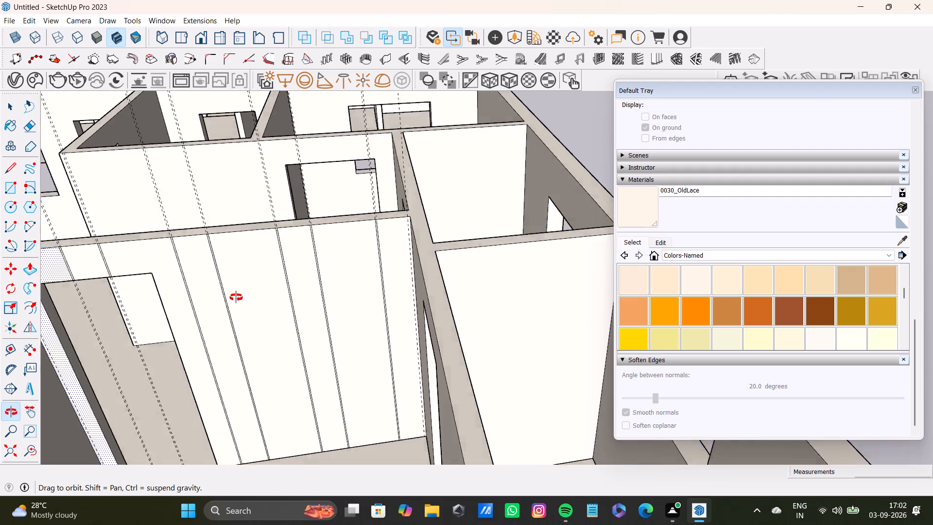
pyautogui.moveTo(236, 297); pyautogui.dragTo(397, 296, button='middle')
pyautogui.moveTo(406, 323); pyautogui.dragTo(290, 344, button='middle')
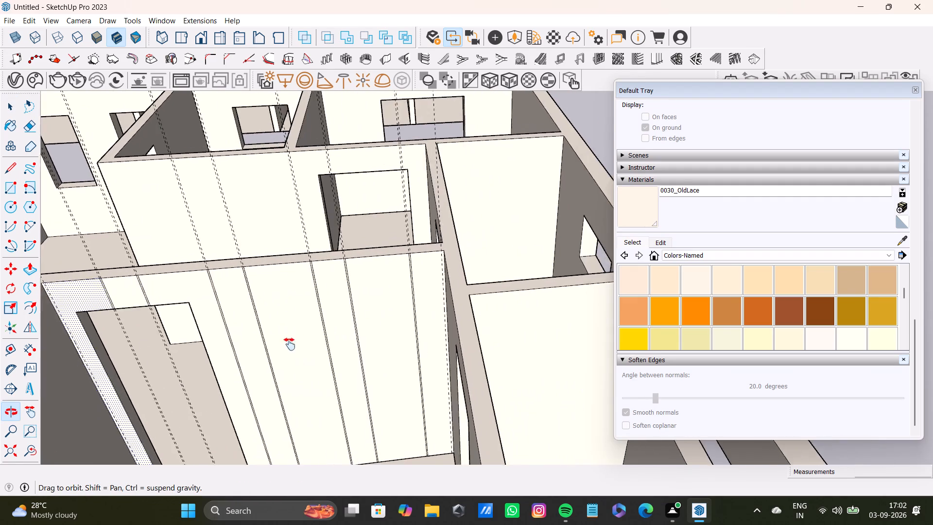
pyautogui.moveTo(290, 344); pyautogui.dragTo(283, 352, button='middle')
pyautogui.moveTo(325, 355); pyautogui.dragTo(469, 365, button='middle')
pyautogui.keyDown('shift'); pyautogui.moveTo(526, 310); pyautogui.dragTo(244, 313, button='middle'); pyautogui.keyUp('shift')
pyautogui.moveTo(310, 372); pyautogui.dragTo(432, 364, button='middle')
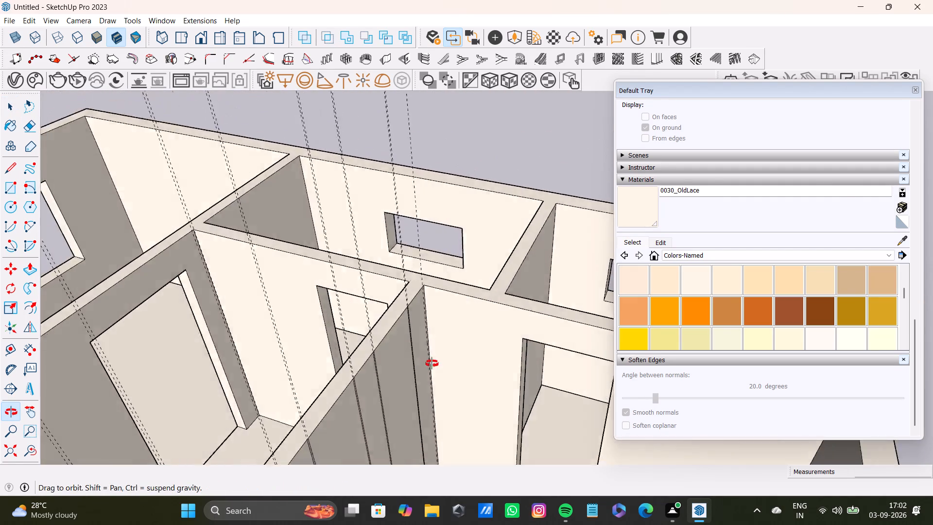
# Place a vertical guide 1" from the corner edge on the adjoining white wall that contains a doorway.
pyautogui.moveTo(432, 364); pyautogui.dragTo(322, 332, button='middle')
pyautogui.scroll(12, 322, 278)
pyautogui.moveTo(329, 322); pyautogui.dragTo(373, 321, button='middle')
pyautogui.moveTo(356, 270); pyautogui.dragTo(181, 297, button='middle')
pyautogui.moveTo(187, 314); pyautogui.dragTo(210, 277, button='middle')
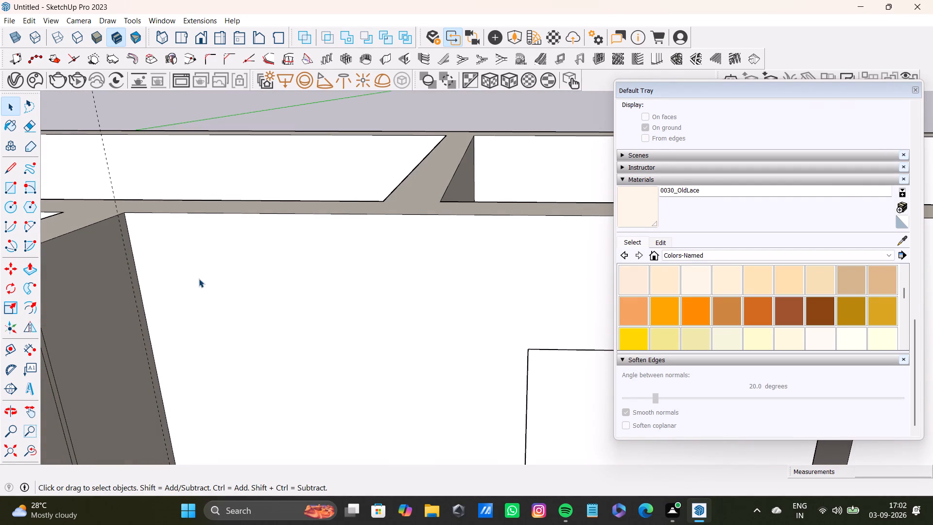
pyautogui.press('t')
pyautogui.scroll(3, 130, 246)
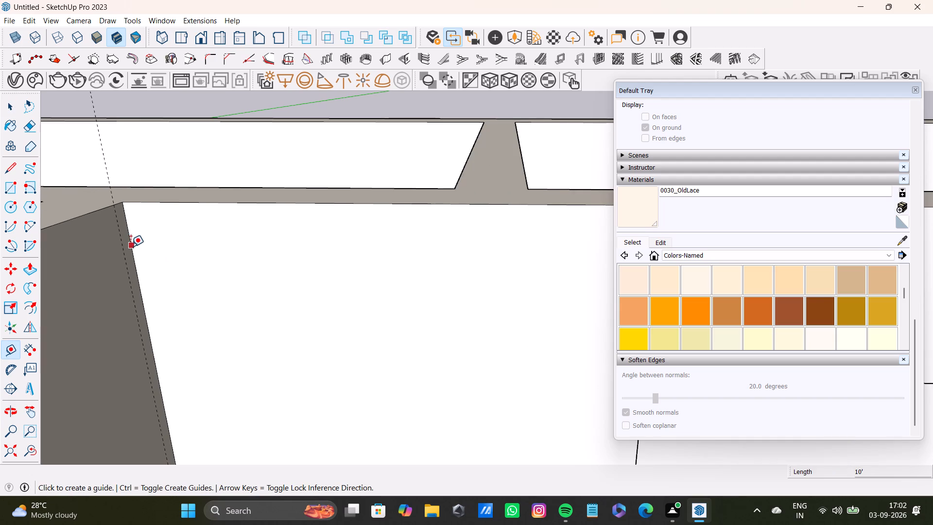
pyautogui.click(134, 250)
pyautogui.press('1')
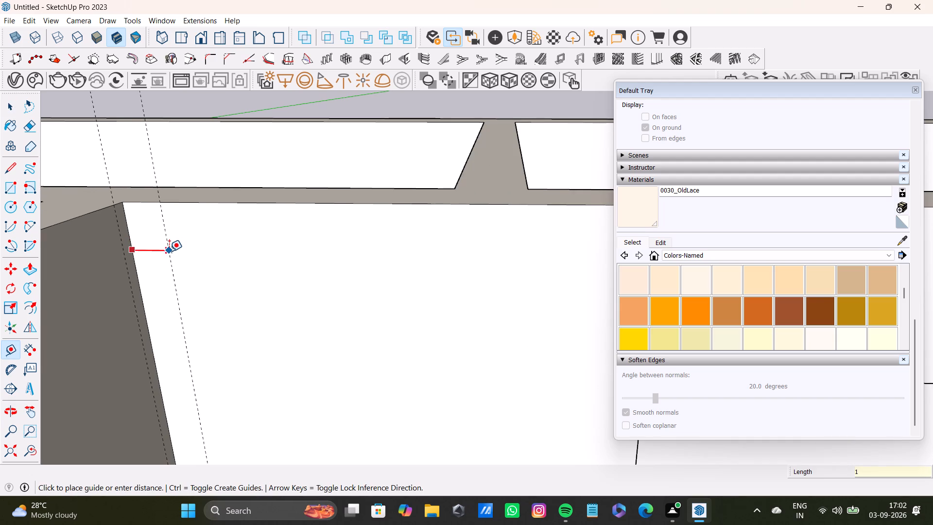
pyautogui.hotkey('shift', '"')
pyautogui.press('Return')
pyautogui.scroll(3, 154, 270)
pyautogui.click(153, 279)
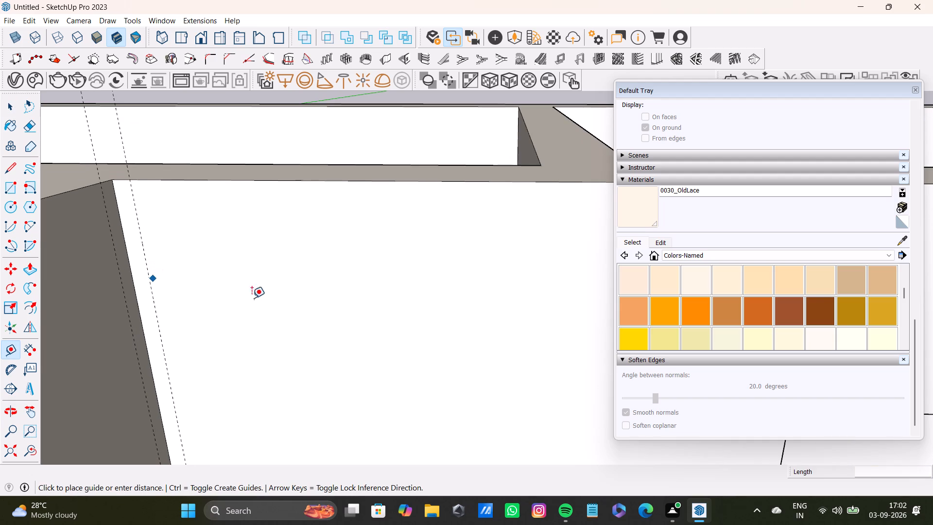
pyautogui.press('space')
# Add a guide pair on the wall: one guide 2' from the corner guide and a second 1/2" beyond it.
pyautogui.write('yt')
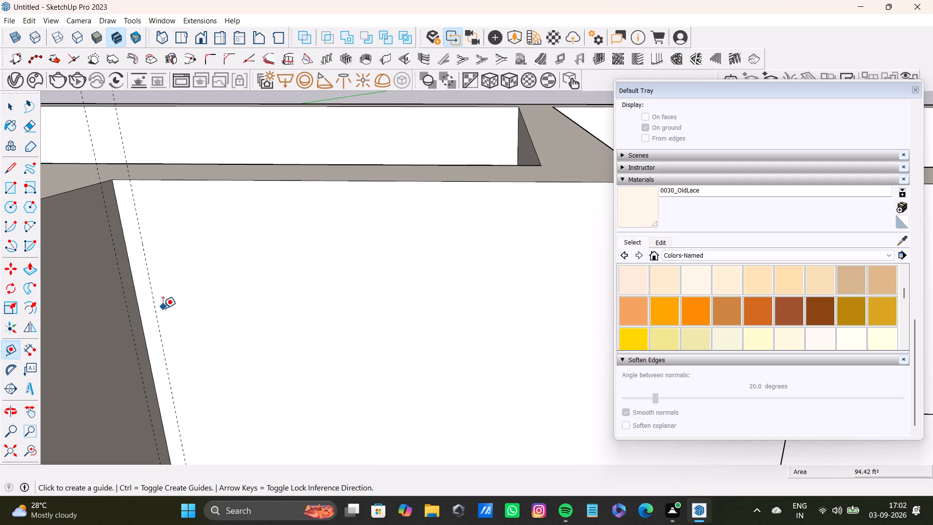
pyautogui.click(158, 321)
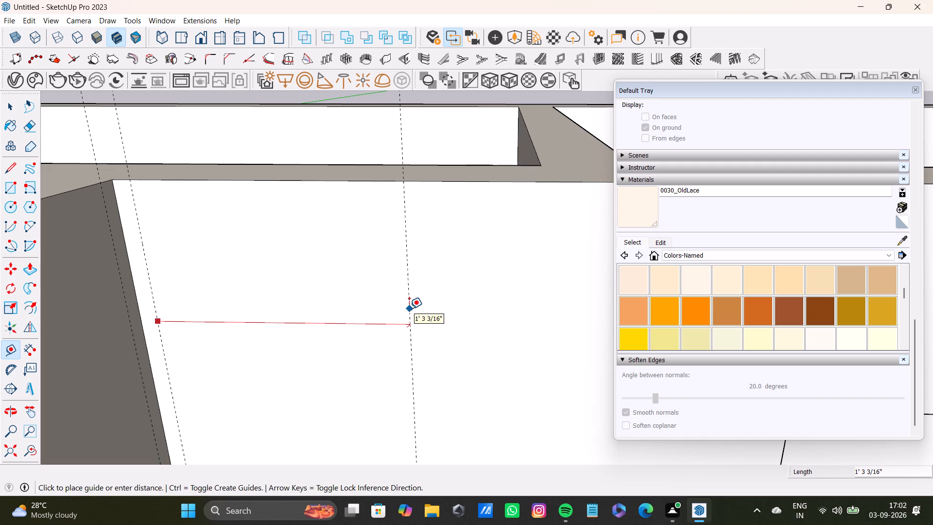
pyautogui.write("2'")
pyautogui.press('Return')
pyautogui.scroll(-4, 349, 305)
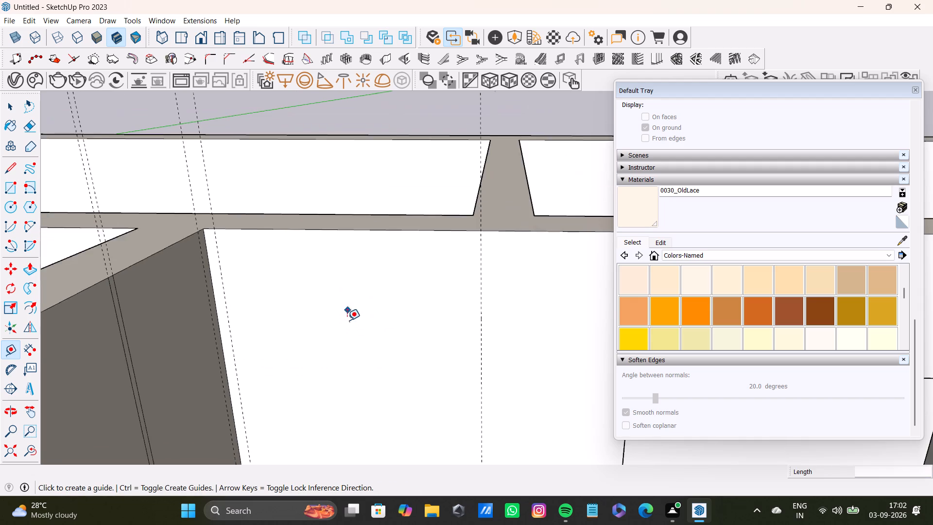
pyautogui.scroll(-5, 347, 320)
pyautogui.moveTo(369, 332); pyautogui.dragTo(344, 268, button='middle')
pyautogui.scroll(4, 371, 265)
pyautogui.click(437, 282)
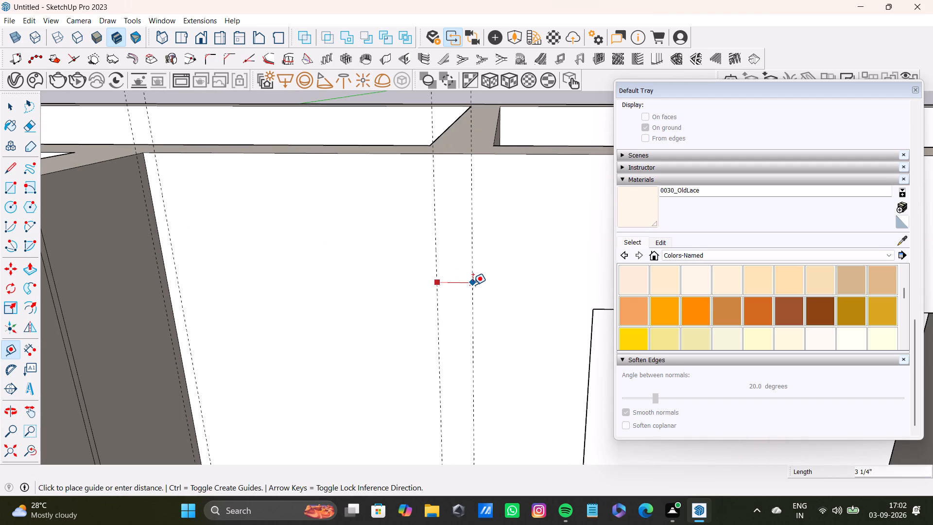
pyautogui.press('0')
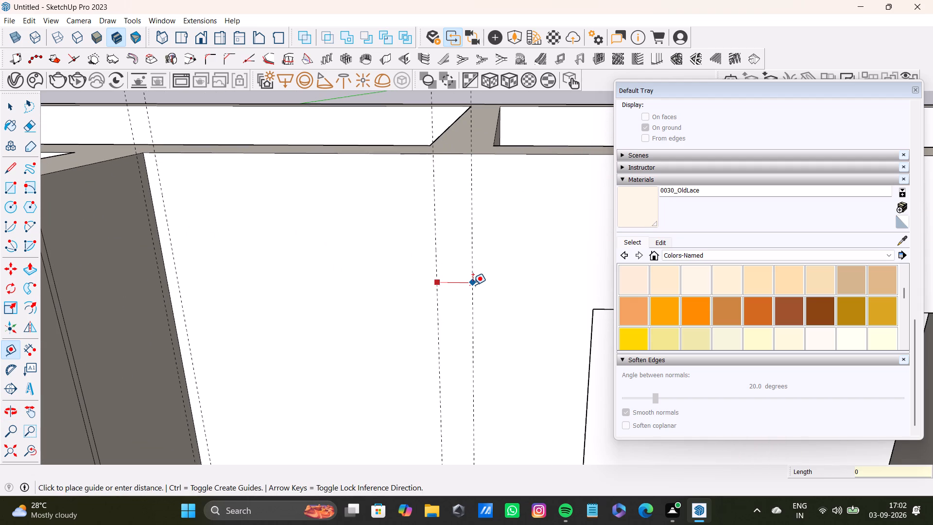
pyautogui.press('.')
pyautogui.press('5')
pyautogui.hotkey('shift', '"')
pyautogui.press('Return')
# Add another guide pair just before the doorway: one guide 1' from the previous pair and a second 1/2" beyond it.
pyautogui.scroll(-7, 436, 248)
pyautogui.keyDown('shift'); pyautogui.moveTo(434, 274); pyautogui.dragTo(298, 250, button='middle'); pyautogui.keyUp('shift')
pyautogui.scroll(8, 311, 242)
pyautogui.click(295, 268)
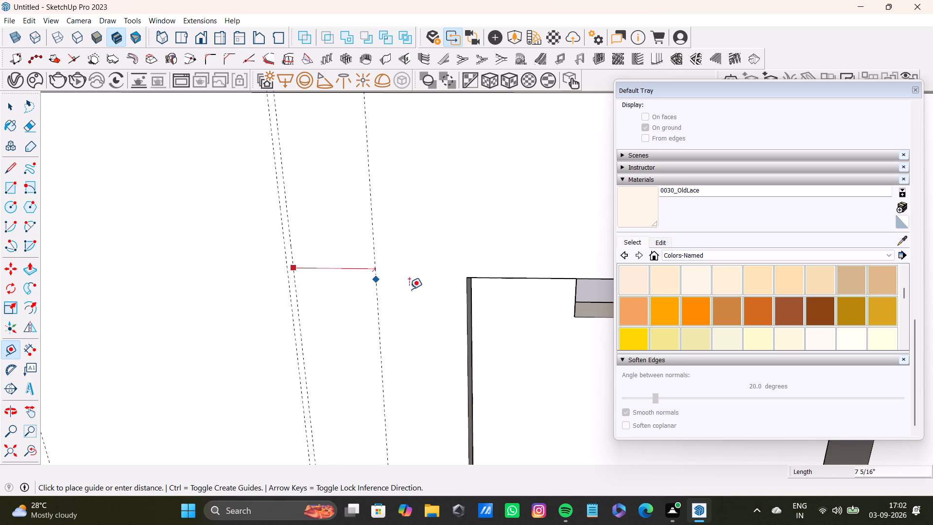
pyautogui.scroll(-3, 429, 297)
pyautogui.moveTo(436, 299); pyautogui.dragTo(415, 262, button='middle')
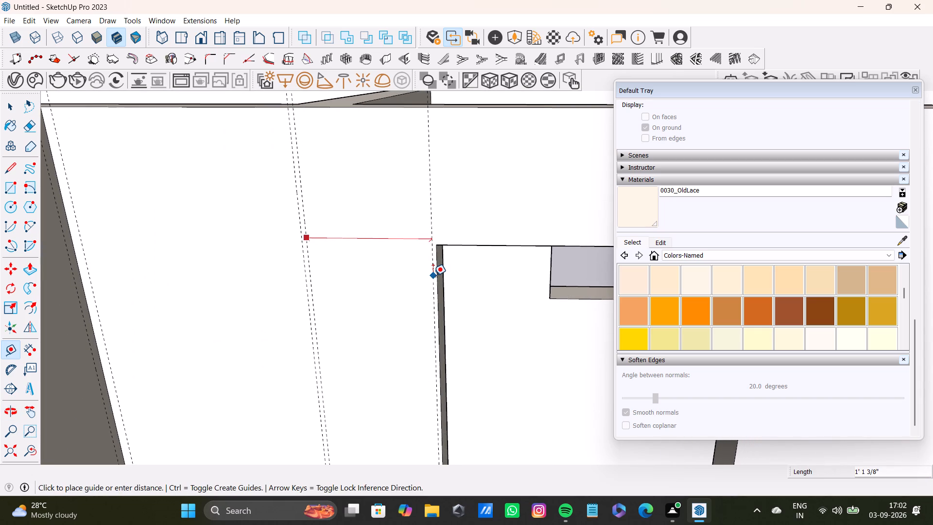
pyautogui.write("1'")
pyautogui.press('Return')
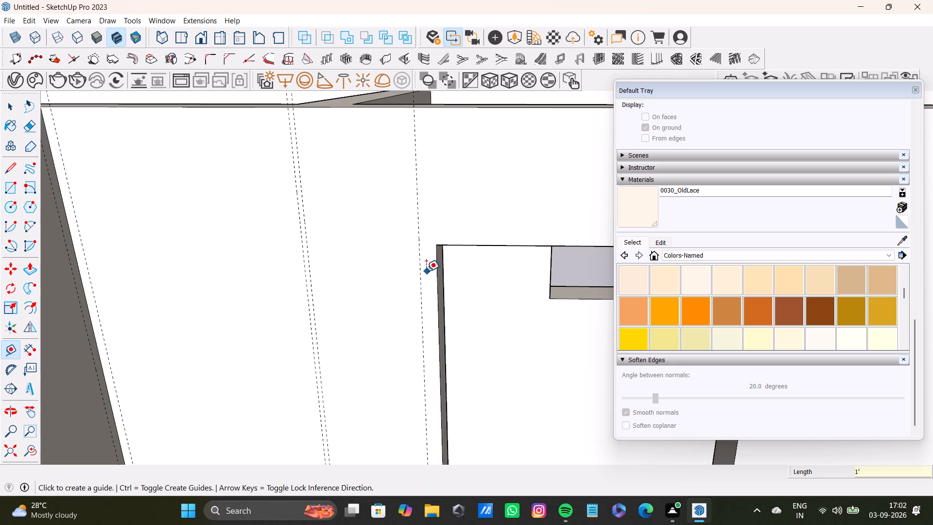
pyautogui.click(420, 282)
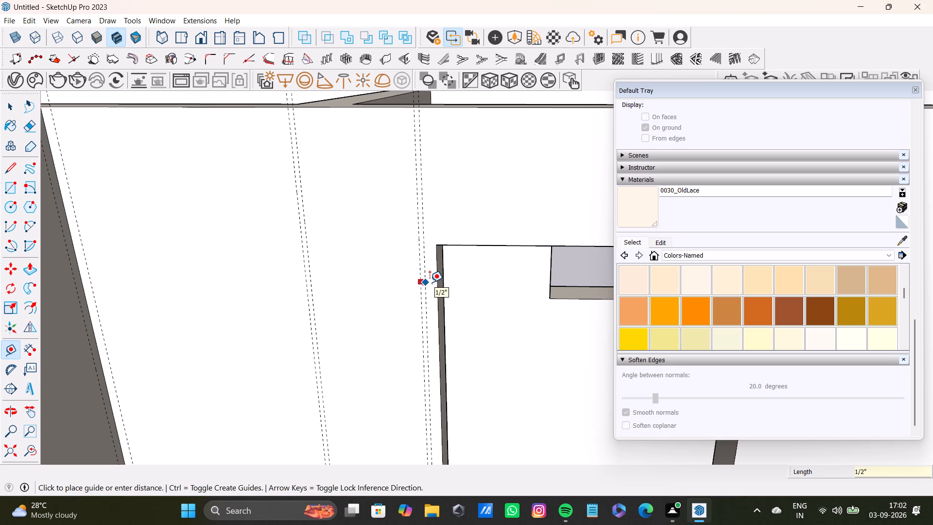
pyautogui.write('0.')
pyautogui.press('5')
pyautogui.hotkey('shift', '"')
pyautogui.press('Return')
# Add a guide pair over the doorway: one guide 2' from the pair beside the opening and a second 1/2" beyond it.
pyautogui.scroll(-7, 415, 276)
pyautogui.keyDown('shift'); pyautogui.moveTo(409, 279); pyautogui.dragTo(319, 319, button='middle'); pyautogui.keyUp('shift')
pyautogui.scroll(4, 326, 272)
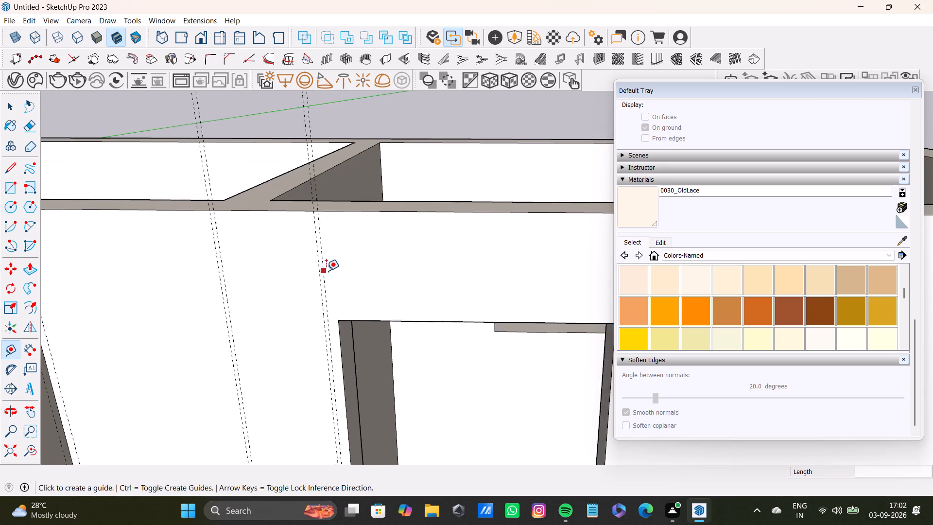
pyautogui.scroll(5, 326, 271)
pyautogui.click(322, 279)
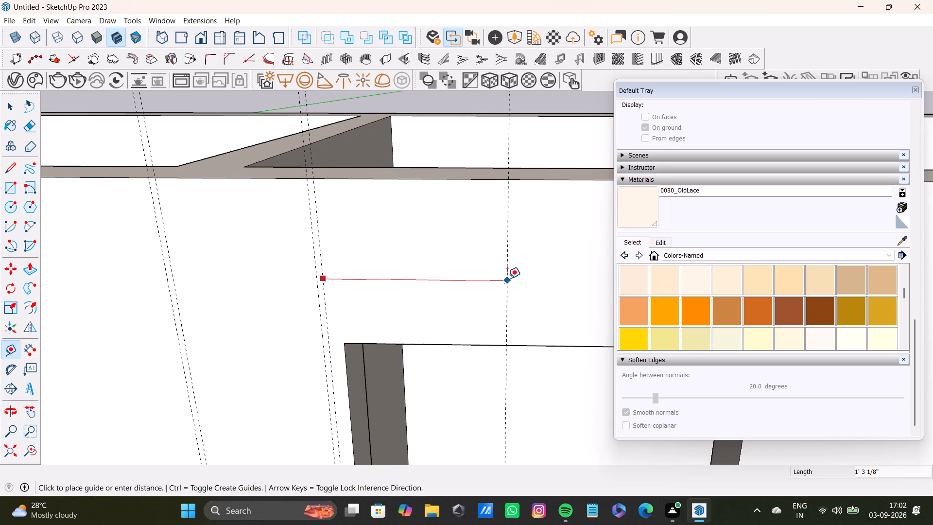
pyautogui.write("2'")
pyautogui.press('Return')
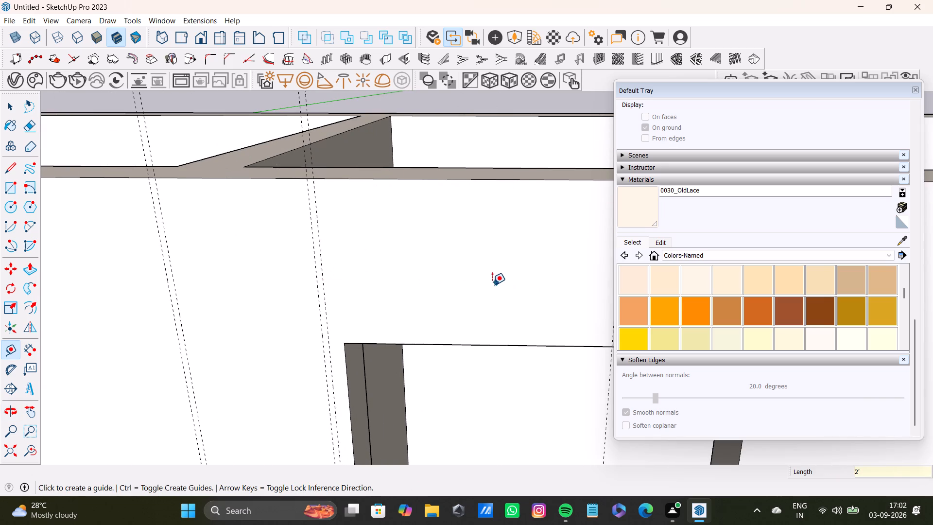
pyautogui.scroll(-4, 491, 285)
pyautogui.keyDown('shift'); pyautogui.moveTo(492, 280); pyautogui.dragTo(374, 280, button='middle'); pyautogui.keyUp('shift')
pyautogui.scroll(4, 416, 260)
pyautogui.click(478, 265)
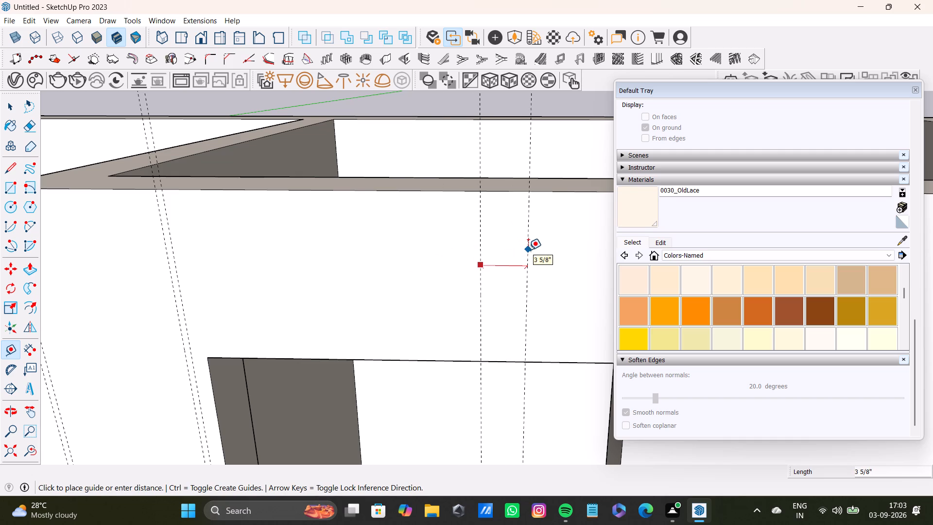
pyautogui.write('0.5')
pyautogui.hotkey('shift', '"')
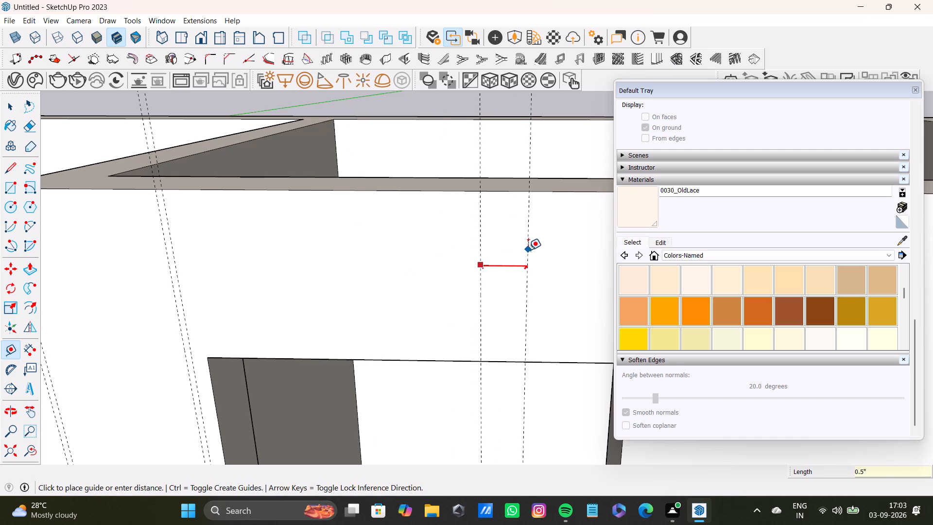
pyautogui.press('Return')
# Add a guide pair near the doorway's far edge: one guide 1' from the previous pair and a second 1/2" beyond it.
pyautogui.scroll(-8, 368, 226)
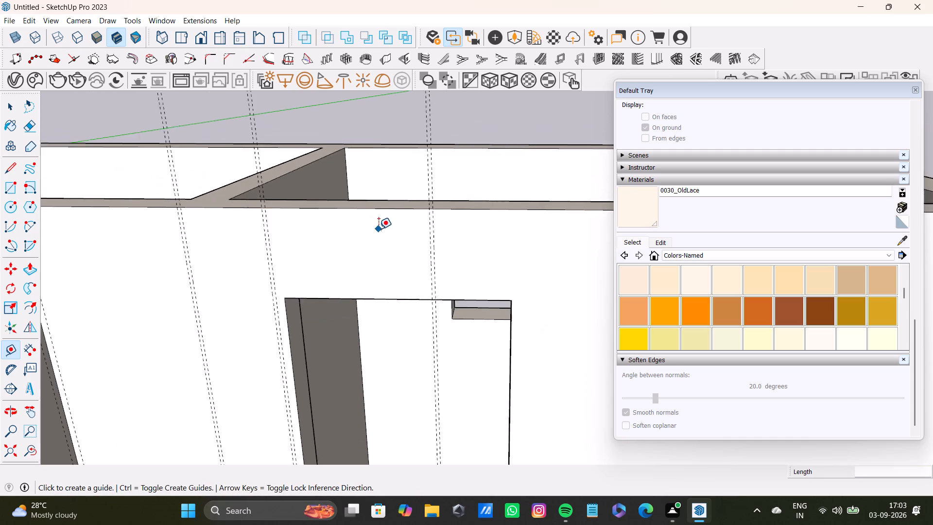
pyautogui.keyDown('shift'); pyautogui.moveTo(415, 236); pyautogui.dragTo(353, 261, button='middle'); pyautogui.keyUp('shift')
pyautogui.scroll(9, 396, 270)
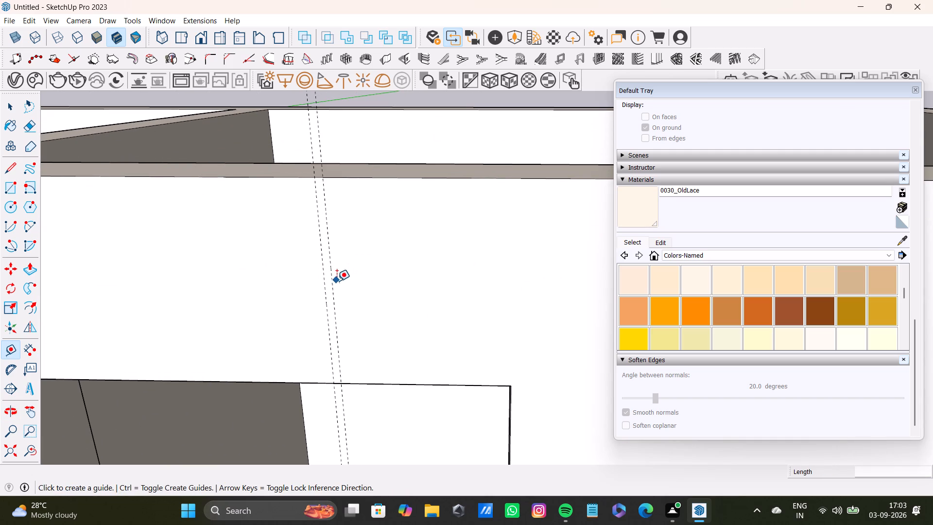
pyautogui.click(333, 282)
pyautogui.scroll(-5, 510, 316)
pyautogui.moveTo(532, 320); pyautogui.dragTo(433, 329, button='middle')
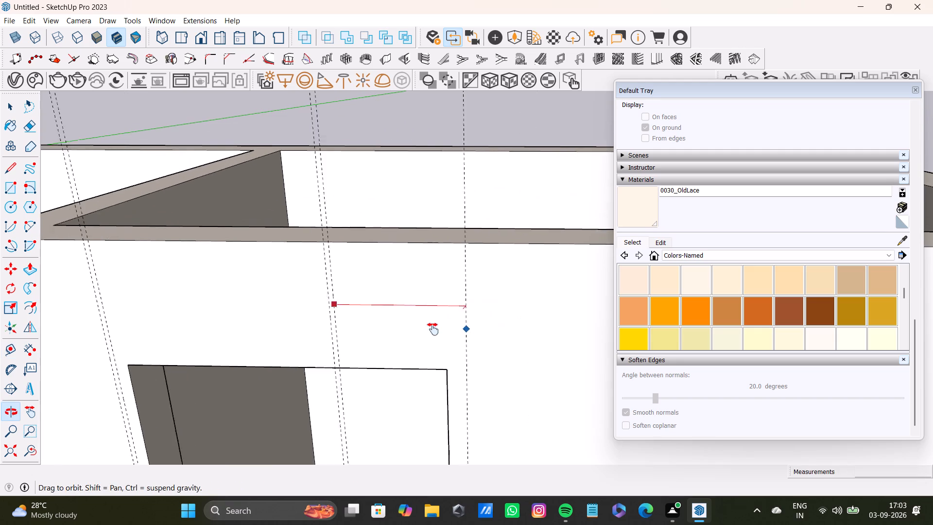
pyautogui.moveTo(433, 329); pyautogui.dragTo(375, 329, button='middle')
pyautogui.scroll(-7, 342, 326)
pyautogui.moveTo(268, 332); pyautogui.dragTo(412, 335, button='middle')
pyautogui.moveTo(414, 341); pyautogui.dragTo(387, 334, button='middle')
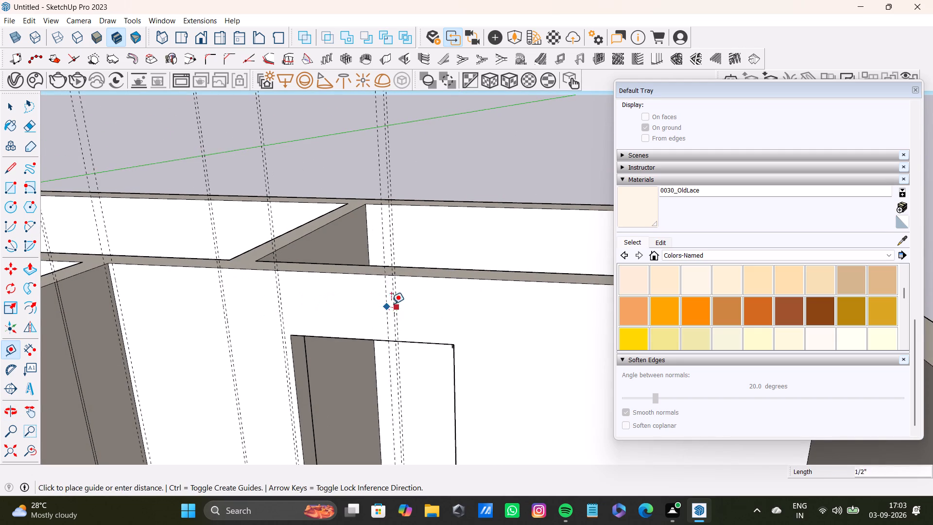
pyautogui.write("1'")
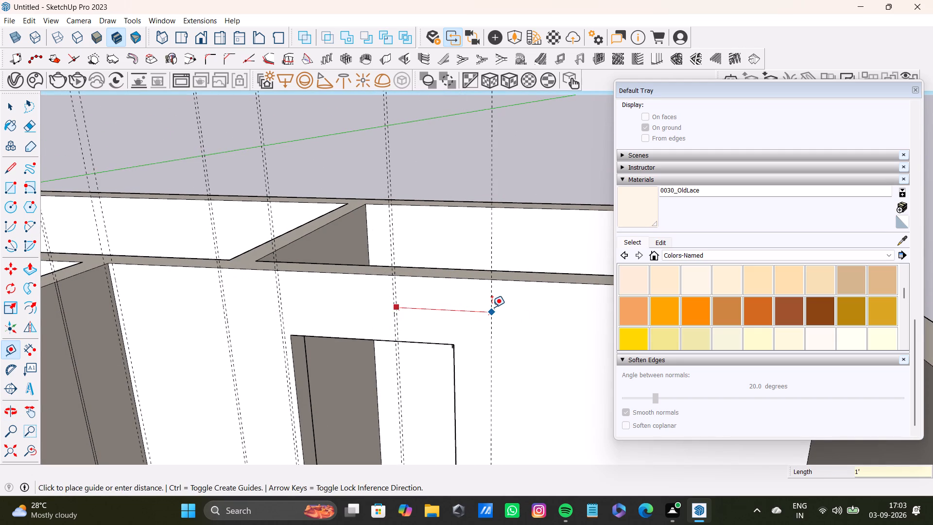
pyautogui.press('Return')
pyautogui.scroll(6, 455, 304)
pyautogui.click(457, 308)
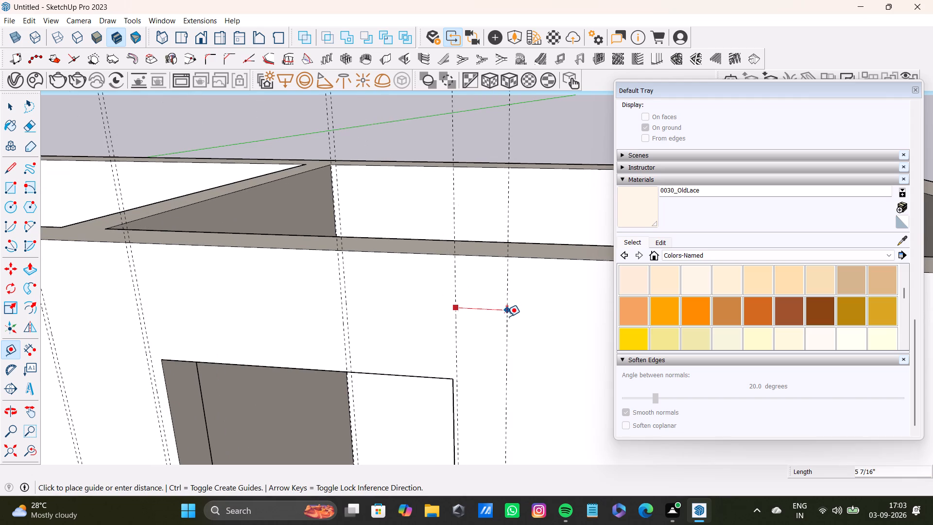
pyautogui.write('0.5')
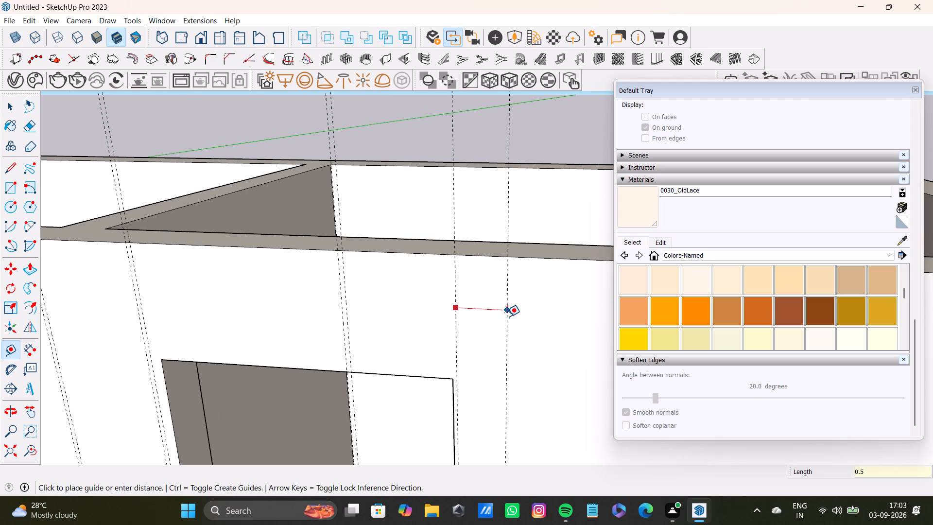
pyautogui.hotkey('shift', '"')
pyautogui.press('Return')
# Add a guide pair on the wall past the doorway: one guide 2' from the previous pair and a second 1/2" beyond it.
pyautogui.scroll(3, 454, 305)
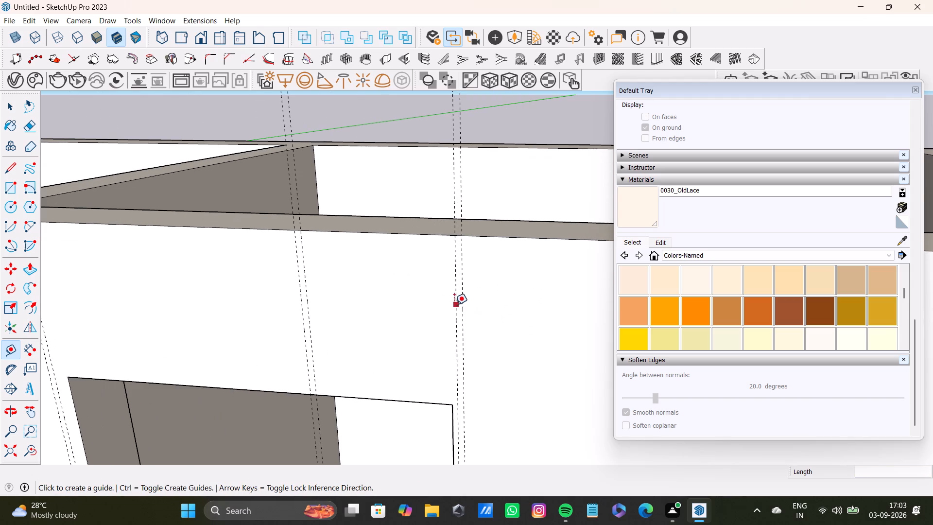
pyautogui.click(465, 318)
pyautogui.scroll(-5, 591, 328)
pyautogui.moveTo(576, 328); pyautogui.dragTo(366, 284, button='middle')
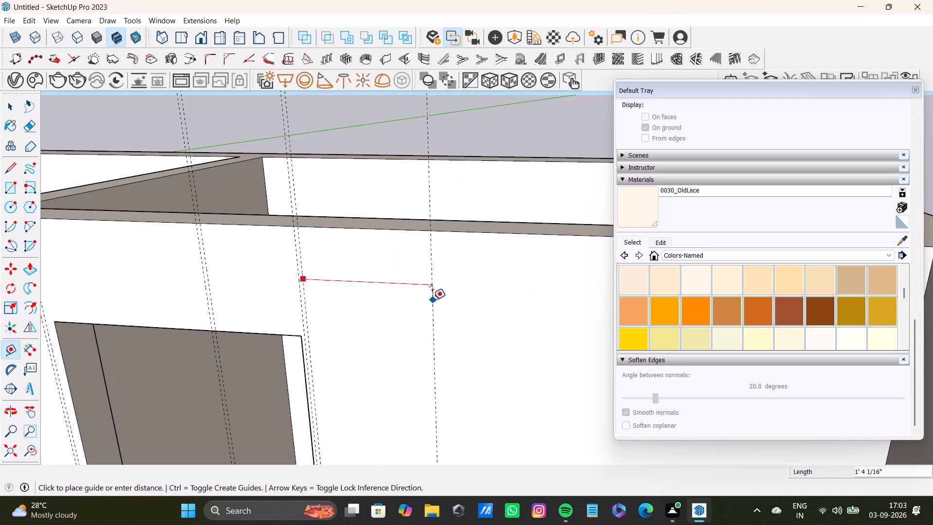
pyautogui.write("2'")
pyautogui.press('Return')
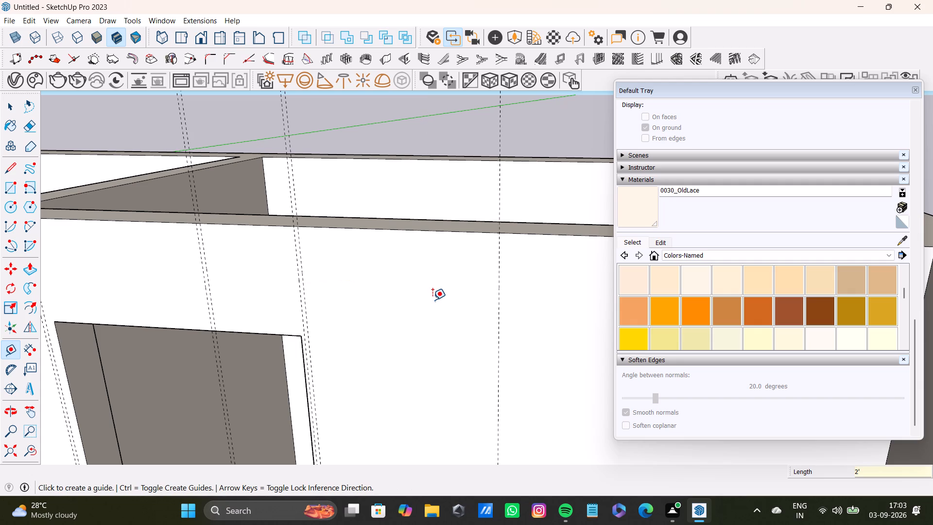
pyautogui.click(501, 307)
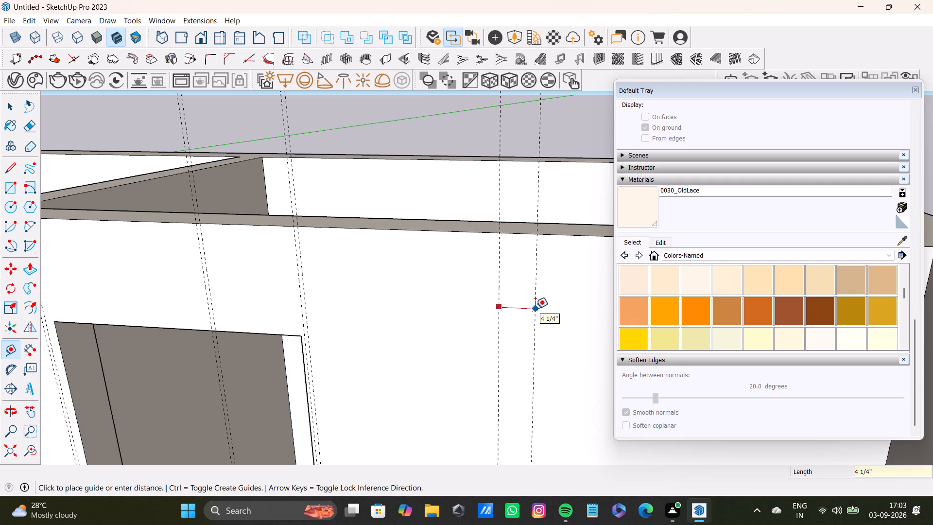
pyautogui.press('0')
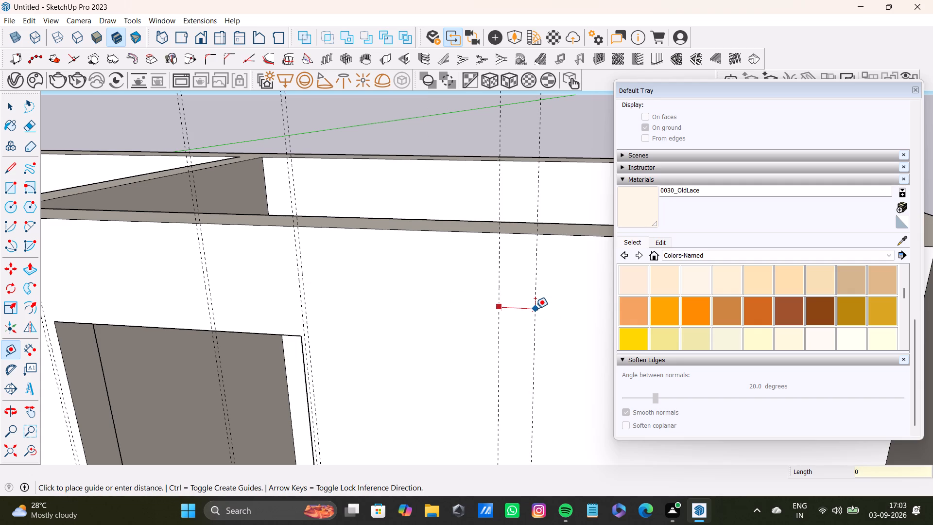
pyautogui.click(535, 309)
pyautogui.write('.5')
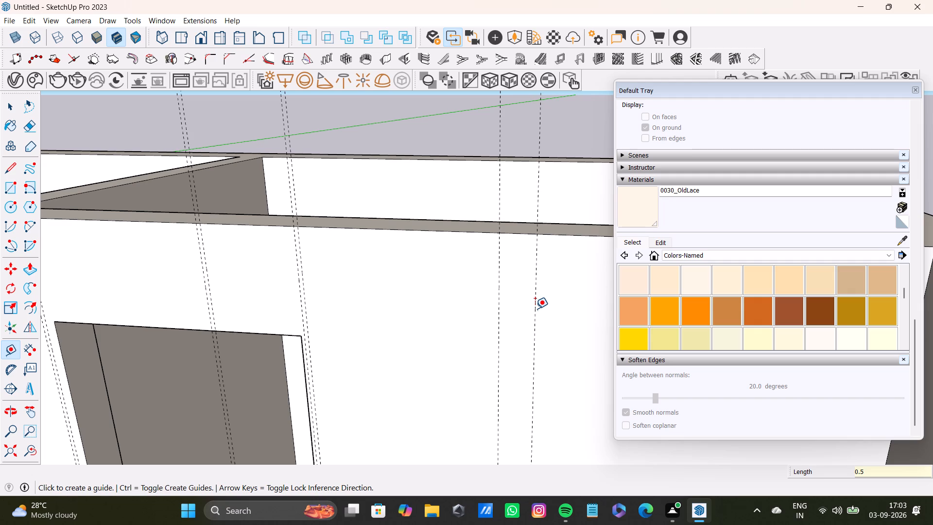
pyautogui.hotkey('shift', '"')
pyautogui.press('Return')
pyautogui.scroll(-3, 442, 347)
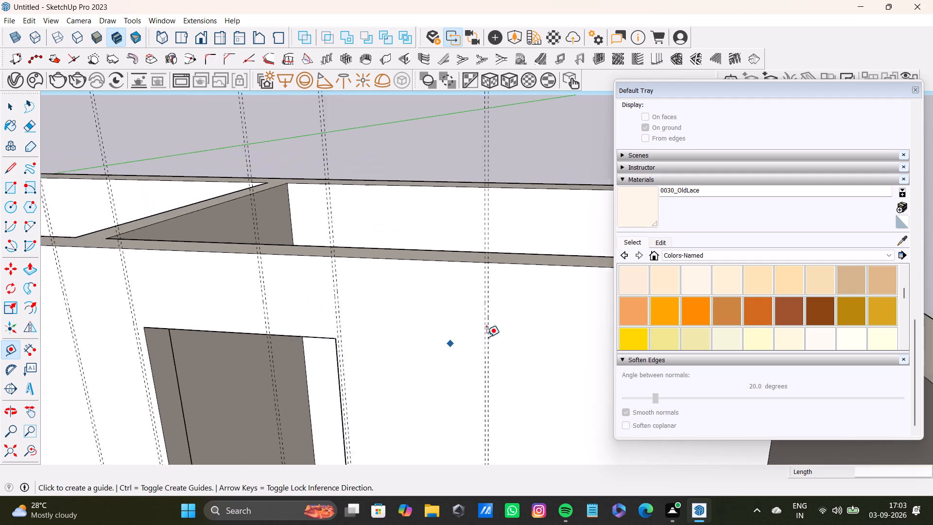
# Add a guide pair further past the doorway: one guide 1' from the previous pair and a second 1/2" beyond it.
pyautogui.scroll(-1, 486, 337)
pyautogui.moveTo(499, 307); pyautogui.dragTo(418, 309, button='middle')
pyautogui.scroll(4, 391, 315)
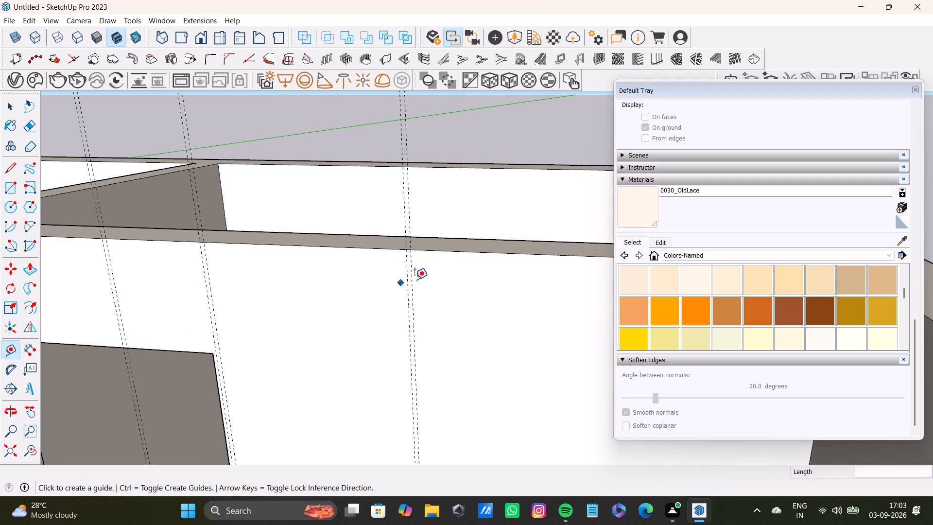
pyautogui.click(414, 293)
pyautogui.scroll(-3, 587, 323)
pyautogui.keyDown('shift'); pyautogui.moveTo(579, 333); pyautogui.dragTo(498, 278, button='middle'); pyautogui.keyUp('shift')
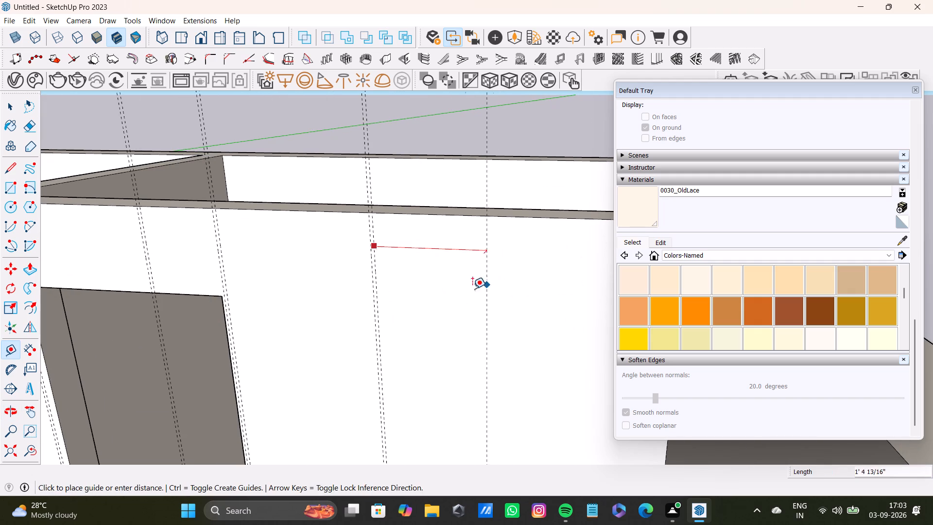
pyautogui.write("1'")
pyautogui.press('Return')
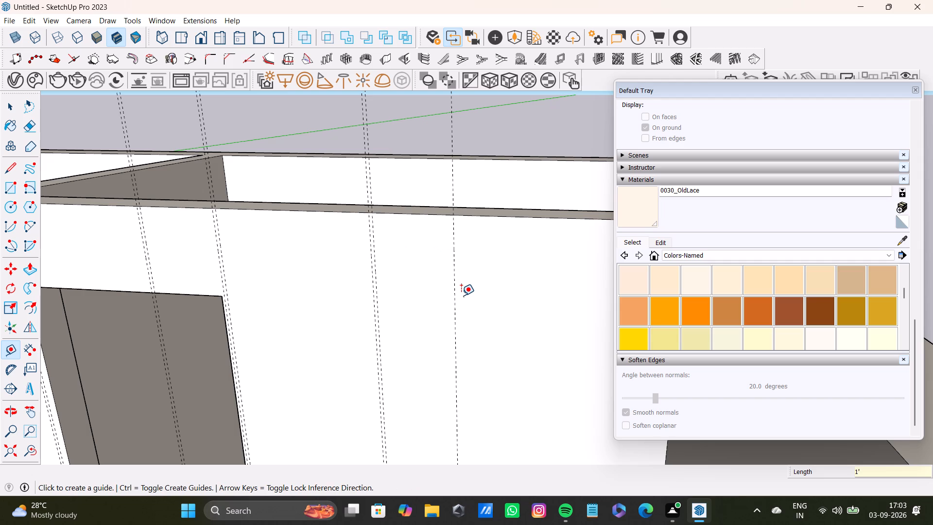
pyautogui.click(456, 298)
pyautogui.write('0.5')
pyautogui.hotkey('shift', '"')
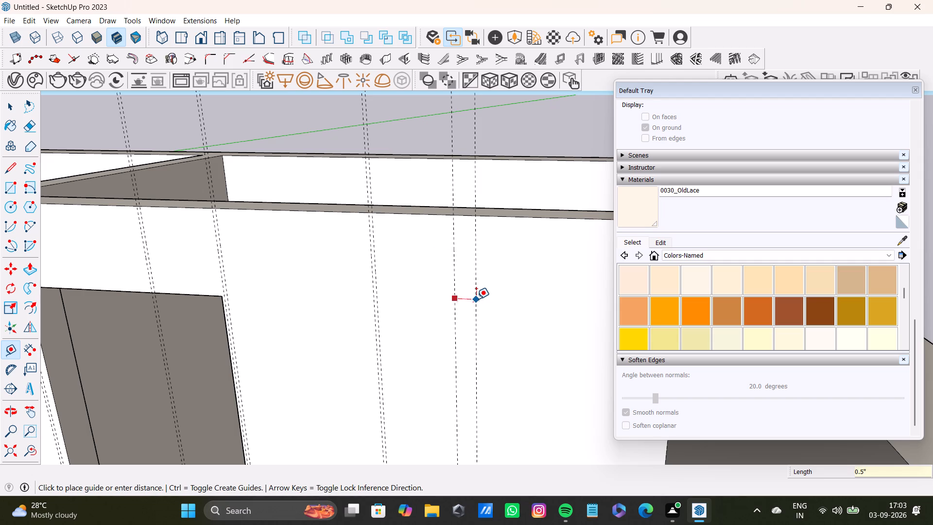
pyautogui.press('Return')
# Add a guide pair near the wall's end corner: one guide 2' from the previous pair and a second 1/2" beyond it.
pyautogui.scroll(-4, 476, 299)
pyautogui.keyDown('shift'); pyautogui.moveTo(477, 303); pyautogui.dragTo(390, 328, button='middle'); pyautogui.keyUp('shift')
pyautogui.scroll(8, 389, 327)
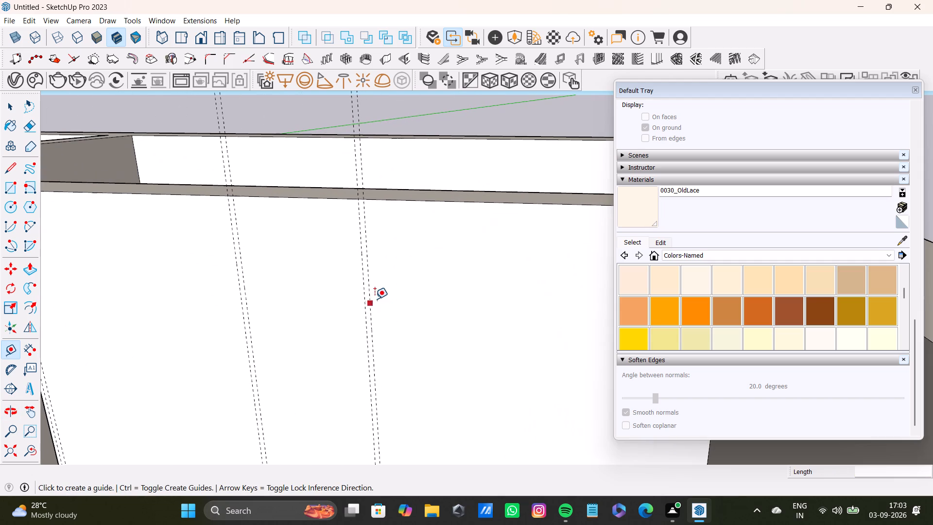
pyautogui.click(371, 307)
pyautogui.scroll(-4, 487, 333)
pyautogui.keyDown('shift'); pyautogui.moveTo(488, 337); pyautogui.dragTo(449, 261, button='middle'); pyautogui.keyUp('shift')
pyautogui.moveTo(449, 261); pyautogui.dragTo(488, 292, button='middle')
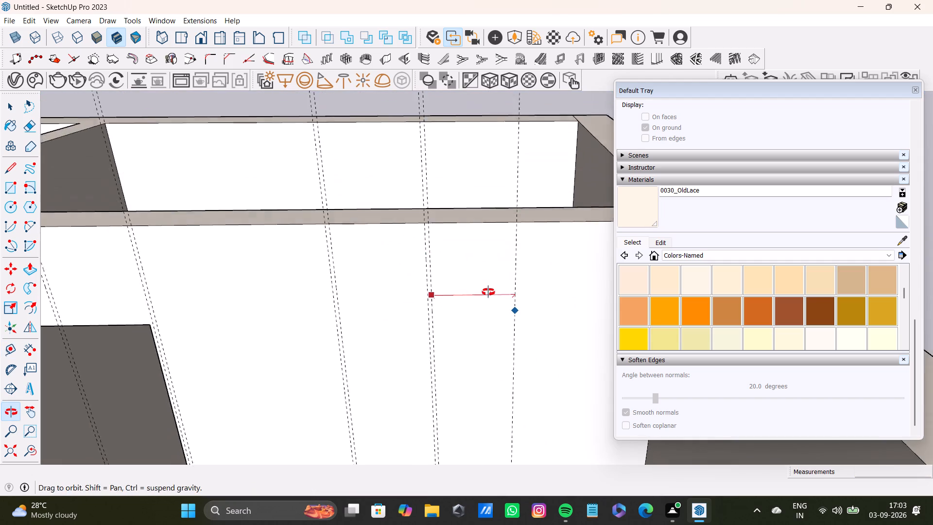
pyautogui.moveTo(488, 292); pyautogui.dragTo(430, 265, button='middle')
pyautogui.write("2'")
pyautogui.press('Return')
pyautogui.click(551, 285)
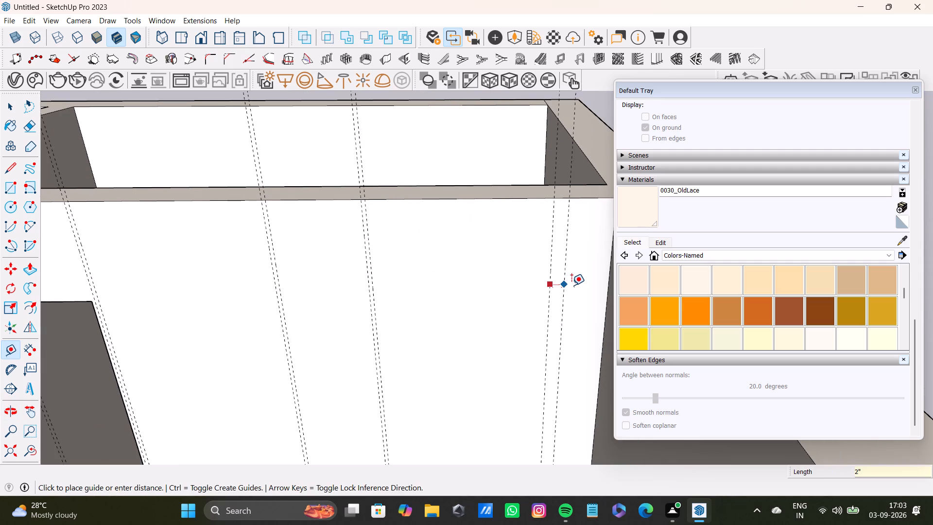
pyautogui.write('0.5')
pyautogui.hotkey('shift', '"')
pyautogui.press('Return')
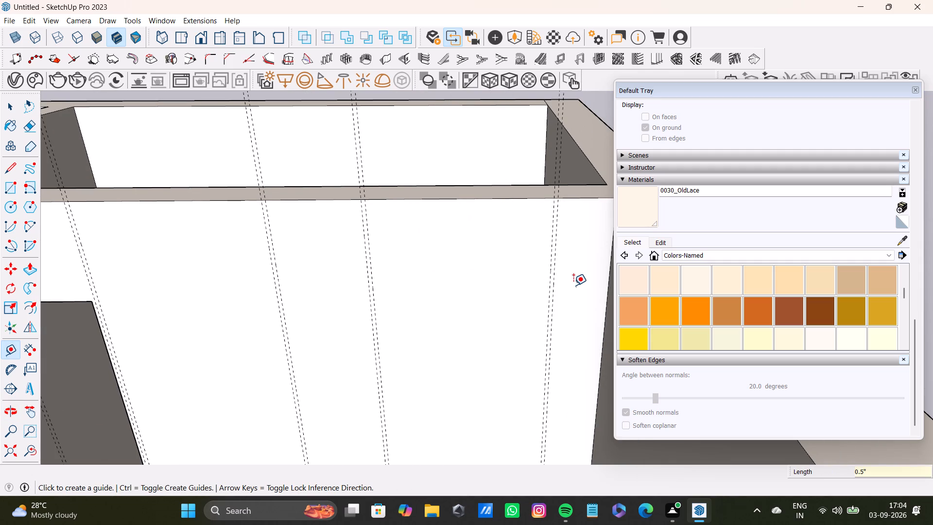
# Place a guide on the doorway wall 1" in from its vertical edge at the end corner.
pyautogui.press('space')
pyautogui.scroll(-7, 470, 222)
pyautogui.moveTo(486, 300); pyautogui.dragTo(521, 301, button='middle')
pyautogui.keyDown('shift'); pyautogui.moveTo(530, 294); pyautogui.dragTo(390, 346, button='middle'); pyautogui.keyUp('shift')
pyautogui.scroll(9, 427, 316)
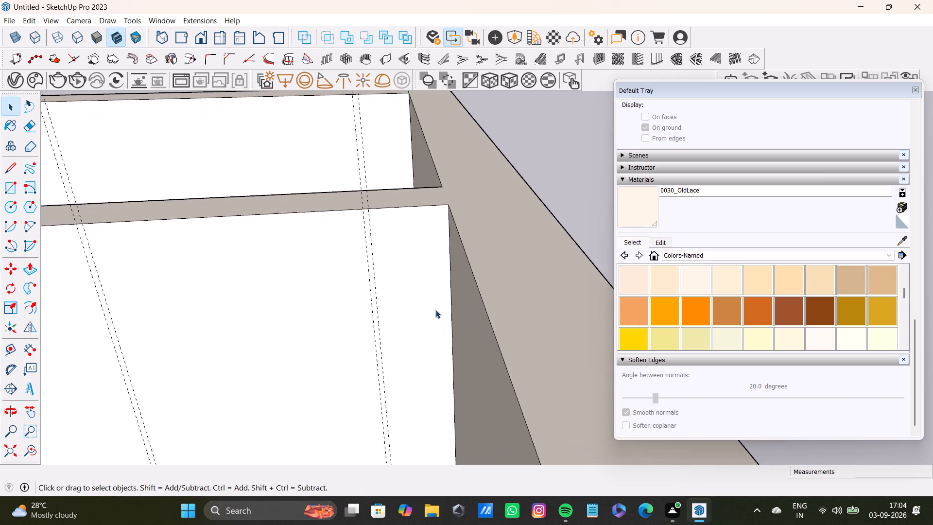
pyautogui.scroll(3, 435, 310)
pyautogui.moveTo(441, 294); pyautogui.dragTo(441, 264, button='middle')
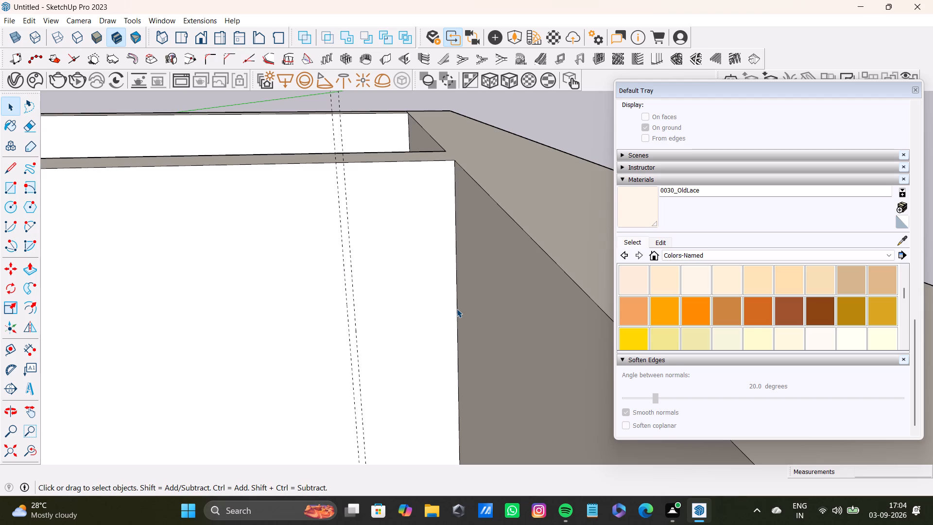
pyautogui.press('t')
pyautogui.click(457, 309)
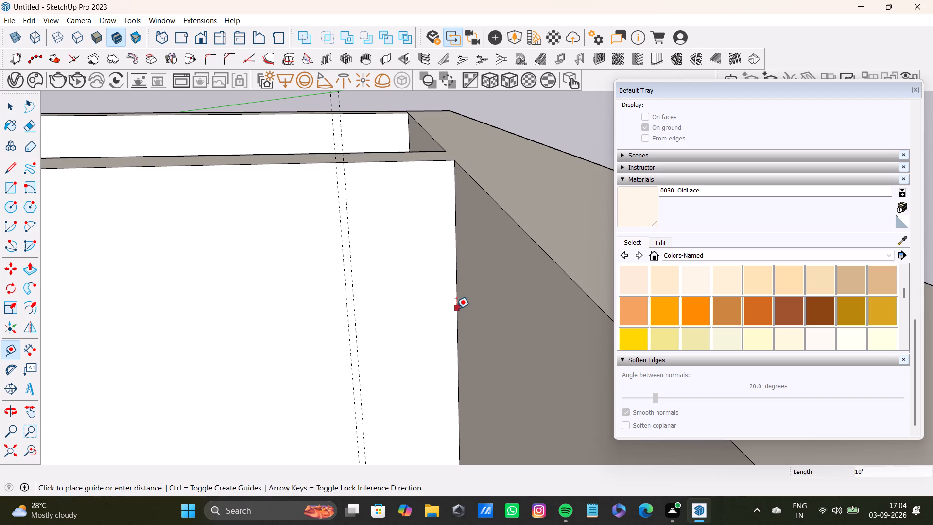
pyautogui.press('0')
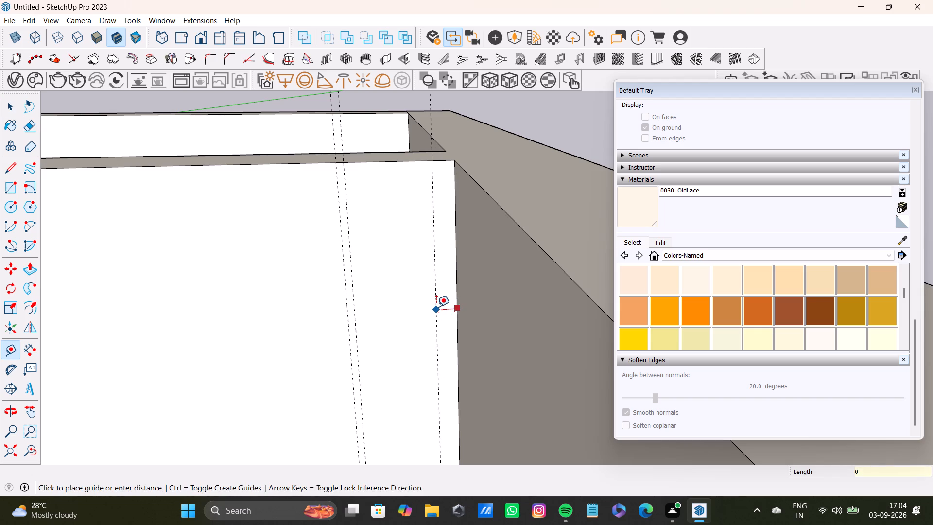
pyautogui.press('BackSpace')
pyautogui.press('1')
pyautogui.hotkey('shift', '"')
pyautogui.press('Return')
# Place a guide on the adjoining white wall around the corner, 1" in from its vertical corner edge.
pyautogui.scroll(-8, 424, 315)
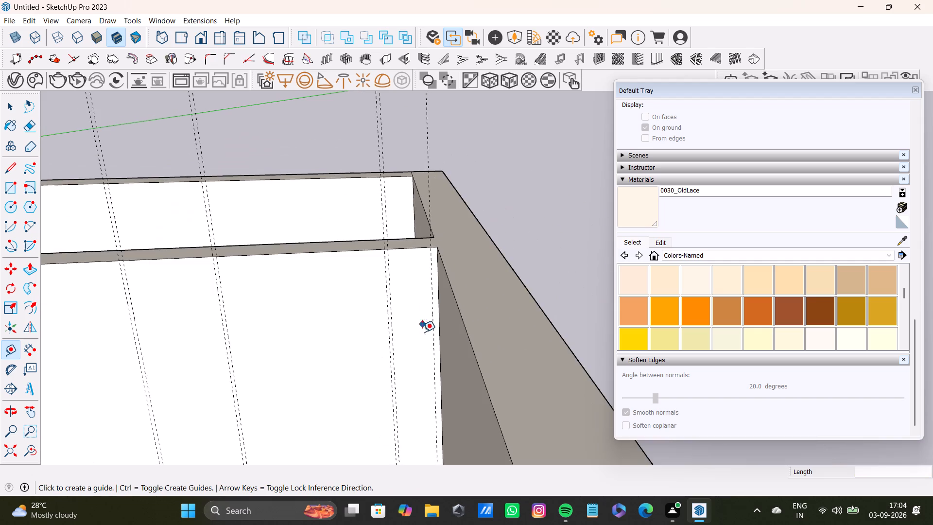
pyautogui.moveTo(427, 362); pyautogui.dragTo(571, 366, button='middle')
pyautogui.keyDown('shift'); pyautogui.moveTo(553, 312); pyautogui.dragTo(296, 300, button='middle'); pyautogui.keyUp('shift')
pyautogui.moveTo(370, 371); pyautogui.dragTo(472, 386, button='middle')
pyautogui.keyDown('shift'); pyautogui.moveTo(479, 288); pyautogui.dragTo(279, 265, button='middle'); pyautogui.keyUp('shift')
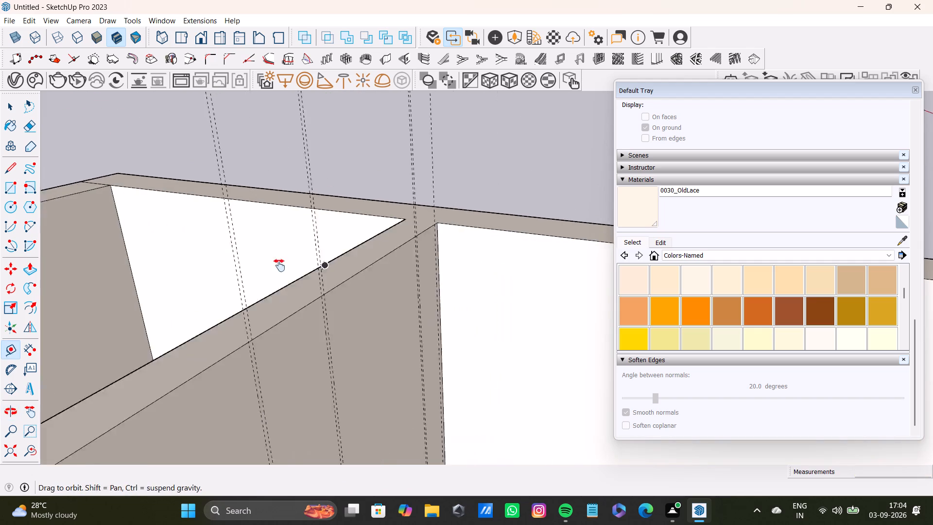
pyautogui.keyDown('shift'); pyautogui.moveTo(279, 265); pyautogui.dragTo(180, 313, button='middle'); pyautogui.keyUp('shift')
pyautogui.moveTo(344, 381); pyautogui.dragTo(400, 386, button='middle')
pyautogui.keyDown('shift'); pyautogui.scroll(1, 409, 339); pyautogui.keyUp('shift')
pyautogui.keyDown('shift'); pyautogui.moveTo(406, 332); pyautogui.dragTo(372, 266, button='middle'); pyautogui.keyUp('shift')
pyautogui.scroll(6, 296, 222)
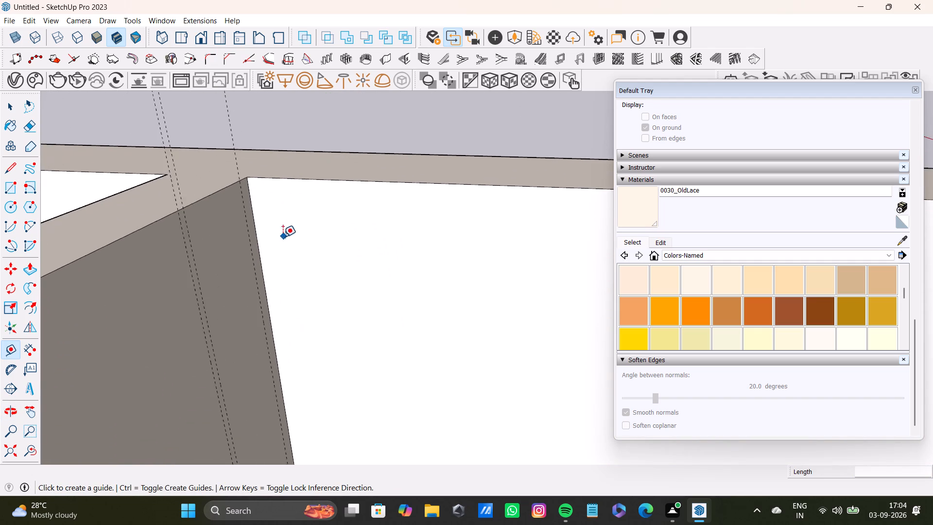
pyautogui.scroll(4, 283, 237)
pyautogui.click(262, 261)
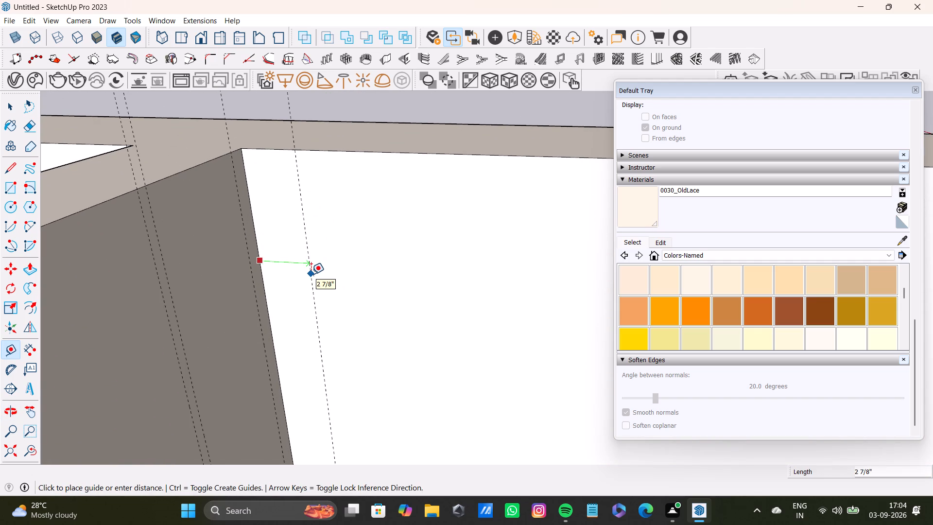
pyautogui.press('1')
pyautogui.hotkey('shift', '"')
pyautogui.press('Return')
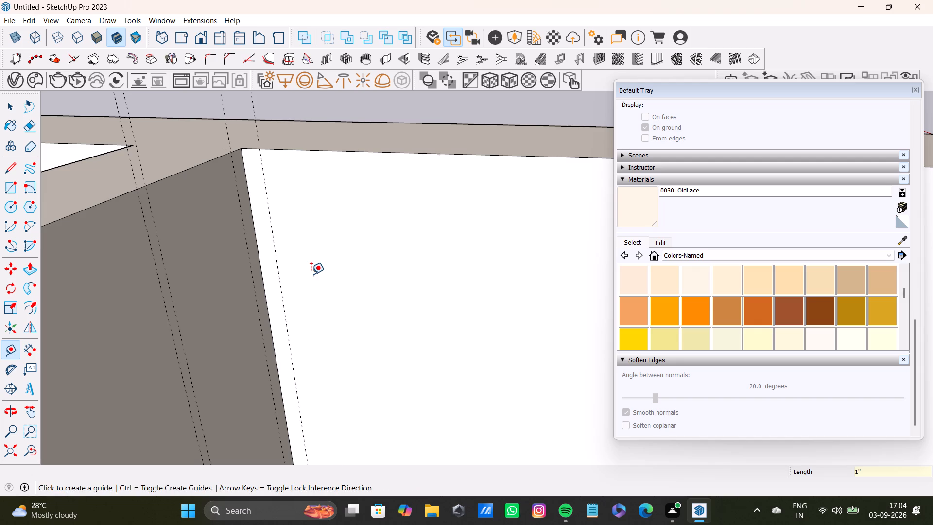
# Add the first guide pair on this wall: one guide 1' from the corner guide and a second 1/2" beyond it.
pyautogui.click(282, 298)
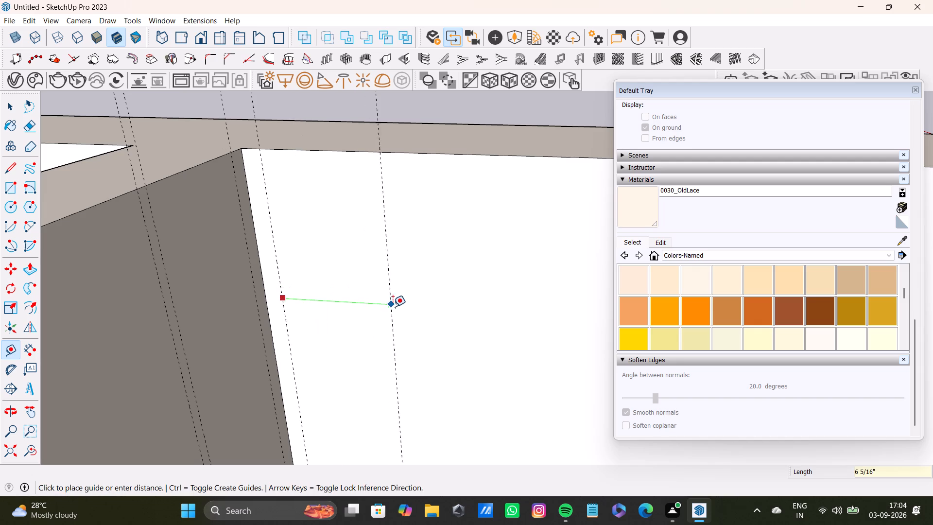
pyautogui.scroll(-7, 393, 307)
pyautogui.moveTo(429, 312); pyautogui.dragTo(301, 225, button='middle')
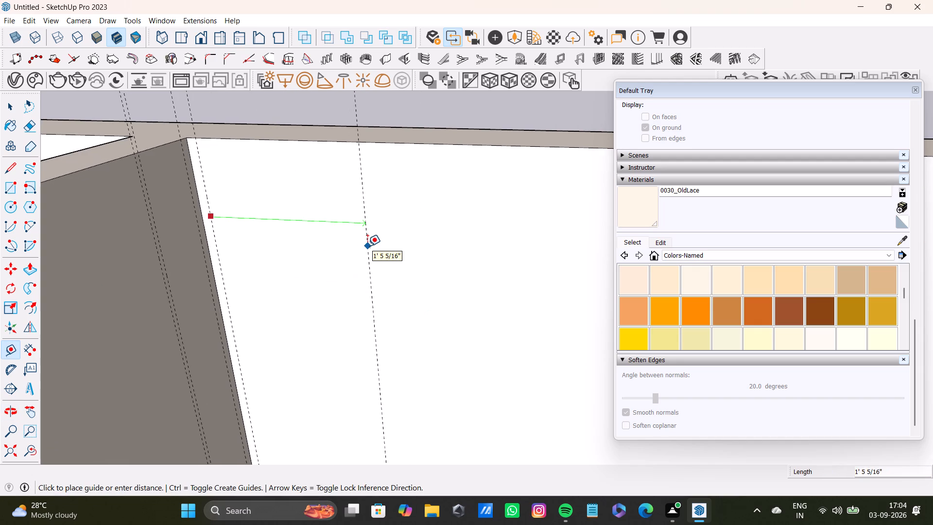
pyautogui.press('1')
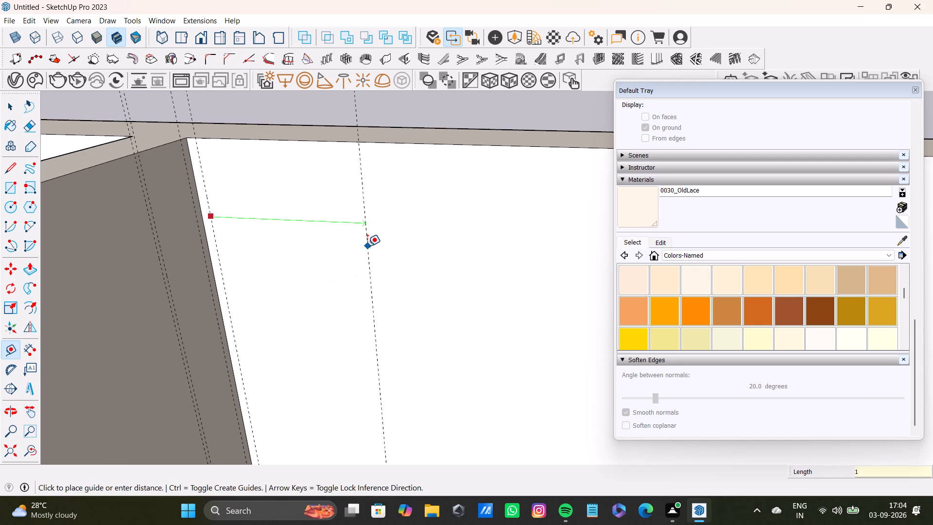
pyautogui.press("'")
pyautogui.press('Return')
pyautogui.click(322, 273)
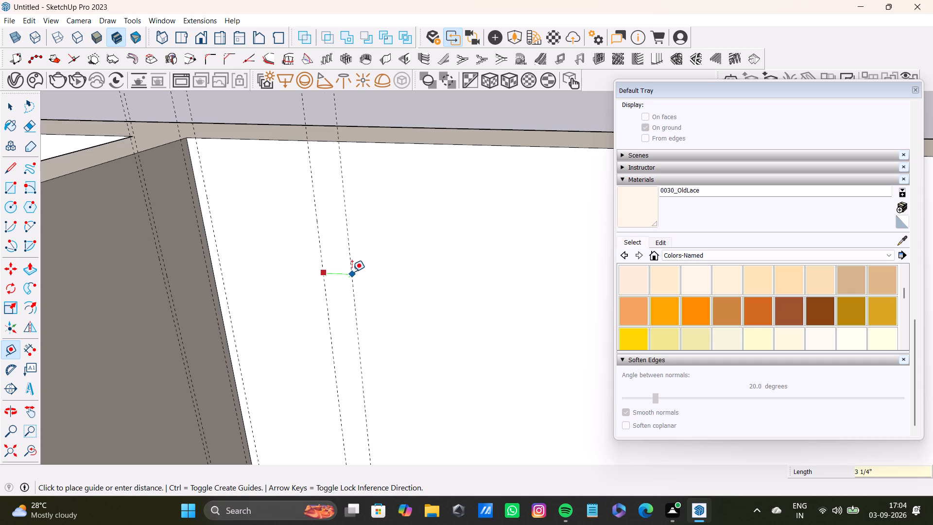
pyautogui.write('0.5"')
pyautogui.press('Return')
# Place a guide 2' beyond the first guide pair on this wall.
pyautogui.click(328, 281)
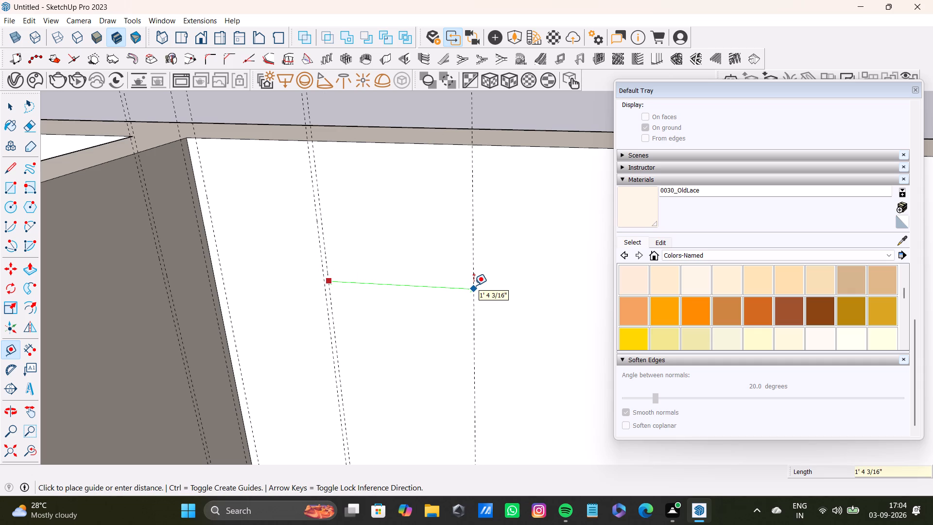
pyautogui.write("2'")
pyautogui.press('Return')
pyautogui.scroll(-4, 501, 288)
pyautogui.keyDown('shift'); pyautogui.moveTo(501, 288); pyautogui.dragTo(407, 264, button='middle'); pyautogui.keyUp('shift')
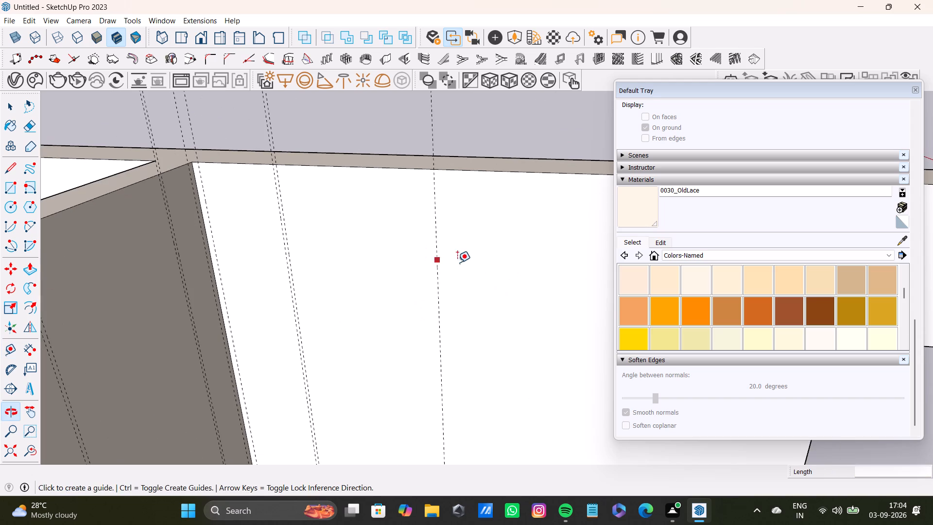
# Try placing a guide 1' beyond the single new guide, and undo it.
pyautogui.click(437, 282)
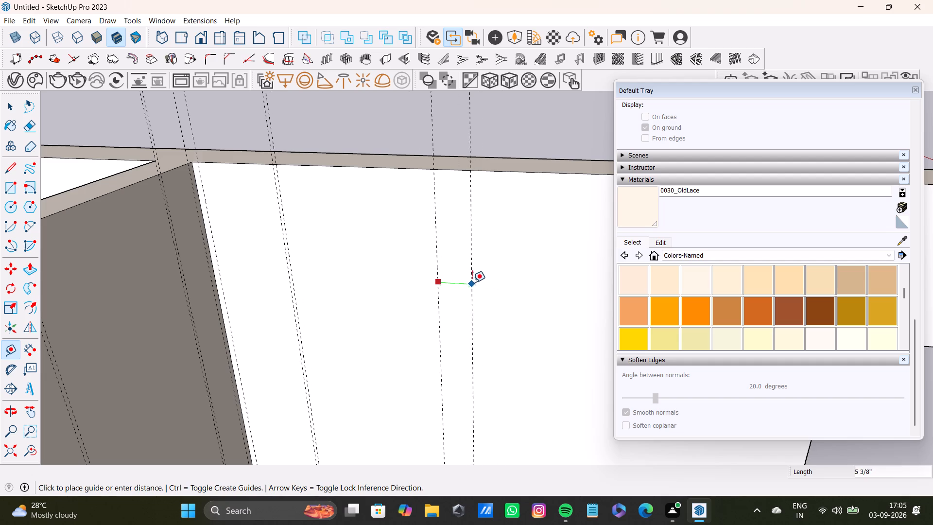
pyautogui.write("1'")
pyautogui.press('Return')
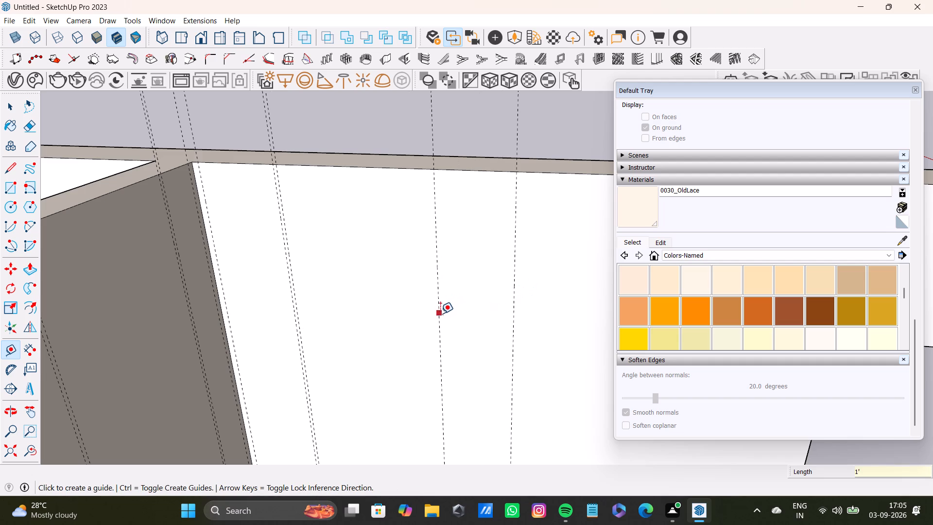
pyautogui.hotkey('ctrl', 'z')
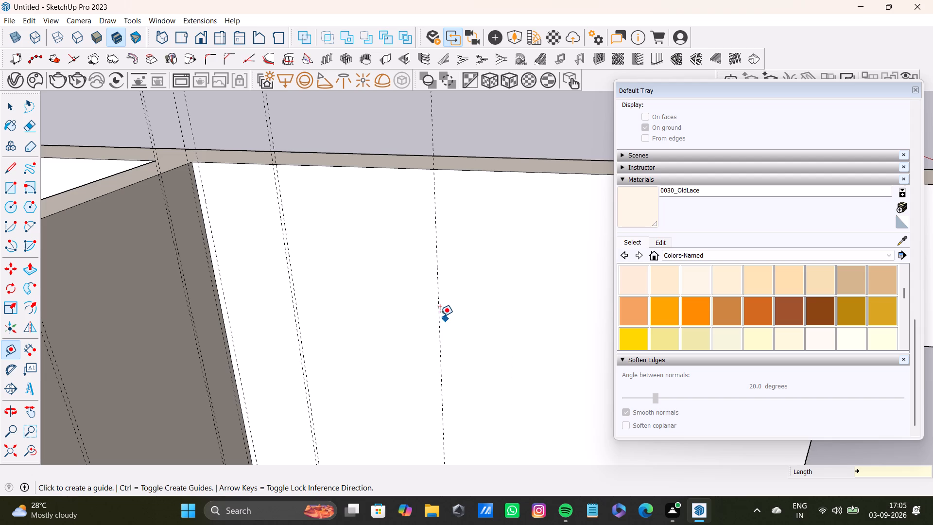
# Complete the second pair on this wall with a guide 1/2" beyond the single guide.
pyautogui.click(437, 316)
pyautogui.press('0')
pyautogui.press('.')
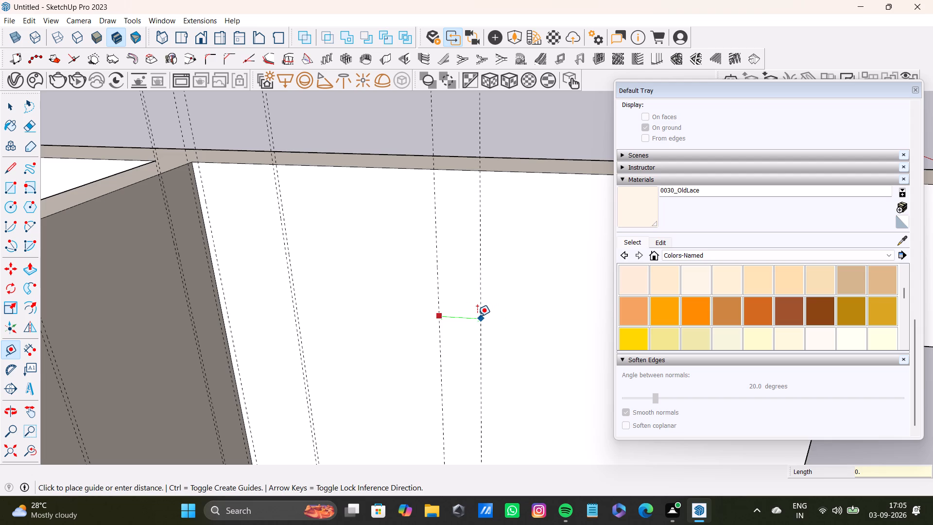
pyautogui.press('5')
pyautogui.hotkey('shift', '"')
pyautogui.press('Return')
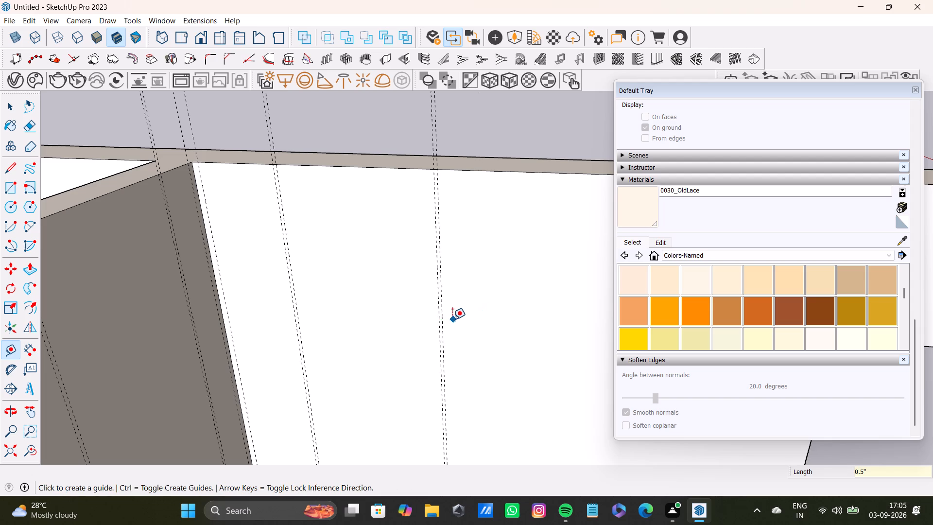
# Add a third guide pair on this wall: one guide 1' from the second pair and another 1/2" beyond it.
pyautogui.scroll(8, 447, 319)
pyautogui.click(438, 321)
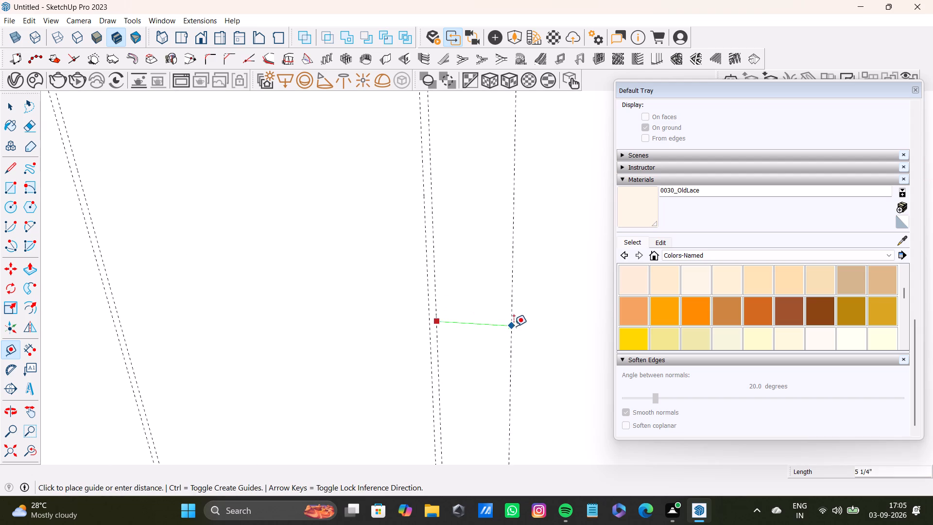
pyautogui.scroll(-12, 515, 323)
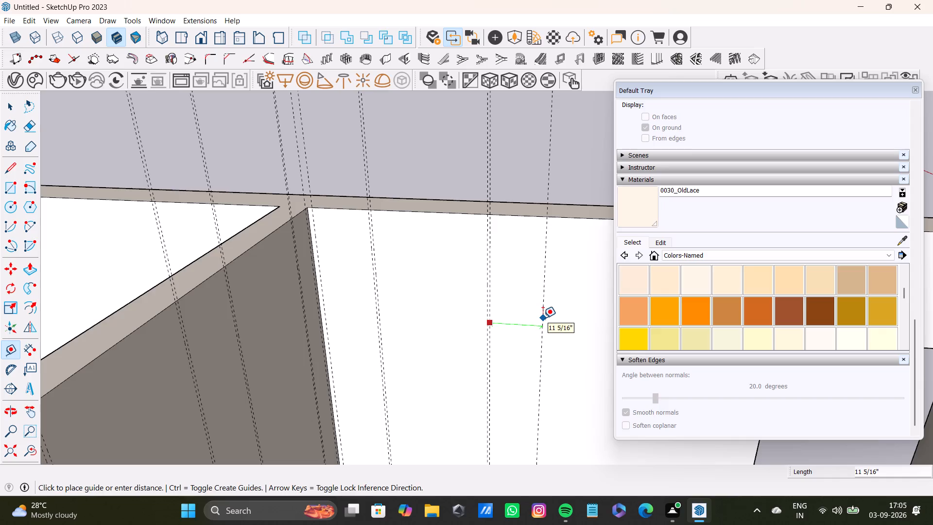
pyautogui.write("1'")
pyautogui.press('Return')
pyautogui.scroll(-5, 537, 315)
pyautogui.keyDown('shift'); pyautogui.moveTo(533, 312); pyautogui.dragTo(446, 312, button='middle'); pyautogui.keyUp('shift')
pyautogui.scroll(8, 445, 307)
pyautogui.click(469, 303)
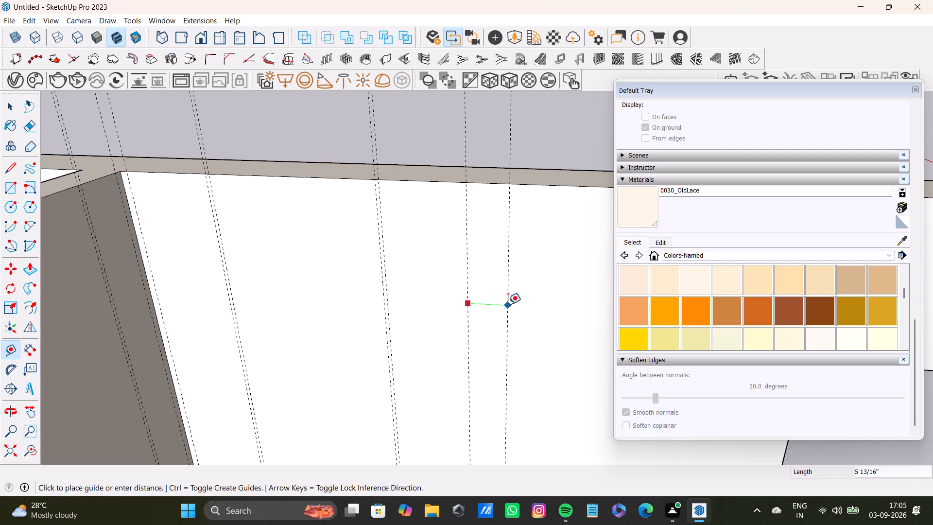
pyautogui.write('0.5')
pyautogui.hotkey('shift', '"')
pyautogui.press('Return')
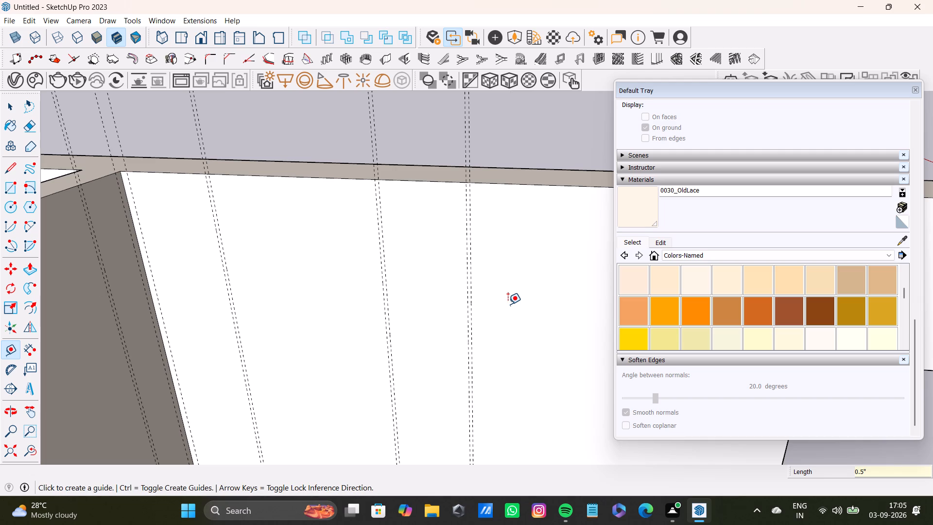
# Add a fourth guide pair on this wall: one guide 2' from the third pair and another 1/2" beyond it.
pyautogui.scroll(-3, 475, 238)
pyautogui.keyDown('shift'); pyautogui.moveTo(470, 253); pyautogui.dragTo(416, 243, button='middle'); pyautogui.keyUp('shift')
pyautogui.scroll(8, 416, 238)
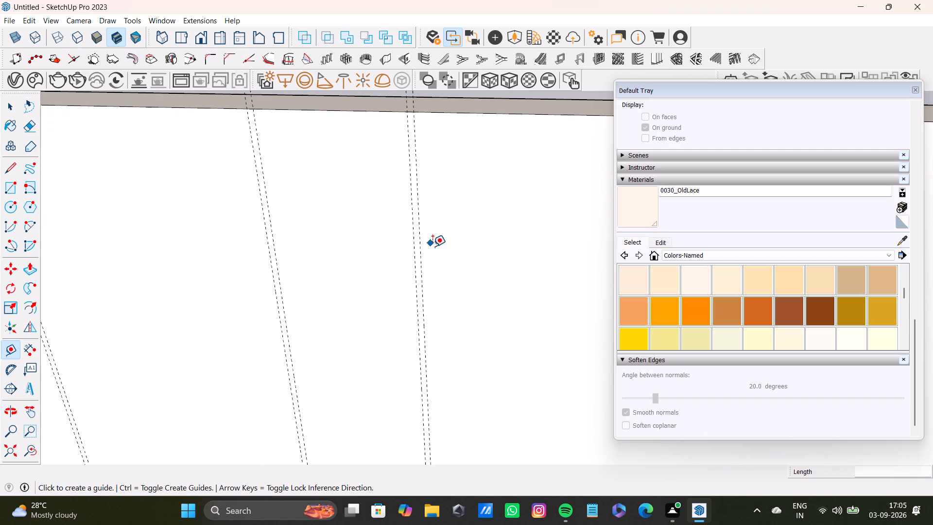
pyautogui.click(422, 255)
pyautogui.scroll(-8, 518, 304)
pyautogui.moveTo(528, 312); pyautogui.dragTo(388, 299, button='middle')
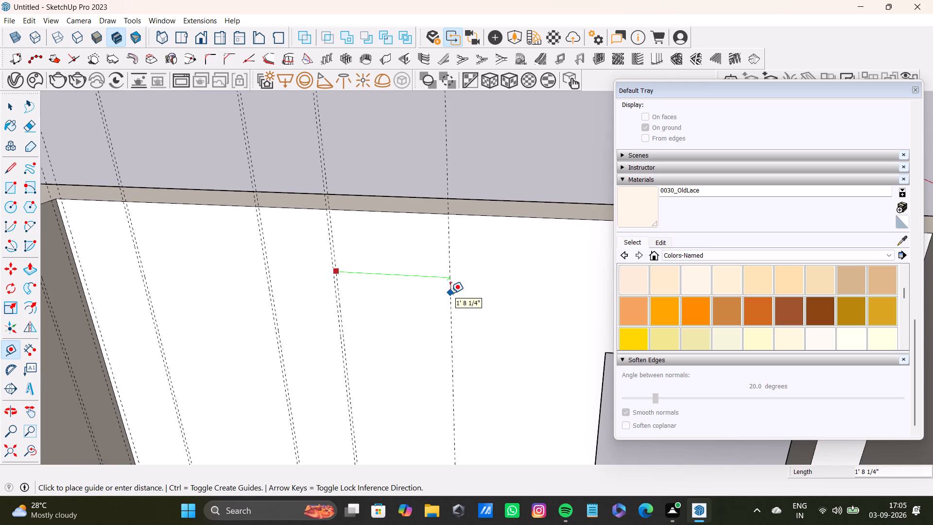
pyautogui.write("2'")
pyautogui.press('Return')
pyautogui.moveTo(474, 308); pyautogui.dragTo(480, 308)
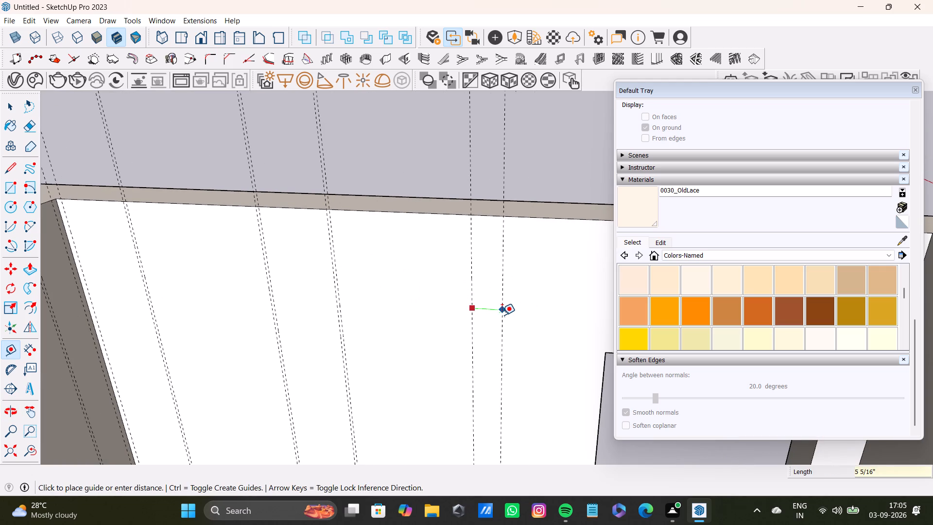
pyautogui.write('0.5')
pyautogui.hotkey('shift', '"')
pyautogui.press('Return')
# Add a fifth guide pair on this wall: one guide 1' from the fourth pair and another 1/2" beyond it.
pyautogui.scroll(7, 487, 306)
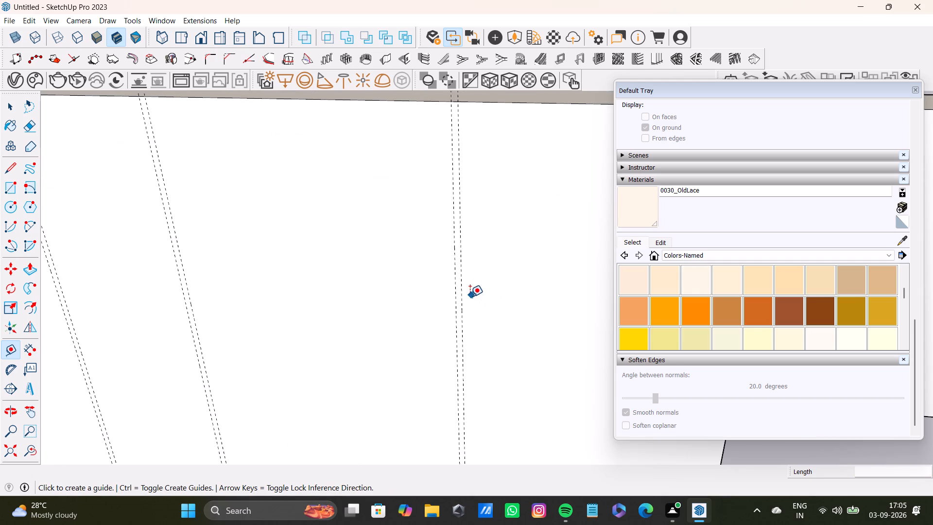
pyautogui.click(464, 305)
pyautogui.scroll(-9, 525, 314)
pyautogui.keyDown('shift'); pyautogui.moveTo(543, 312); pyautogui.dragTo(442, 281, button='middle'); pyautogui.keyUp('shift')
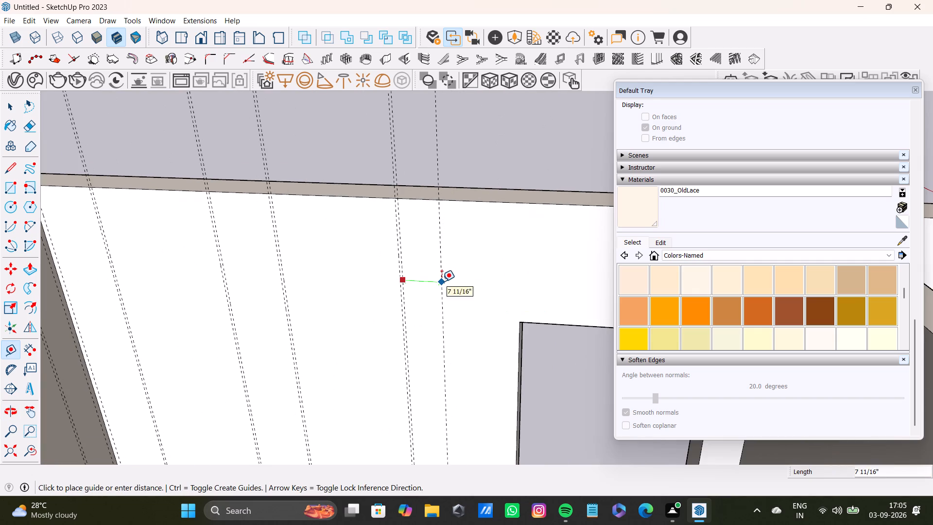
pyautogui.write("1'")
pyautogui.press('Return')
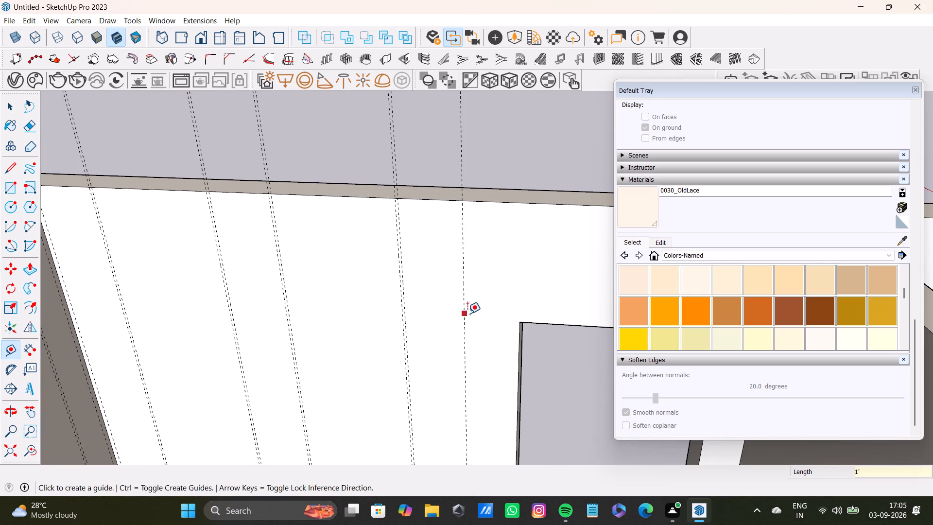
pyautogui.click(466, 314)
pyautogui.press('0')
pyautogui.press('.')
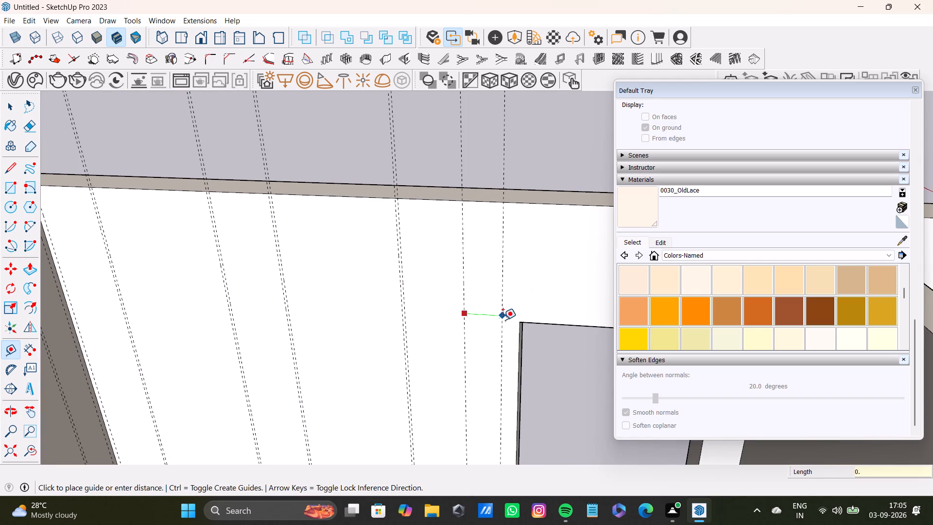
pyautogui.press('5')
pyautogui.hotkey('shift', '"')
pyautogui.press('Return')
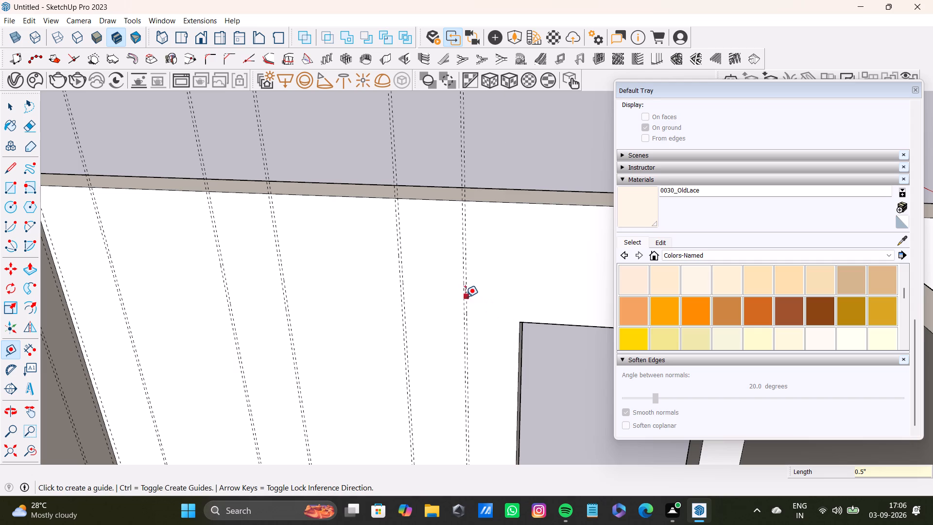
# Add a sixth guide pair, crossing the window opening: one guide 2' from the fifth pair and another 1/2" beyond it.
pyautogui.scroll(4, 470, 286)
pyautogui.click(466, 299)
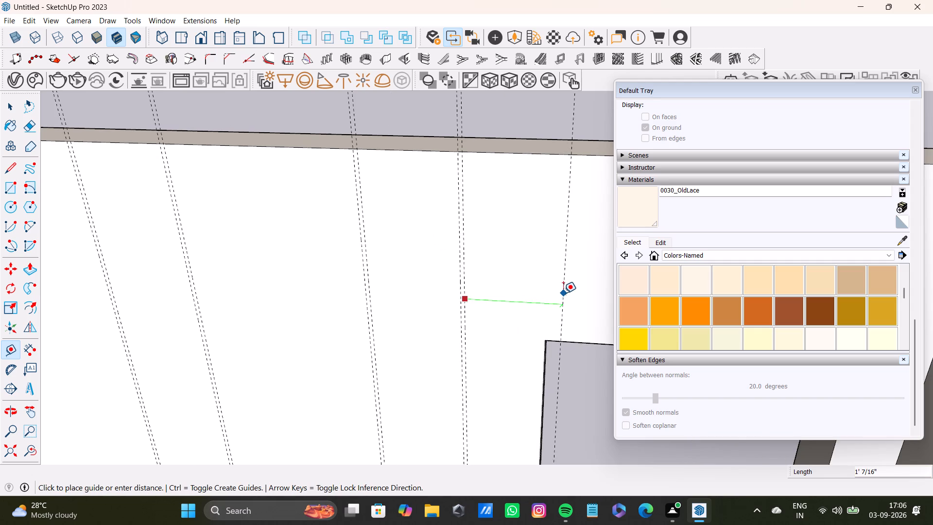
pyautogui.scroll(-6, 563, 293)
pyautogui.keyDown('shift'); pyautogui.moveTo(562, 294); pyautogui.dragTo(475, 299, button='middle'); pyautogui.keyUp('shift')
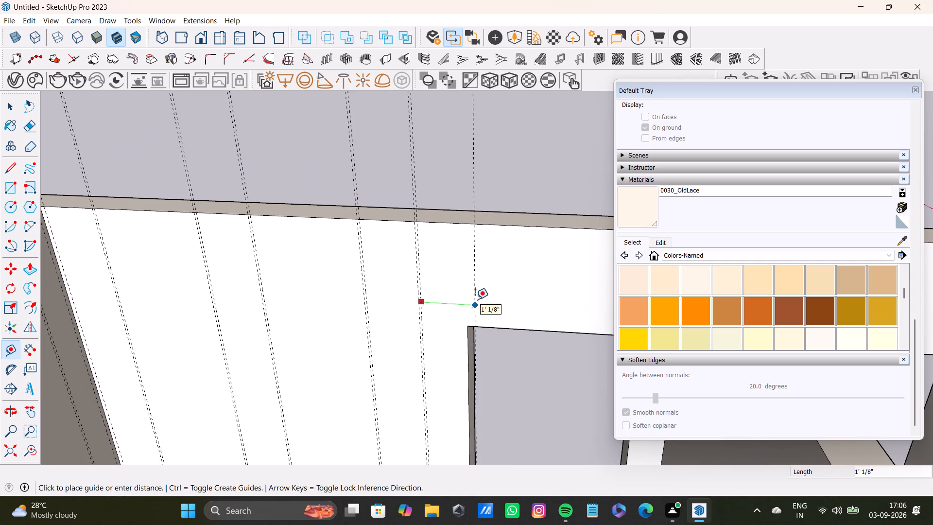
pyautogui.write("2'")
pyautogui.press('Return')
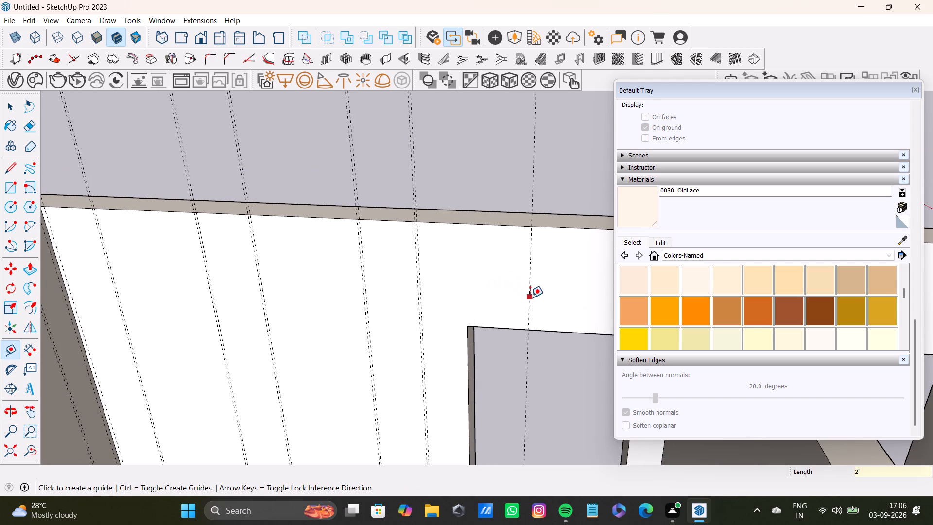
pyautogui.click(530, 297)
pyautogui.press('0')
pyautogui.write('.5')
pyautogui.hotkey('shift', '"')
pyautogui.press('Return')
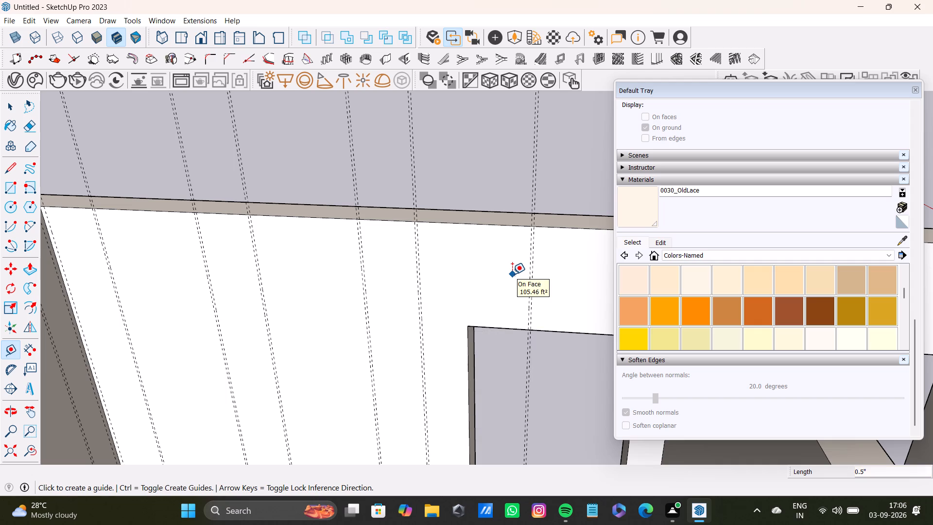
# Add a seventh guide pair across the window opening: one guide 1' from the sixth pair and another 1/2" beyond it.
pyautogui.scroll(-3, 512, 274)
pyautogui.keyDown('shift'); pyautogui.moveTo(517, 277); pyautogui.dragTo(442, 269, button='middle'); pyautogui.keyUp('shift')
pyautogui.scroll(8, 455, 270)
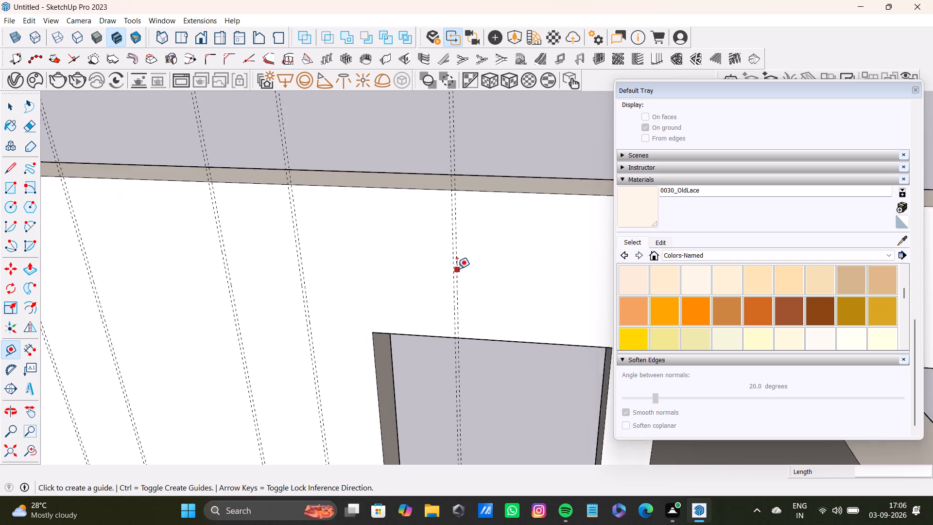
pyautogui.scroll(7, 457, 269)
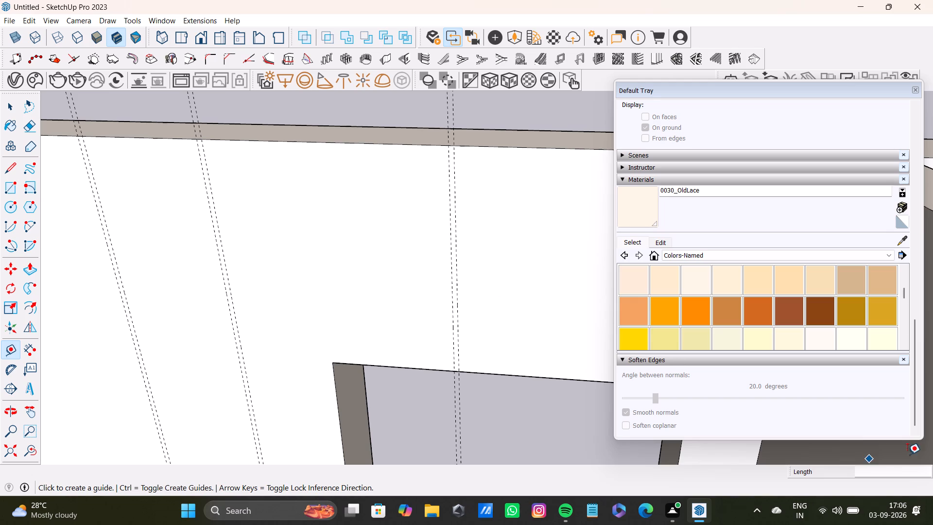
pyautogui.scroll(-8, 423, 274)
pyautogui.moveTo(431, 305); pyautogui.dragTo(399, 302, button='middle')
pyautogui.moveTo(428, 316); pyautogui.dragTo(488, 323, button='middle')
pyautogui.scroll(4, 425, 306)
pyautogui.moveTo(434, 303); pyautogui.dragTo(414, 330, button='middle')
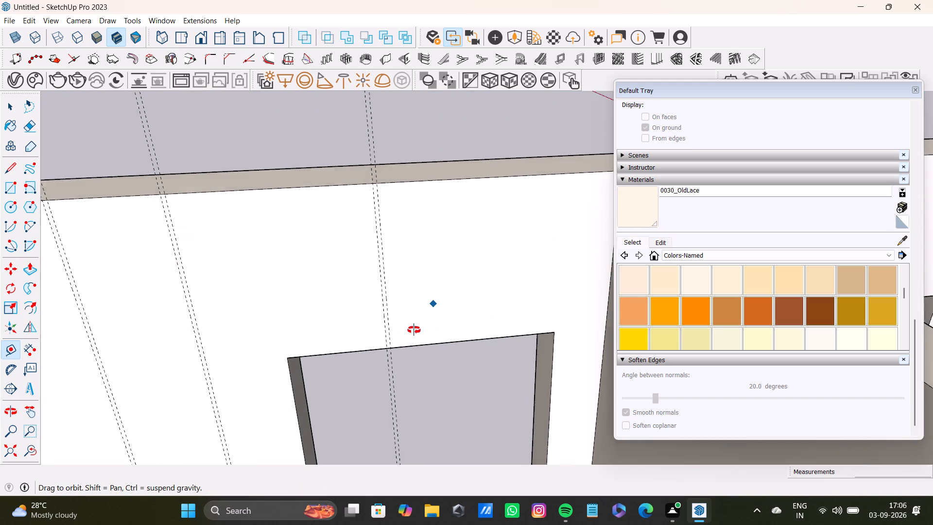
pyautogui.moveTo(414, 330); pyautogui.dragTo(388, 364, button='middle')
pyautogui.scroll(9, 445, 305)
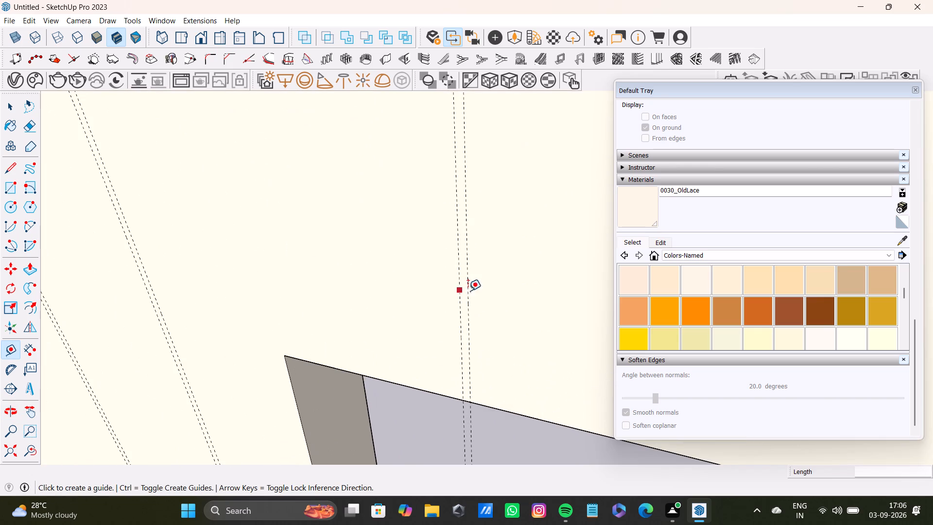
pyautogui.click(467, 295)
pyautogui.scroll(-4, 553, 330)
pyautogui.keyDown('shift'); pyautogui.moveTo(542, 293); pyautogui.dragTo(388, 300, button='middle'); pyautogui.keyUp('shift')
pyautogui.moveTo(393, 310); pyautogui.dragTo(440, 316, button='middle')
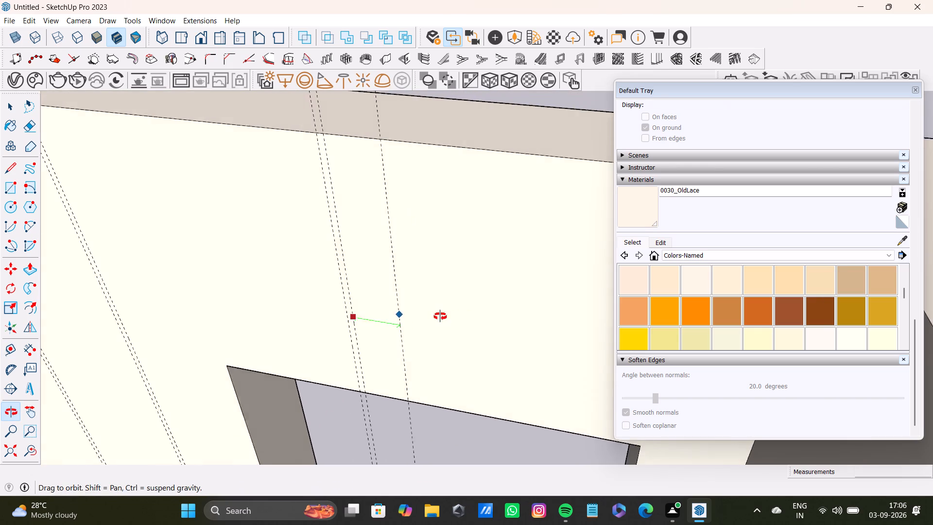
pyautogui.moveTo(440, 316); pyautogui.dragTo(446, 318, button='middle')
pyautogui.press('1')
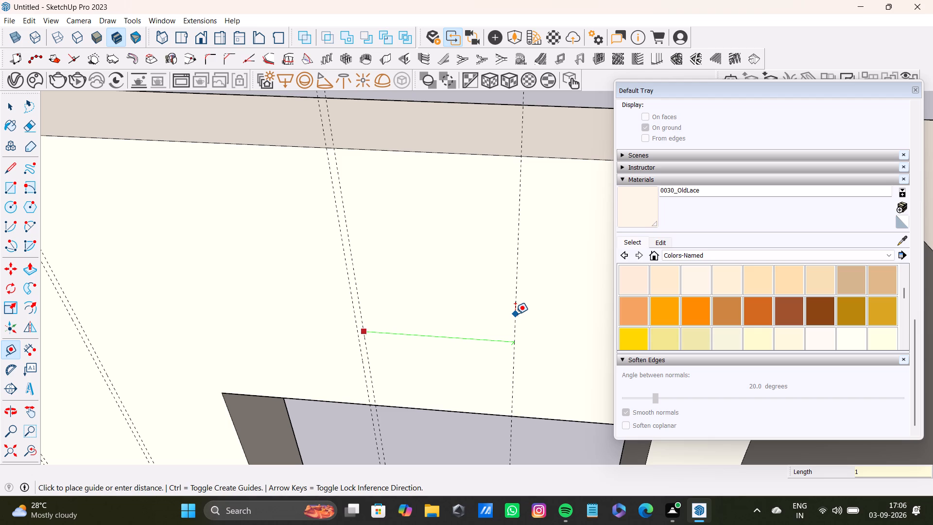
pyautogui.press("'")
pyautogui.press('Return')
pyautogui.scroll(-8, 515, 310)
pyautogui.scroll(4, 516, 320)
pyautogui.click(512, 314)
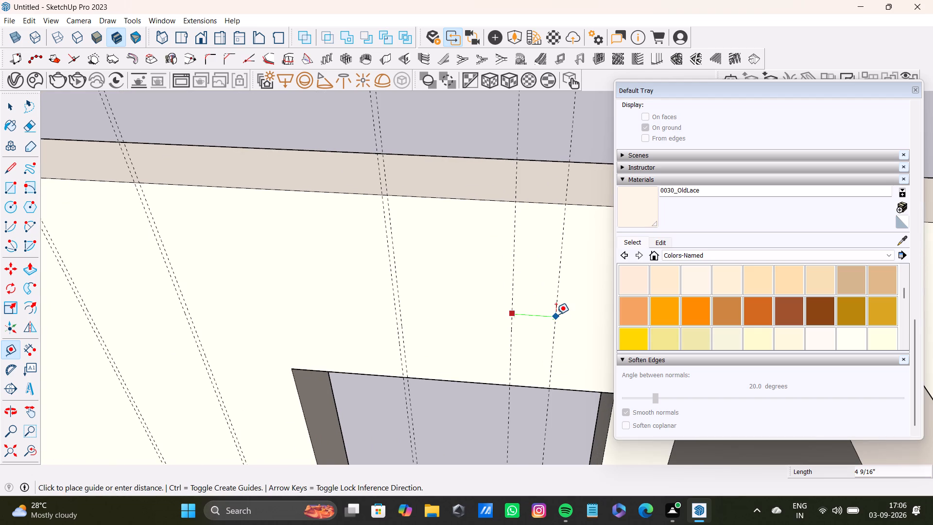
pyautogui.write('0.5')
pyautogui.hotkey('shift', '"')
pyautogui.press('Return')
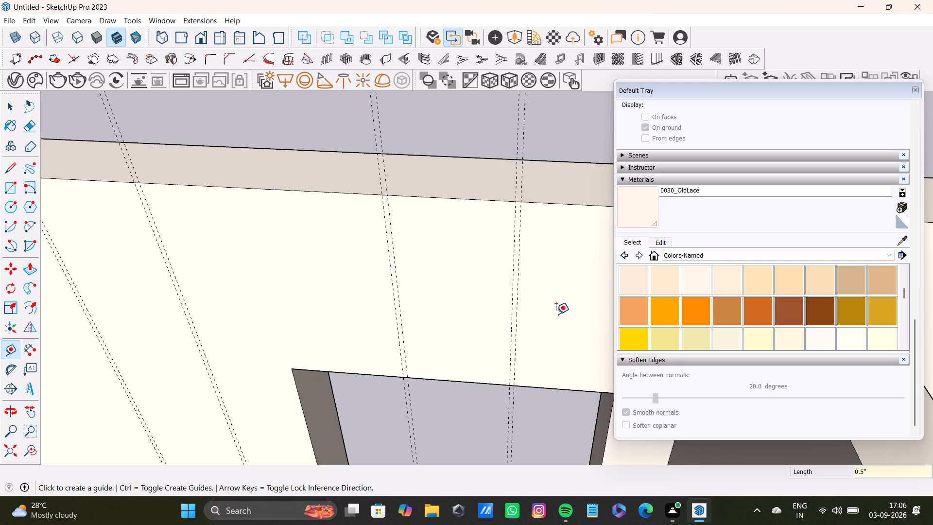
pyautogui.press('space')
# Examine the guide pairs around the window opening and the space left between the last pair and the wall's end corner.
pyautogui.scroll(-12, 477, 260)
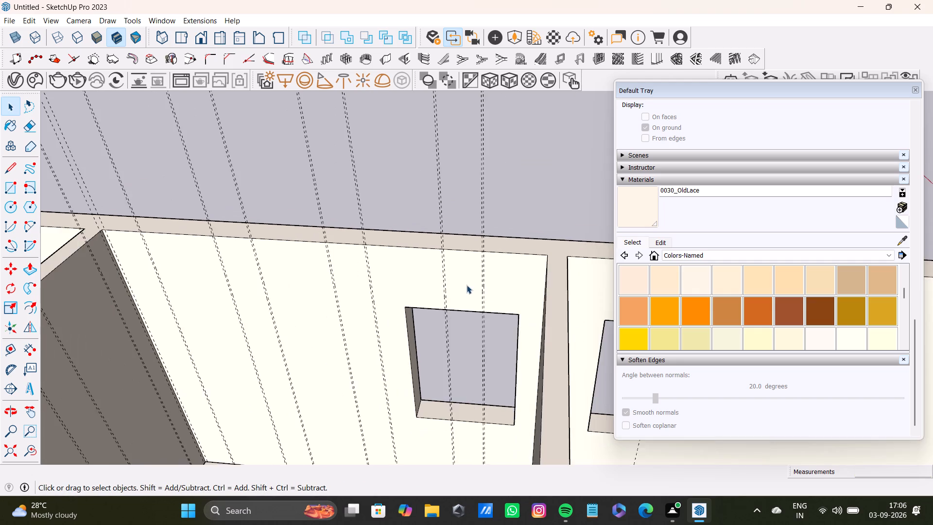
pyautogui.moveTo(466, 289); pyautogui.dragTo(503, 281, button='middle')
pyautogui.scroll(10, 503, 276)
pyautogui.scroll(-4, 482, 277)
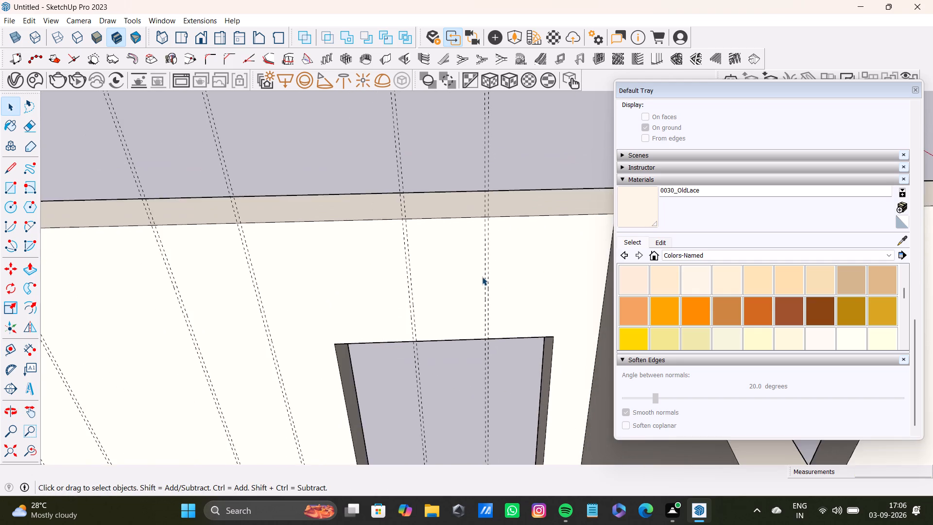
pyautogui.scroll(-4, 482, 277)
pyautogui.moveTo(547, 290); pyautogui.dragTo(497, 279, button='middle')
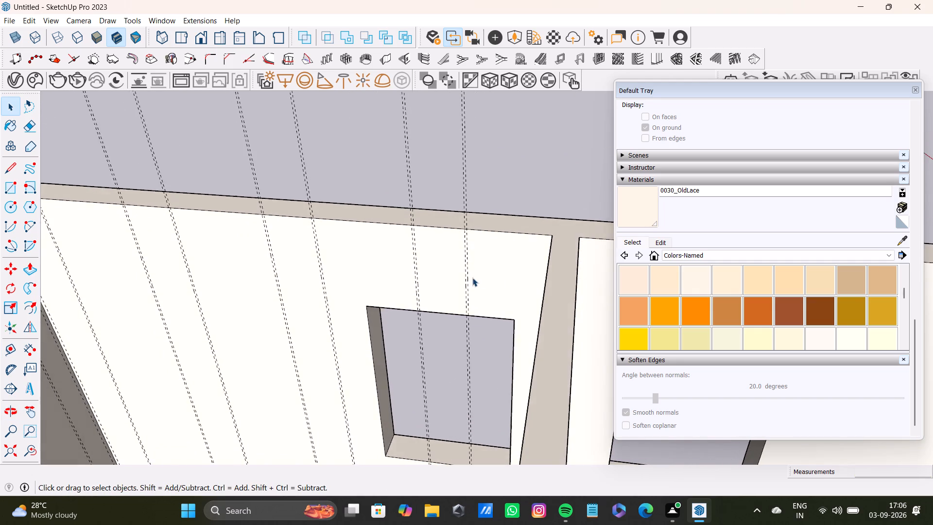
pyautogui.scroll(7, 472, 278)
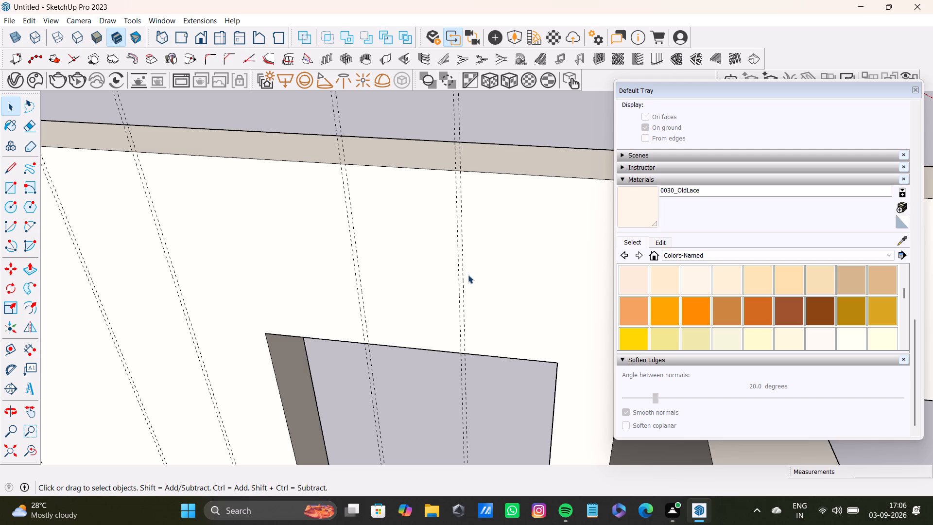
pyautogui.scroll(-8, 461, 279)
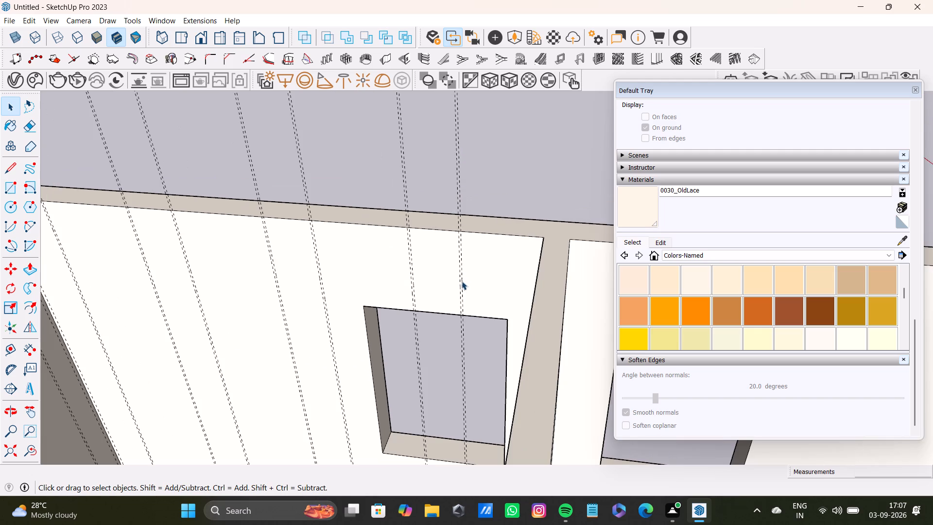
pyautogui.moveTo(471, 287); pyautogui.dragTo(483, 267, button='middle')
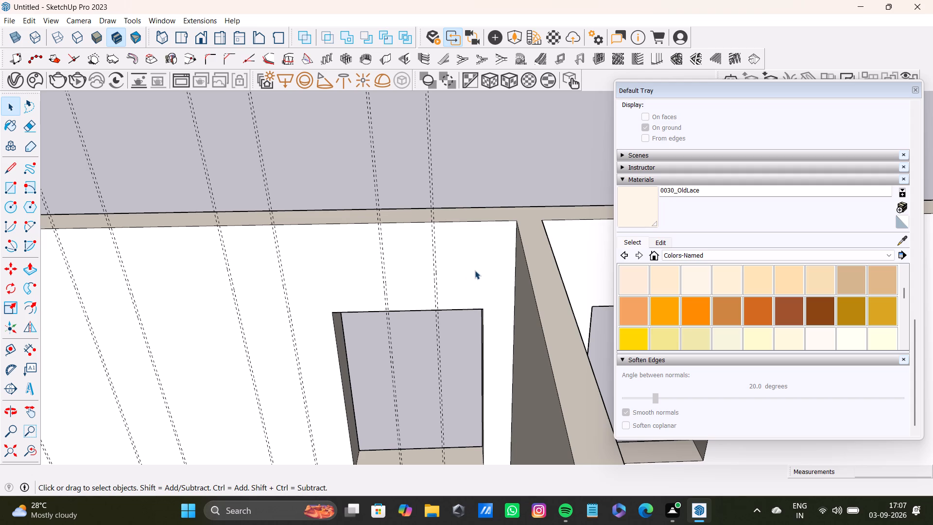
# Place a guide on the window wall 1" in from its vertical corner edge beyond the window.
pyautogui.press('t')
pyautogui.scroll(14, 484, 291)
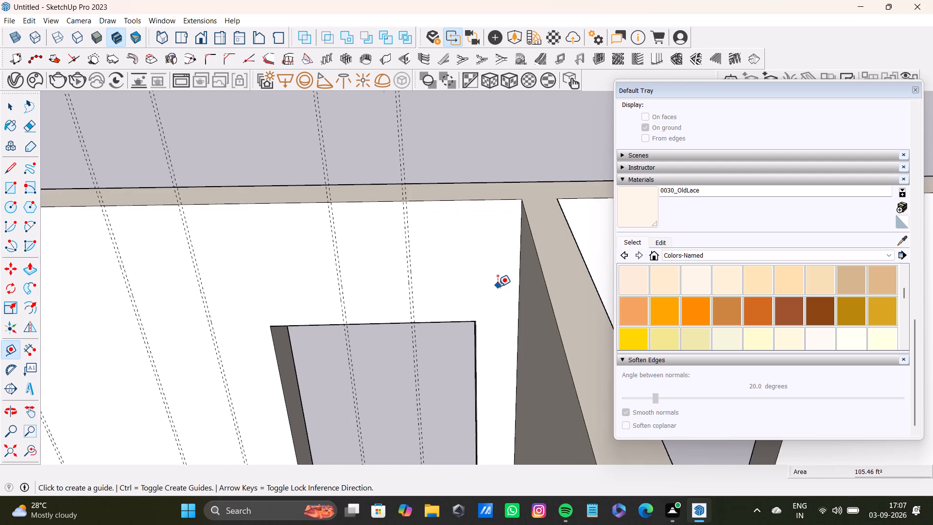
pyautogui.scroll(2, 498, 286)
pyautogui.click(527, 284)
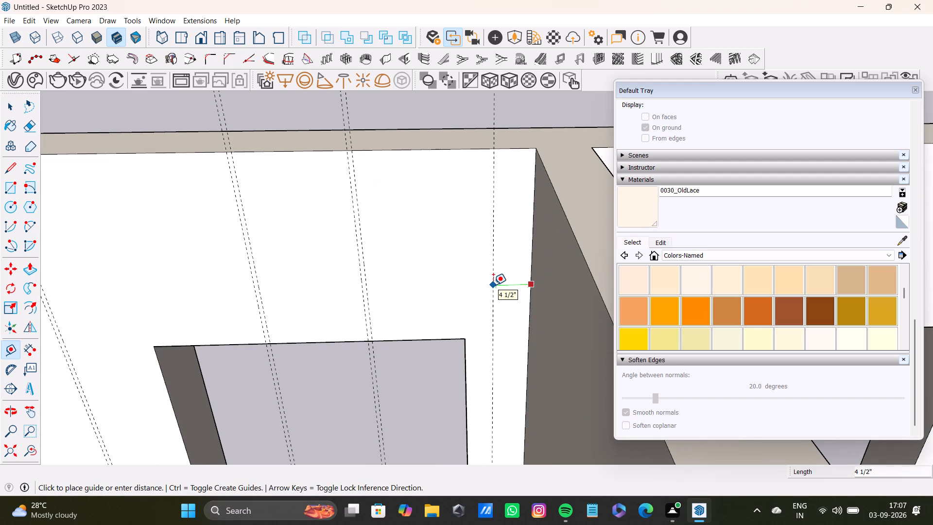
pyautogui.press('1')
pyautogui.hotkey('shift', '"')
pyautogui.press('Return')
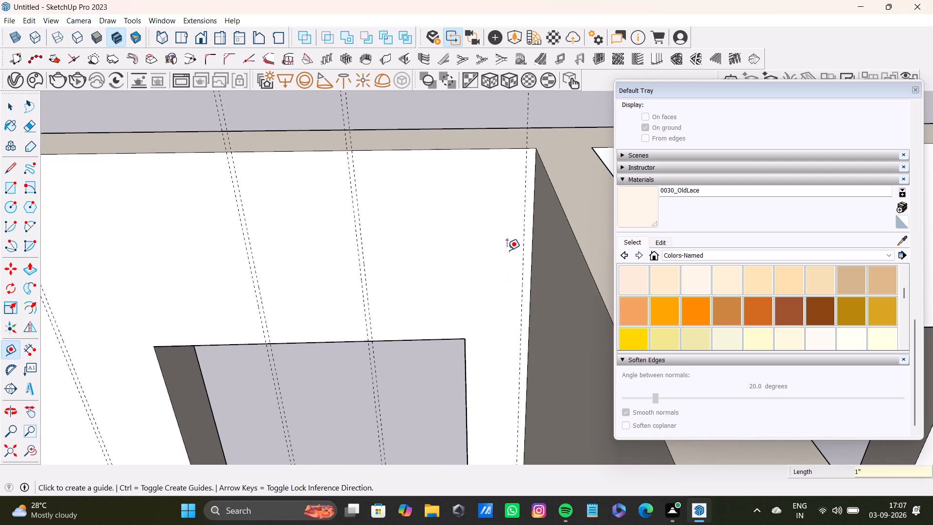
# Place a guide on the adjoining partition wall 1" from the same vertical corner edge.
pyautogui.scroll(-8, 508, 250)
pyautogui.moveTo(493, 343); pyautogui.dragTo(622, 342, button='middle')
pyautogui.scroll(4, 480, 273)
pyautogui.keyDown('shift'); pyautogui.moveTo(496, 260); pyautogui.dragTo(356, 267, button='middle'); pyautogui.keyUp('shift')
pyautogui.moveTo(395, 295); pyautogui.dragTo(460, 299, button='middle')
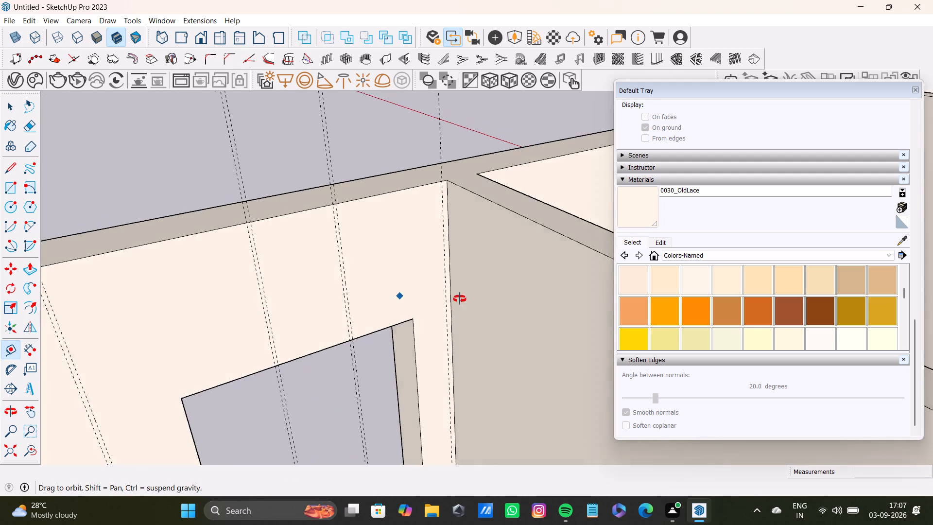
pyautogui.moveTo(460, 299); pyautogui.dragTo(313, 256, button='middle')
pyautogui.moveTo(346, 270); pyautogui.dragTo(441, 289, button='middle')
pyautogui.scroll(7, 402, 256)
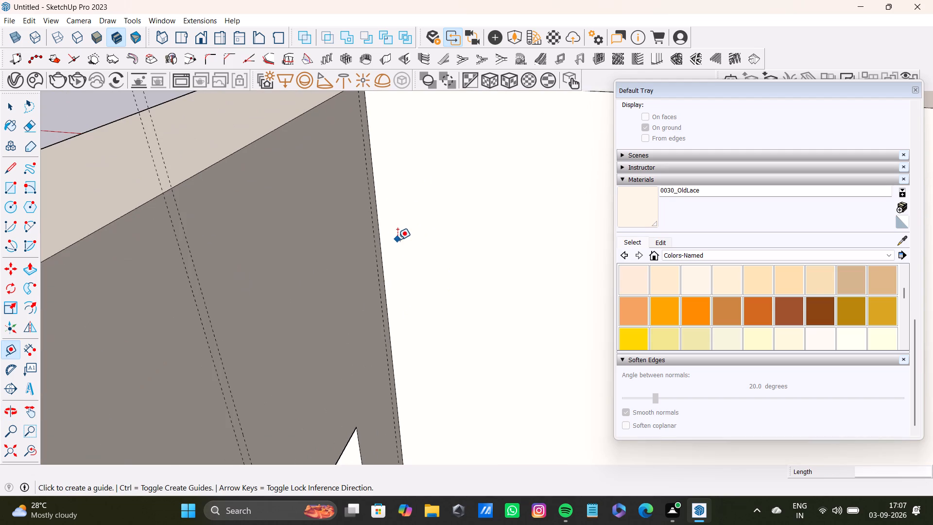
pyautogui.click(381, 251)
pyautogui.press('1')
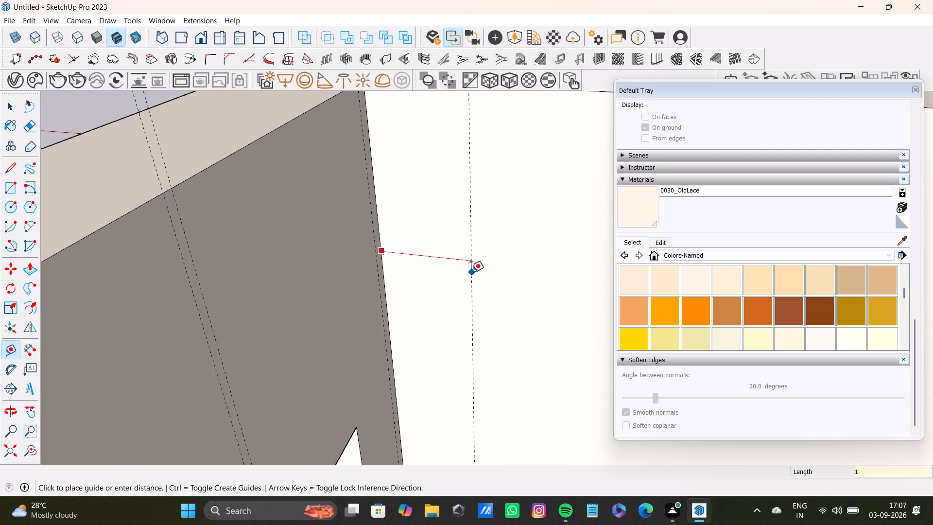
pyautogui.hotkey('shift', '"')
pyautogui.press('Return')
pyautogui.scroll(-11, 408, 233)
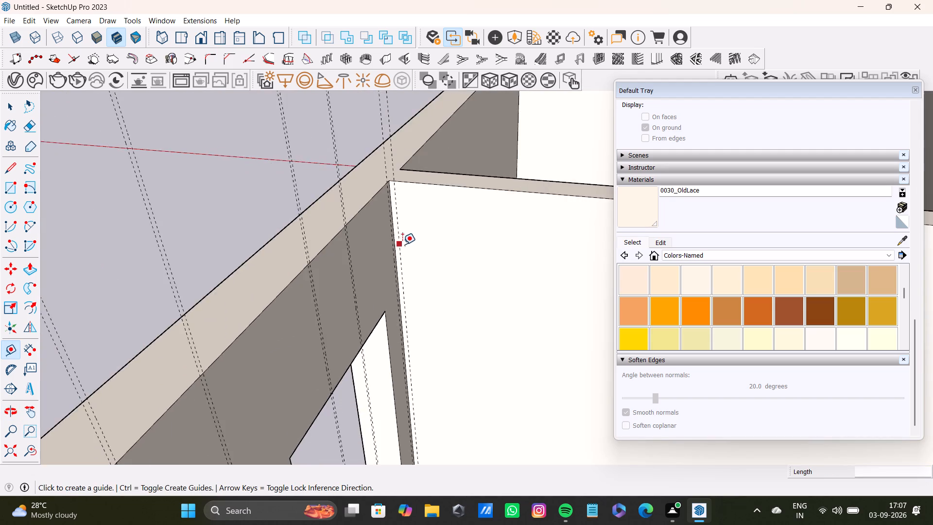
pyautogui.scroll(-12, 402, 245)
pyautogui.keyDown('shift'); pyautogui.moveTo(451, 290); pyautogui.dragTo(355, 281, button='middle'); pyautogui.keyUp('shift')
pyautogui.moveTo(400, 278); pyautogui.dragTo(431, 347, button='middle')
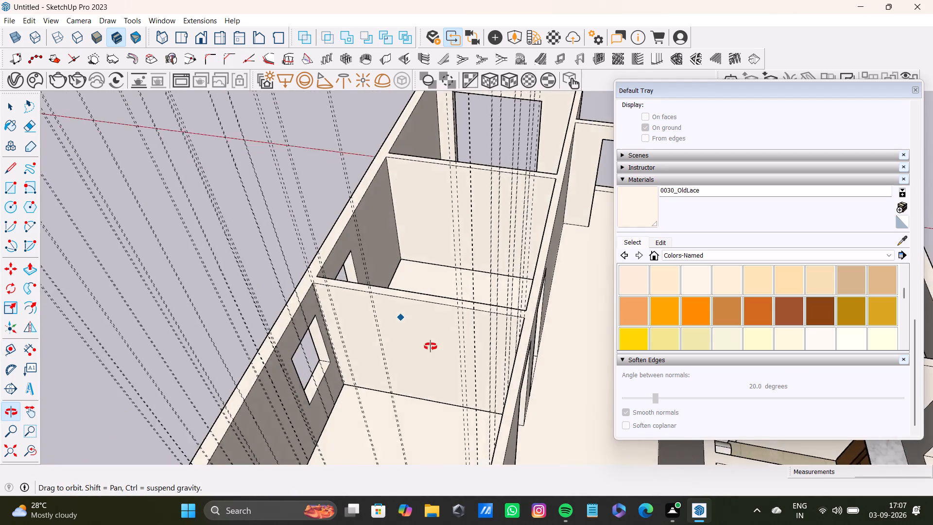
# Examine the guide pairs across the room's window walls, partitions and the wall with the door opening.
pyautogui.moveTo(431, 347); pyautogui.dragTo(293, 369, button='middle')
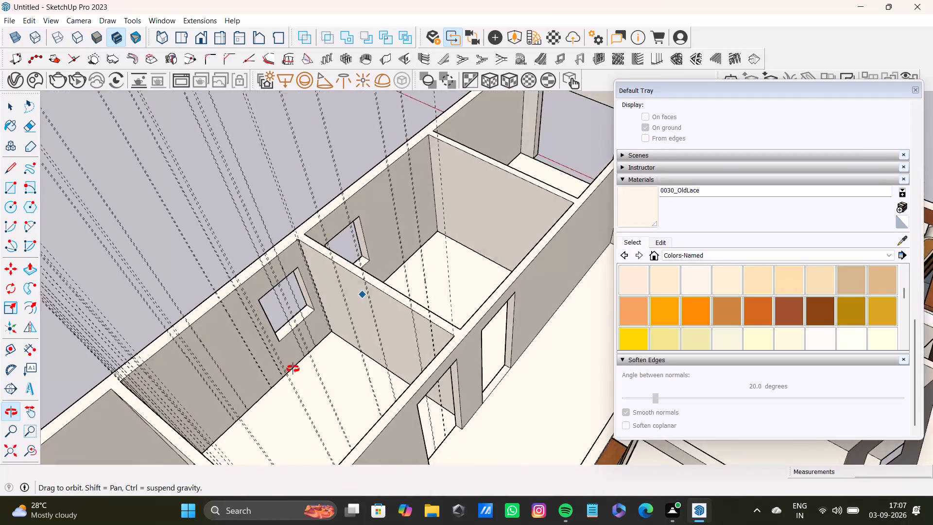
pyautogui.moveTo(293, 369); pyautogui.dragTo(96, 327, button='middle')
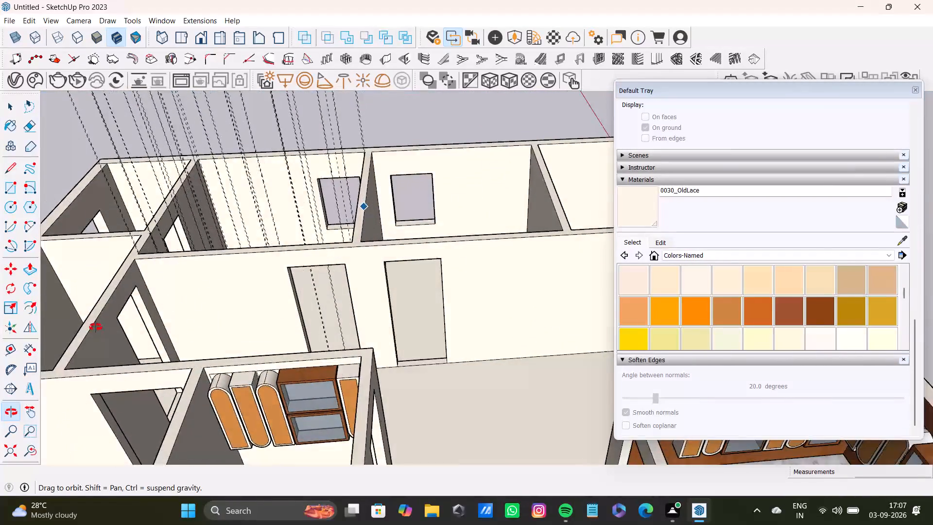
pyautogui.moveTo(96, 327); pyautogui.dragTo(431, 291, button='middle')
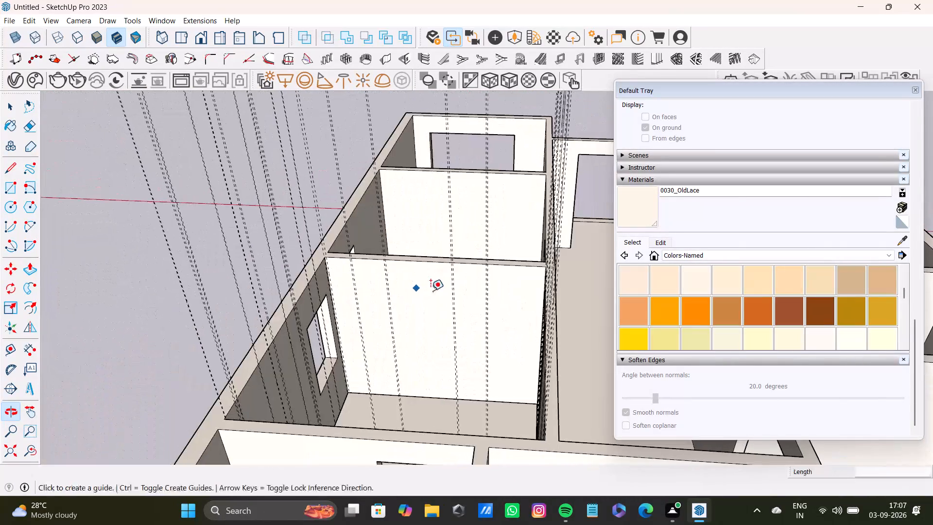
pyautogui.press('space')
pyautogui.scroll(13, 335, 287)
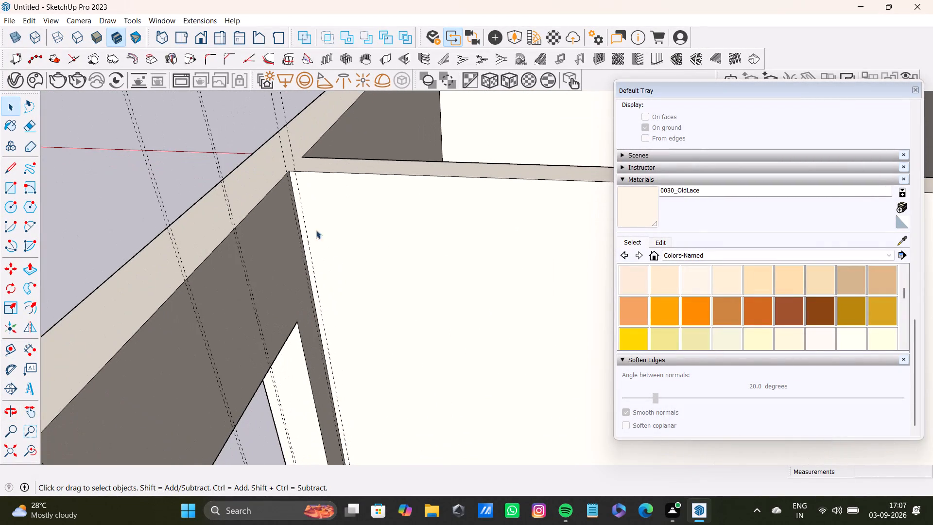
pyautogui.scroll(-9, 318, 225)
pyautogui.moveTo(368, 239); pyautogui.dragTo(154, 338, button='middle')
pyautogui.scroll(4, 235, 252)
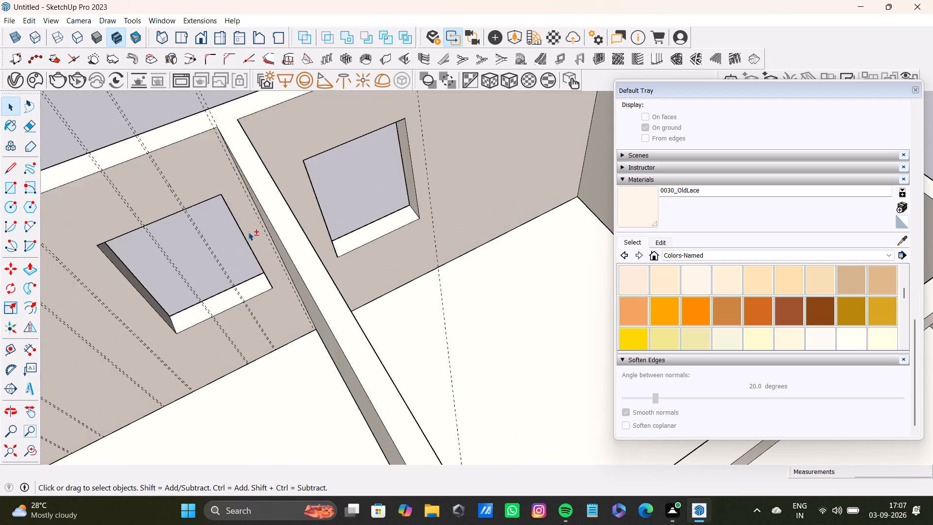
pyautogui.keyDown('shift'); pyautogui.moveTo(252, 227); pyautogui.dragTo(425, 280, button='middle'); pyautogui.keyUp('shift')
pyautogui.moveTo(434, 302); pyautogui.dragTo(296, 321, button='middle')
pyautogui.scroll(-3, 316, 224)
pyautogui.keyDown('shift'); pyautogui.moveTo(310, 226); pyautogui.dragTo(498, 271, button='middle'); pyautogui.keyUp('shift')
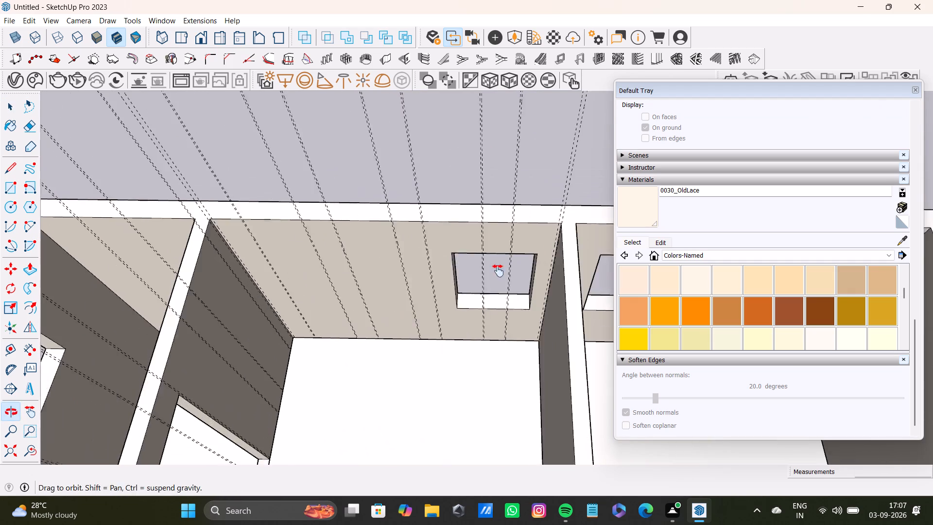
pyautogui.keyDown('shift'); pyautogui.moveTo(498, 271); pyautogui.dragTo(497, 270, button='middle'); pyautogui.keyUp('shift')
pyautogui.moveTo(481, 290); pyautogui.dragTo(190, 314, button='middle')
pyautogui.scroll(1, 233, 233)
pyautogui.keyDown('shift'); pyautogui.moveTo(264, 235); pyautogui.dragTo(395, 305, button='middle'); pyautogui.keyUp('shift')
pyautogui.keyDown('shift'); pyautogui.scroll(-1, 395, 305); pyautogui.keyUp('shift')
pyautogui.moveTo(431, 311); pyautogui.dragTo(215, 300, button='middle')
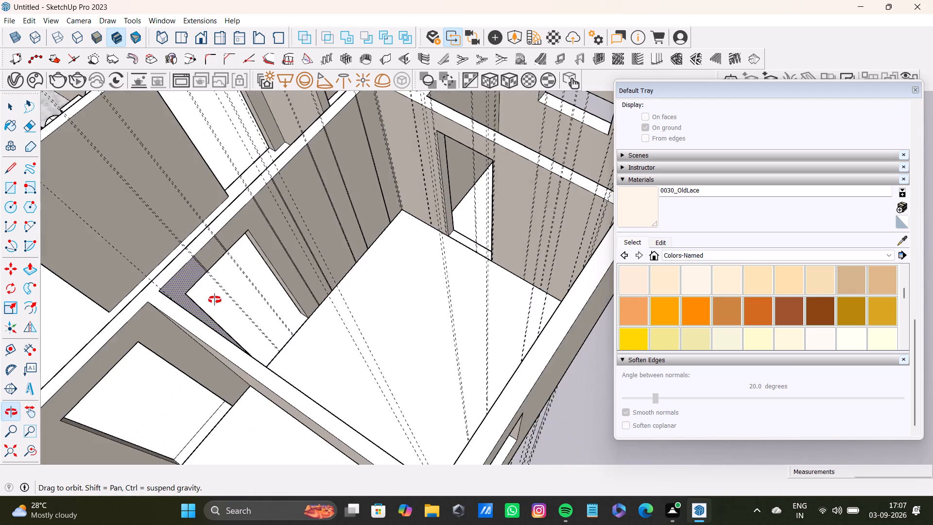
pyautogui.moveTo(215, 300); pyautogui.dragTo(205, 308, button='middle')
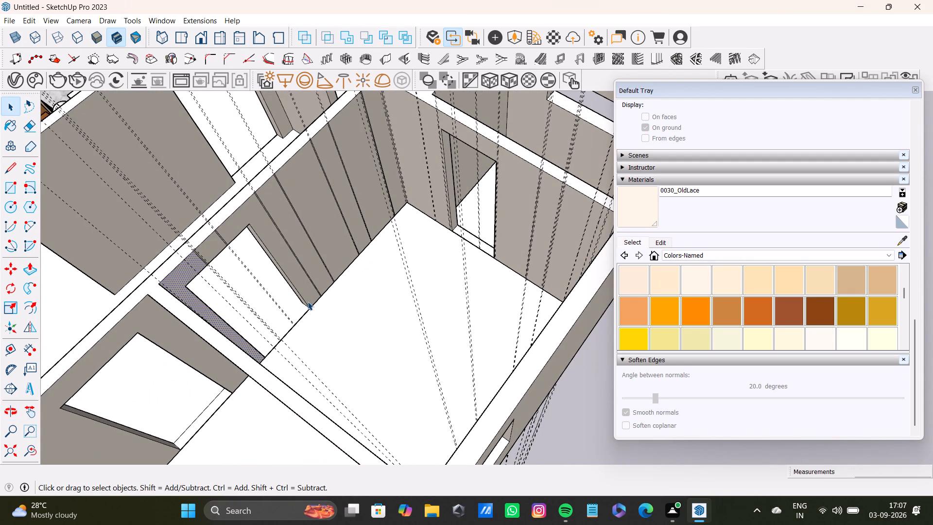
# Draw a 1/2" by 10' rectangle from wall top to floor between the guide pair midway between the room corner and the door opening.
pyautogui.press('r')
pyautogui.scroll(4, 342, 224)
pyautogui.keyDown('shift'); pyautogui.moveTo(398, 162); pyautogui.dragTo(326, 374, button='middle'); pyautogui.keyUp('shift')
pyautogui.moveTo(328, 378); pyautogui.dragTo(433, 361, button='middle')
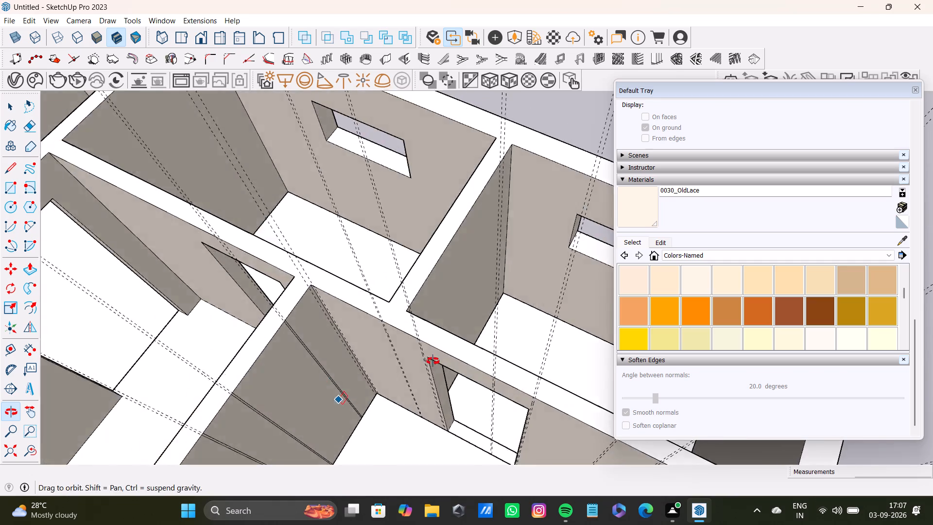
pyautogui.moveTo(433, 361); pyautogui.dragTo(446, 349, button='middle')
pyautogui.scroll(12, 374, 352)
pyautogui.keyDown('shift'); pyautogui.moveTo(389, 297); pyautogui.dragTo(285, 359, button='middle'); pyautogui.keyUp('shift')
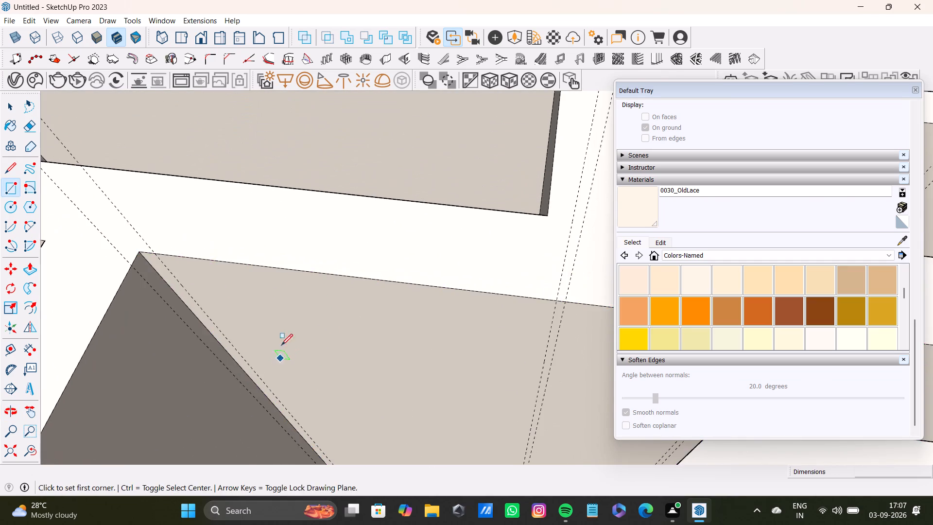
pyautogui.moveTo(282, 343); pyautogui.dragTo(237, 231, button='middle')
pyautogui.keyDown('shift'); pyautogui.scroll(6, 604, 296); pyautogui.keyUp('shift')
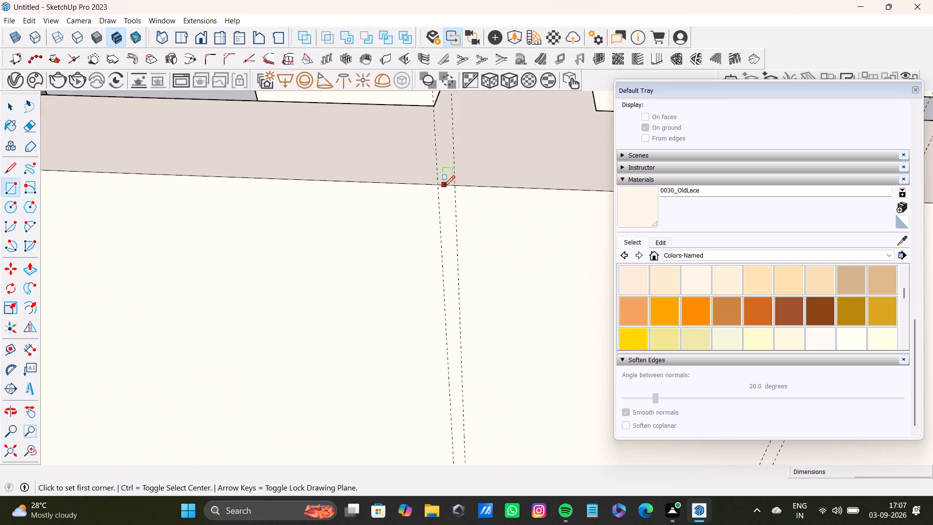
pyautogui.click(439, 186)
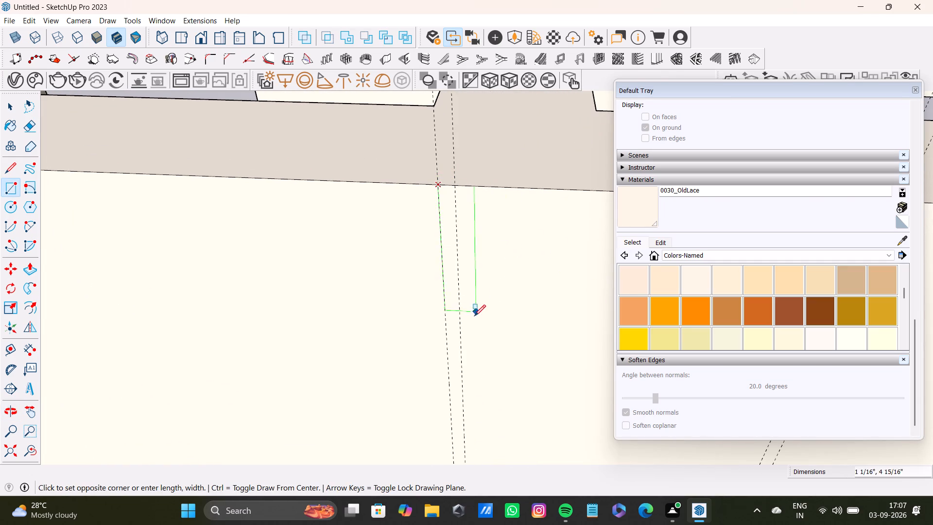
pyautogui.scroll(-4, 469, 329)
pyautogui.press('Left')
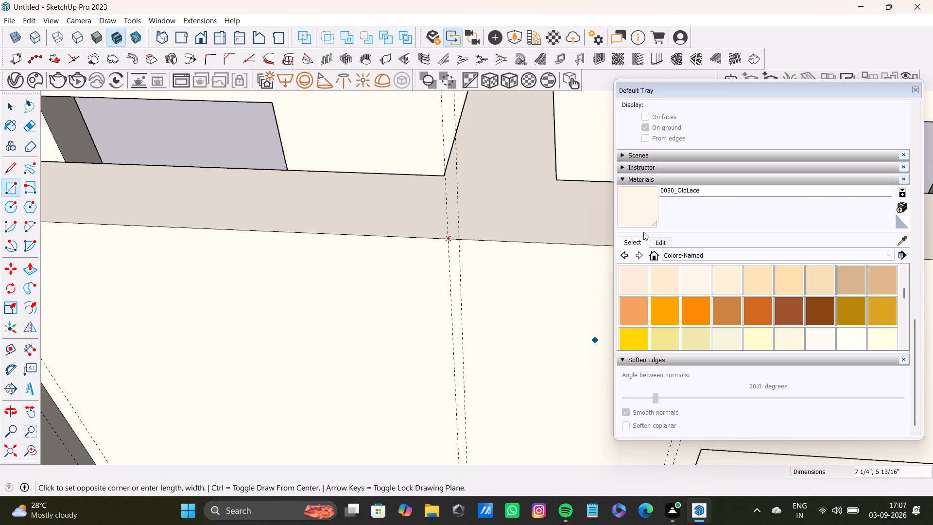
pyautogui.scroll(-6, 468, 347)
pyautogui.keyDown('shift'); pyautogui.moveTo(468, 364); pyautogui.dragTo(490, 125, button='middle'); pyautogui.keyUp('shift')
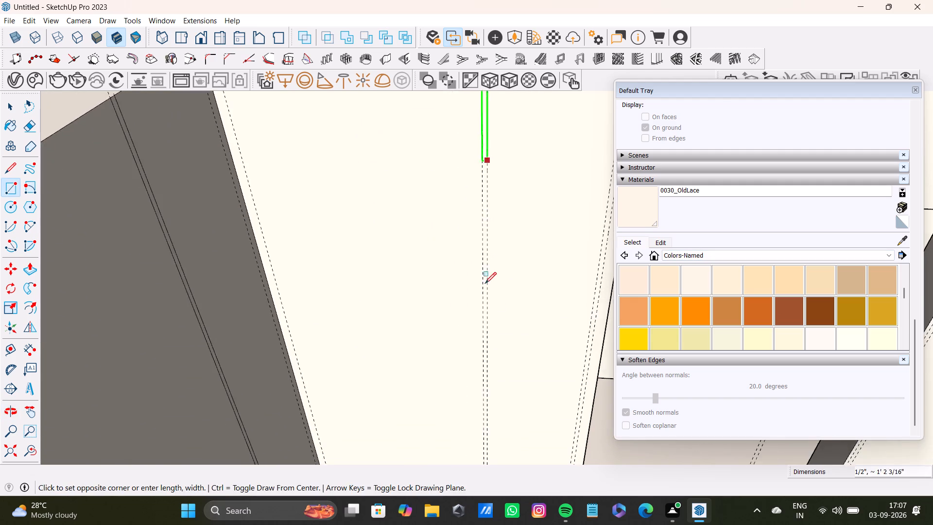
pyautogui.scroll(2, 493, 311)
pyautogui.moveTo(505, 347); pyautogui.dragTo(479, 173, button='middle')
pyautogui.scroll(2, 479, 336)
pyautogui.keyDown('shift'); pyautogui.moveTo(470, 378); pyautogui.dragTo(472, 240, button='middle'); pyautogui.keyUp('shift')
pyautogui.scroll(3, 449, 372)
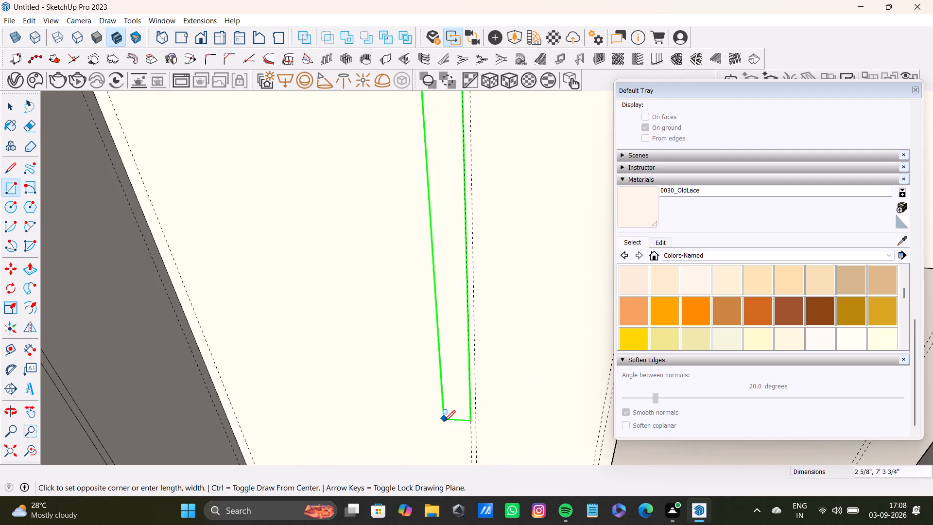
pyautogui.keyDown('shift'); pyautogui.moveTo(444, 422); pyautogui.dragTo(466, 231, button='middle'); pyautogui.keyUp('shift')
pyautogui.scroll(4, 496, 342)
pyautogui.keyDown('shift'); pyautogui.moveTo(505, 406); pyautogui.dragTo(491, 242, button='middle'); pyautogui.keyUp('shift')
pyautogui.scroll(6, 486, 321)
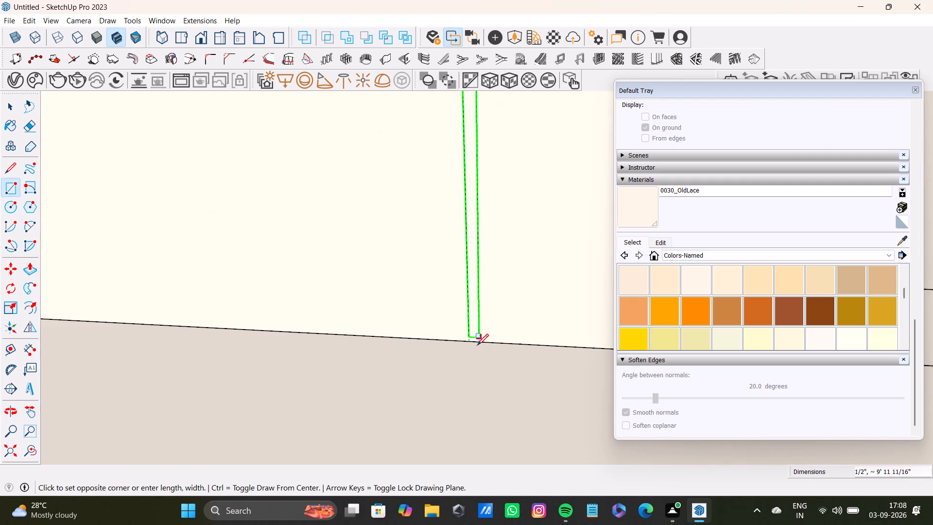
pyautogui.scroll(3, 477, 345)
pyautogui.click(480, 342)
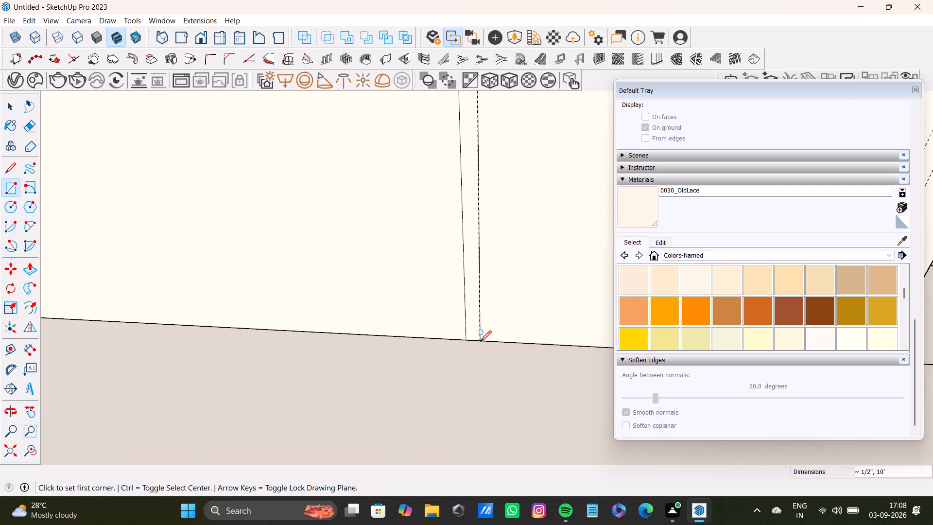
# Draw a 1/2" by 10' rectangle from wall top to floor between the guide pair just before the door opening.
pyautogui.scroll(-16, 448, 258)
pyautogui.scroll(-4, 431, 211)
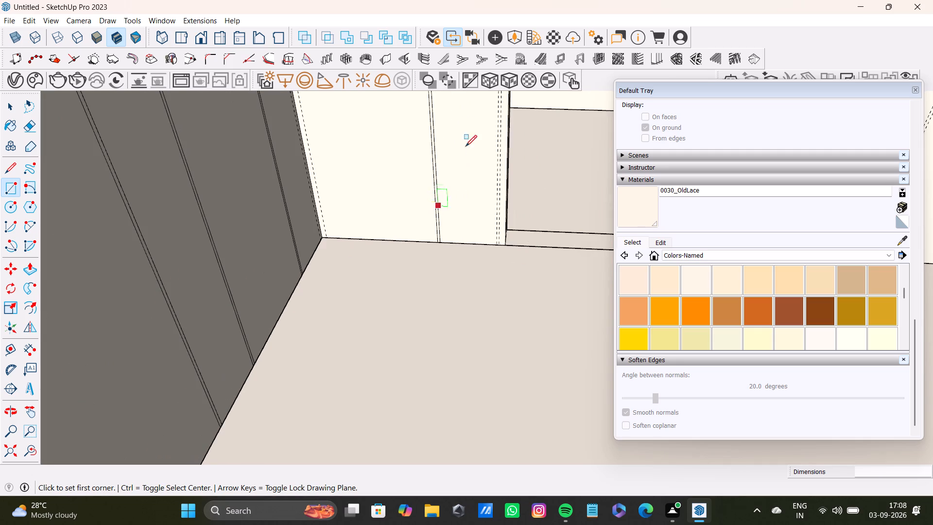
pyautogui.keyDown('shift'); pyautogui.moveTo(466, 121); pyautogui.dragTo(373, 426, button='middle'); pyautogui.keyUp('shift')
pyautogui.scroll(-4, 379, 291)
pyautogui.keyDown('shift'); pyautogui.moveTo(362, 176); pyautogui.dragTo(345, 383, button='middle'); pyautogui.keyUp('shift')
pyautogui.scroll(2, 340, 229)
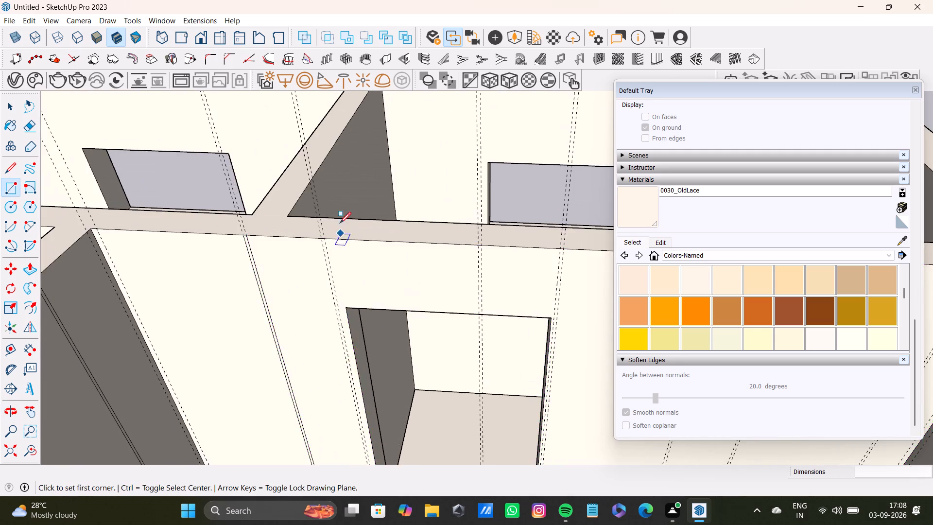
pyautogui.scroll(20, 340, 223)
pyautogui.scroll(4, 340, 223)
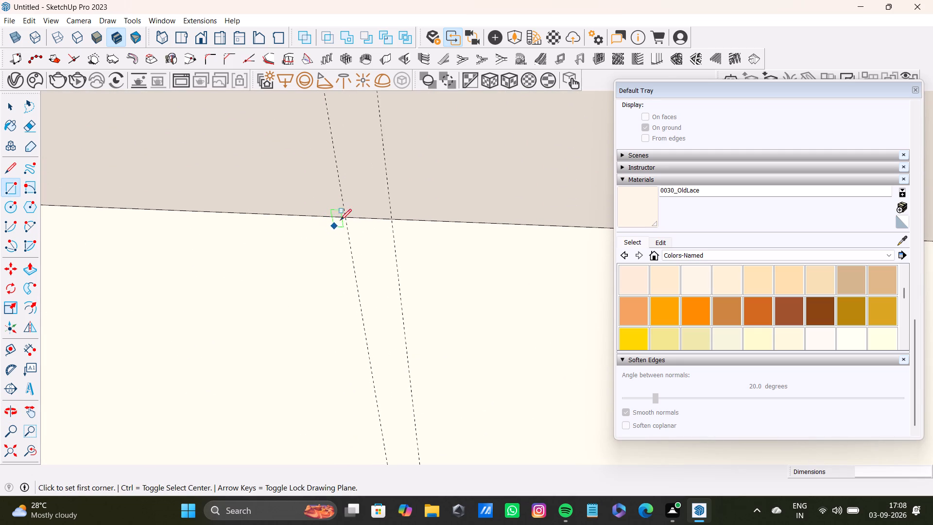
pyautogui.click(344, 216)
pyautogui.scroll(-2, 400, 340)
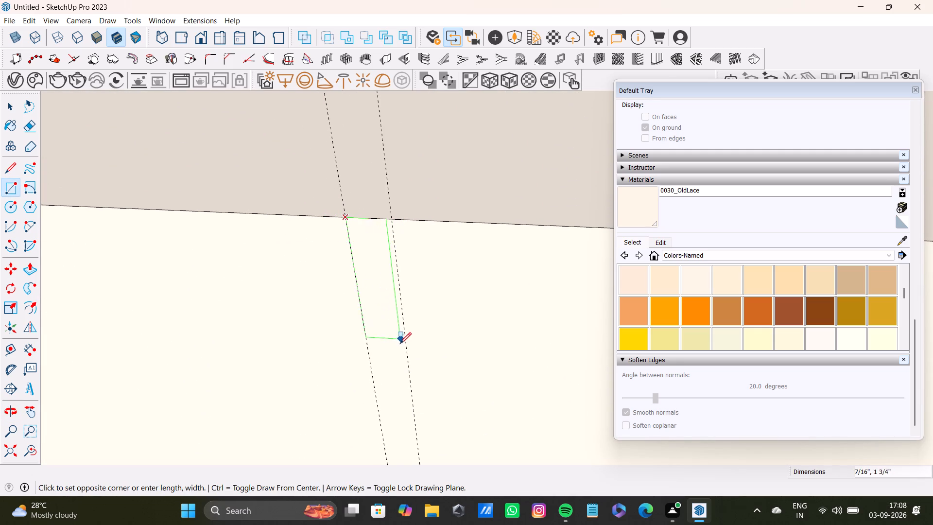
pyautogui.scroll(-5, 400, 344)
pyautogui.keyDown('shift'); pyautogui.moveTo(408, 405); pyautogui.dragTo(415, 246, button='middle'); pyautogui.keyUp('shift')
pyautogui.scroll(-7, 420, 286)
pyautogui.keyDown('shift'); pyautogui.moveTo(418, 364); pyautogui.dragTo(425, 219, button='middle'); pyautogui.keyUp('shift')
pyautogui.scroll(-2, 433, 299)
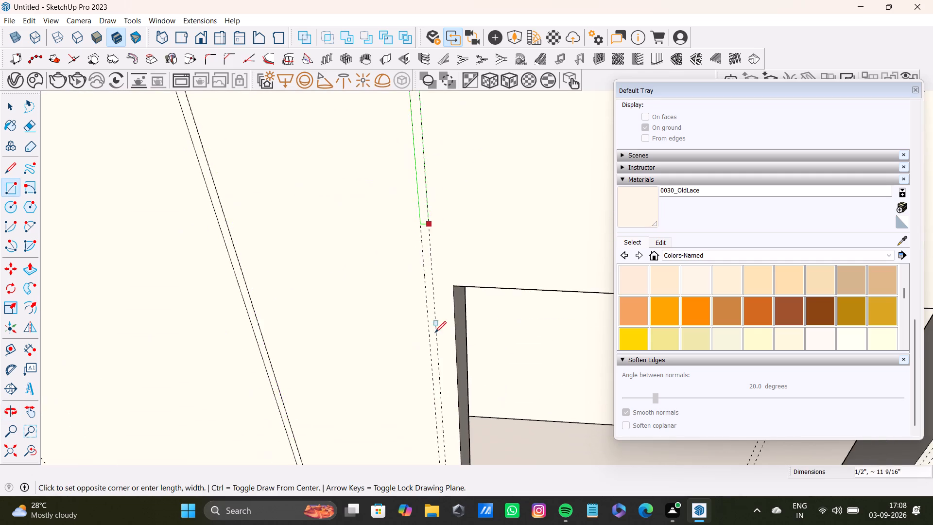
pyautogui.scroll(-1, 435, 332)
pyautogui.moveTo(437, 364); pyautogui.dragTo(444, 168, button='middle')
pyautogui.scroll(-3, 446, 290)
pyautogui.keyDown('shift'); pyautogui.moveTo(446, 315); pyautogui.dragTo(444, 139, button='middle'); pyautogui.keyUp('shift')
pyautogui.scroll(-3, 448, 342)
pyautogui.moveTo(458, 365); pyautogui.dragTo(458, 205, button='middle')
pyautogui.scroll(19, 445, 293)
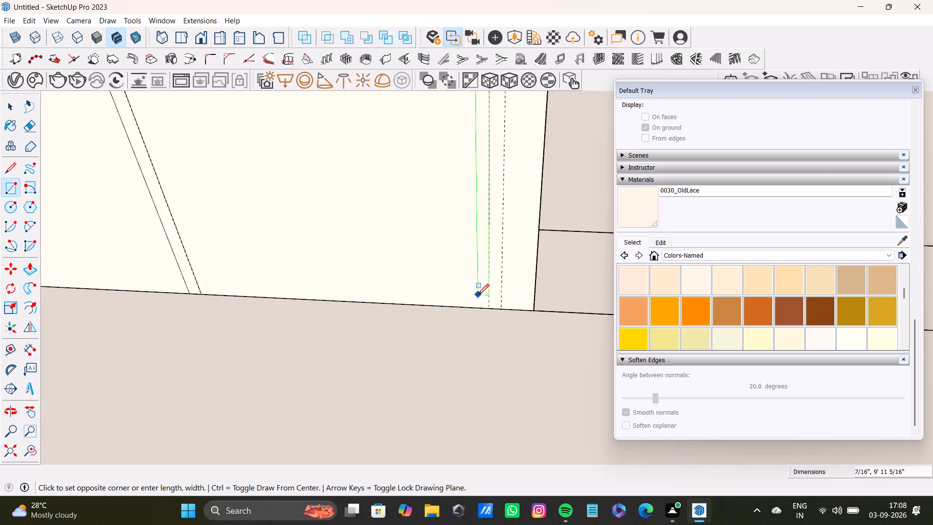
pyautogui.scroll(8, 478, 295)
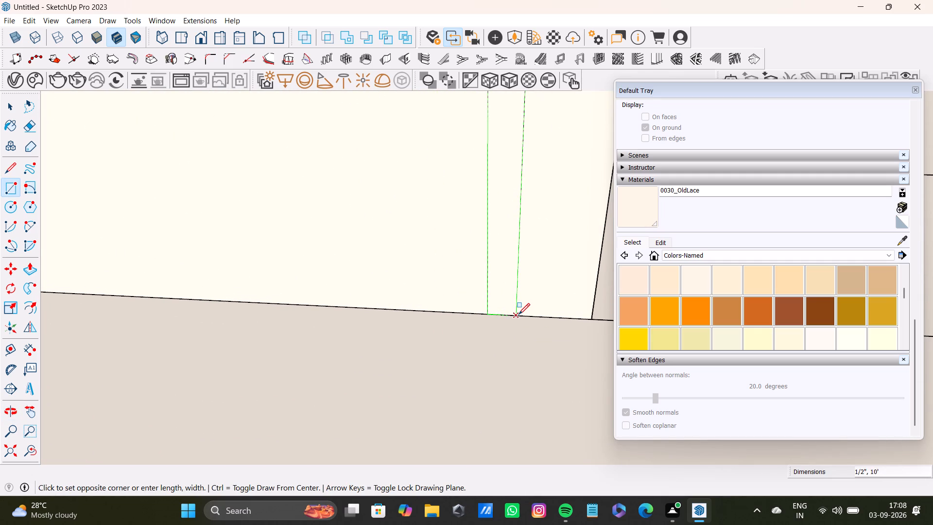
pyautogui.click(518, 315)
# Draw a 1/2" by 1' 2" rectangle between the guide pair above the door opening, from wall top to the opening's head.
pyautogui.scroll(-18, 482, 280)
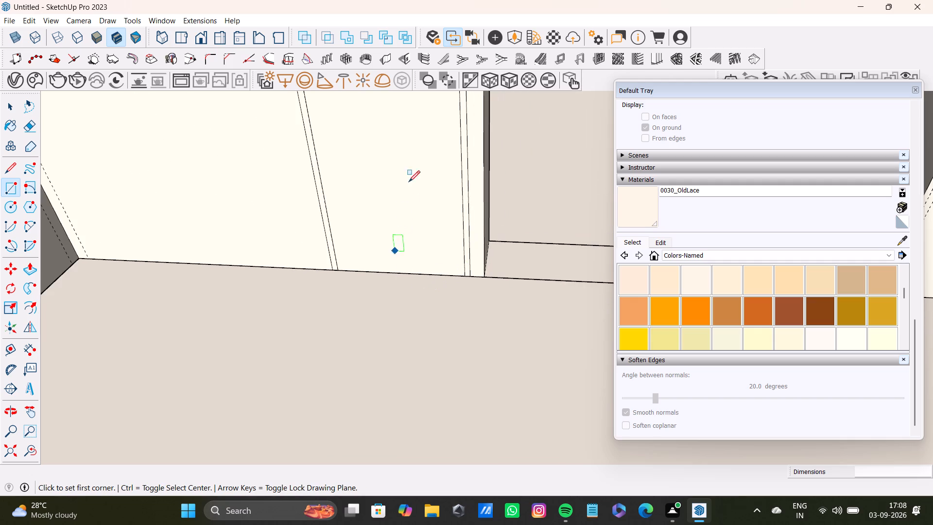
pyautogui.scroll(-9, 436, 152)
pyautogui.keyDown('shift'); pyautogui.moveTo(438, 150); pyautogui.dragTo(363, 405, button='middle'); pyautogui.keyUp('shift')
pyautogui.scroll(-6, 364, 277)
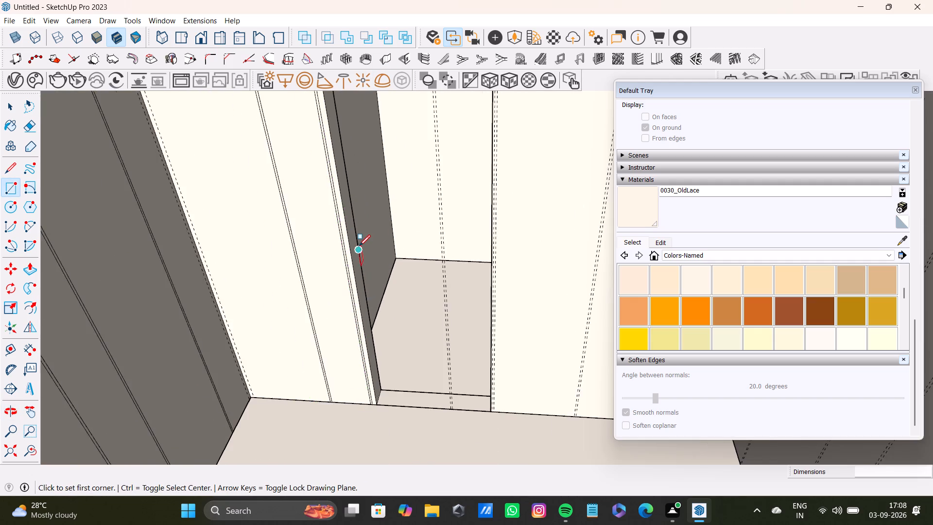
pyautogui.scroll(-2, 359, 246)
pyautogui.keyDown('shift'); pyautogui.moveTo(407, 148); pyautogui.dragTo(353, 315, button='middle'); pyautogui.keyUp('shift')
pyautogui.scroll(5, 354, 282)
pyautogui.keyDown('shift'); pyautogui.moveTo(322, 369); pyautogui.dragTo(399, 228, button='middle'); pyautogui.keyUp('shift')
pyautogui.scroll(19, 344, 262)
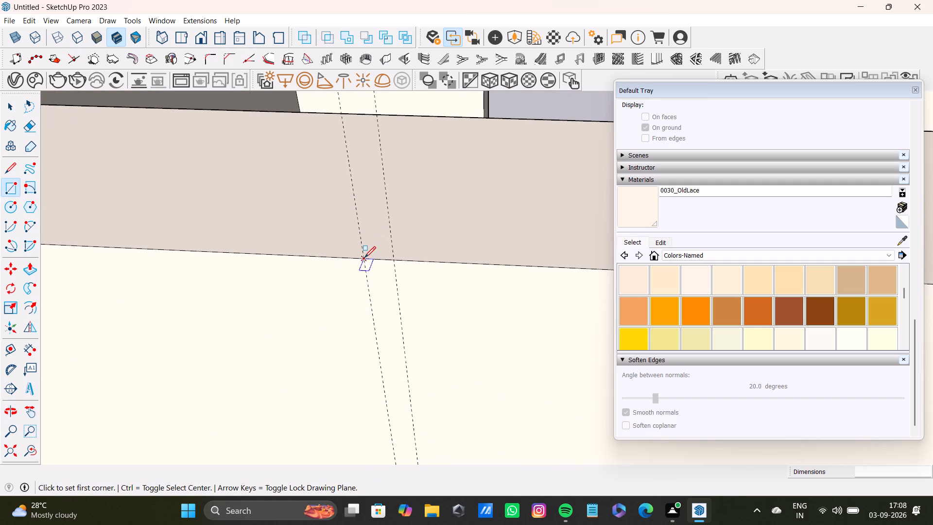
pyautogui.click(363, 257)
pyautogui.scroll(-4, 378, 357)
pyautogui.keyDown('shift'); pyautogui.moveTo(384, 368); pyautogui.dragTo(382, 167, button='middle'); pyautogui.keyUp('shift')
pyautogui.scroll(2, 413, 391)
pyautogui.keyDown('shift'); pyautogui.moveTo(415, 399); pyautogui.dragTo(415, 351, button='middle'); pyautogui.keyUp('shift')
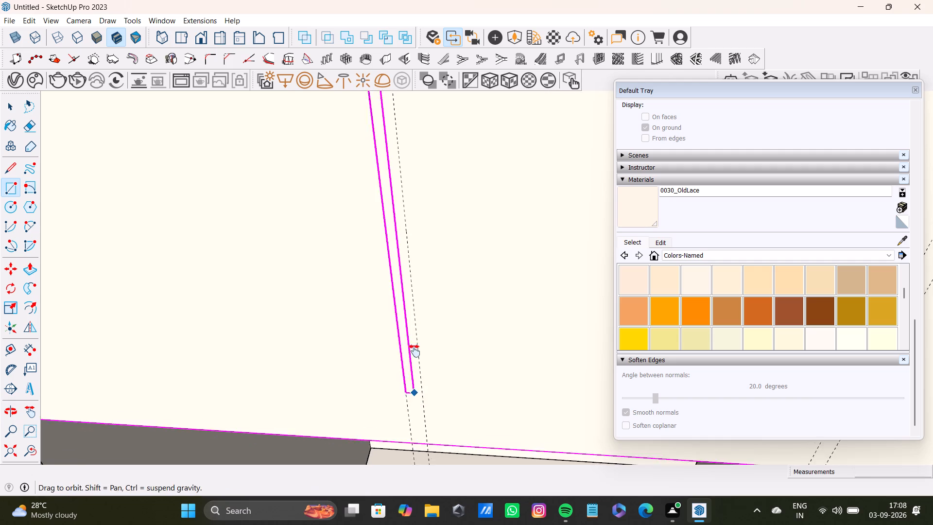
pyautogui.keyDown('shift'); pyautogui.moveTo(415, 351); pyautogui.dragTo(405, 265, button='middle'); pyautogui.keyUp('shift')
pyautogui.scroll(3, 405, 303)
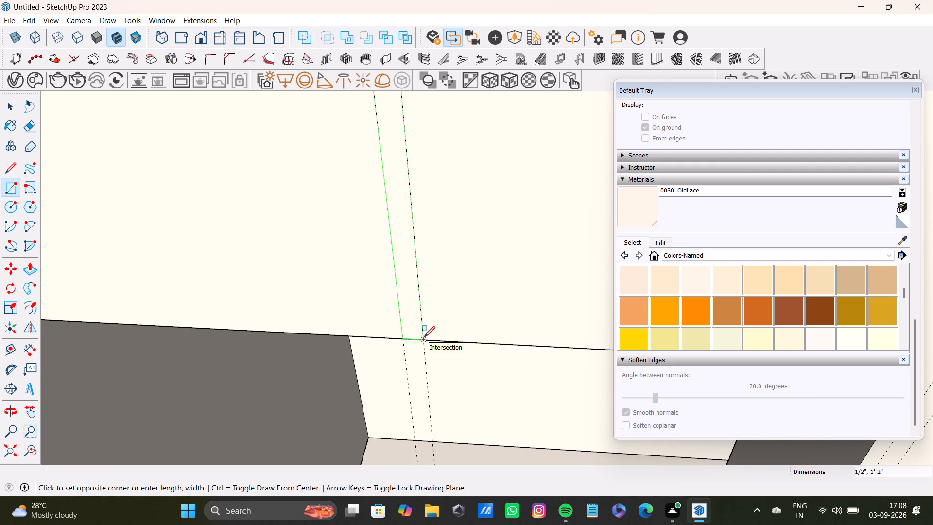
pyautogui.click(424, 338)
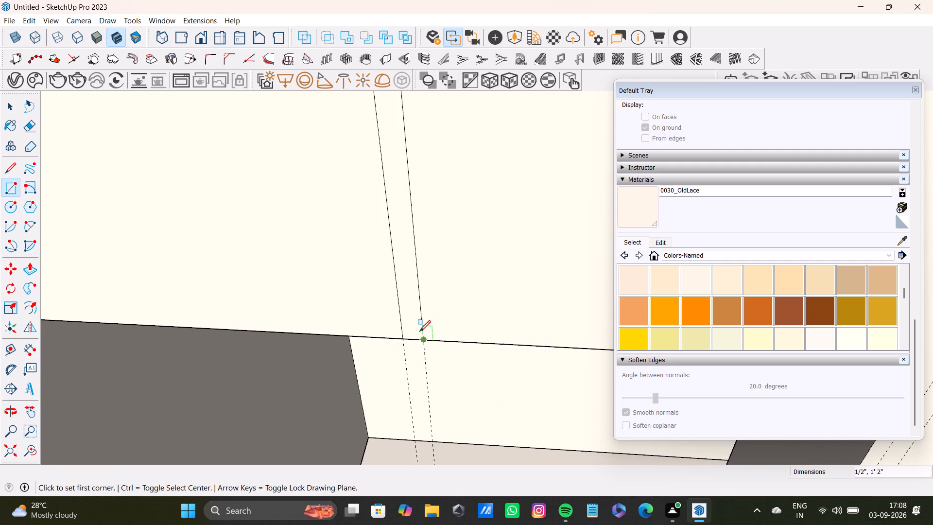
# Draw a 1/2" by 10' rectangle from wall top to floor between the guide pair just past the door opening.
pyautogui.scroll(-19, 394, 273)
pyautogui.scroll(3, 485, 186)
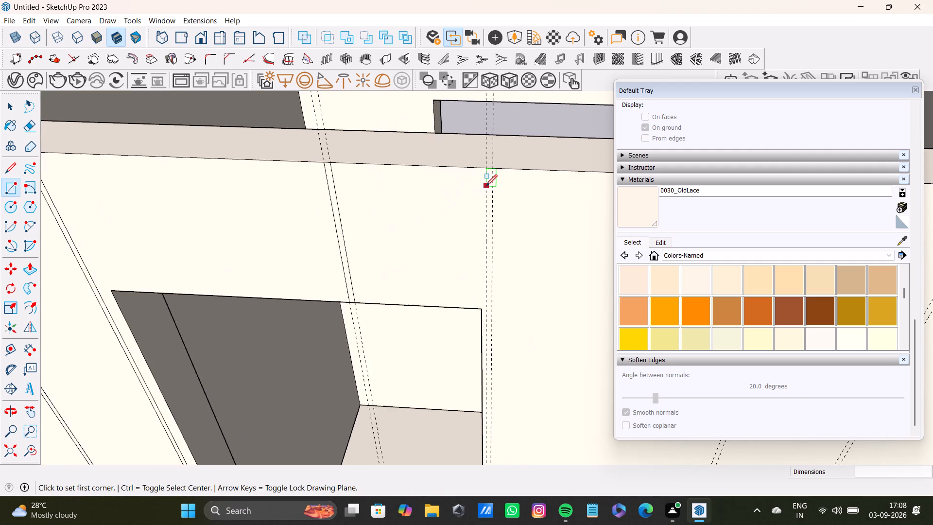
pyautogui.scroll(5, 486, 186)
pyautogui.scroll(-10, 469, 258)
pyautogui.keyDown('shift'); pyautogui.moveTo(451, 380); pyautogui.dragTo(456, 177, button='middle'); pyautogui.keyUp('shift')
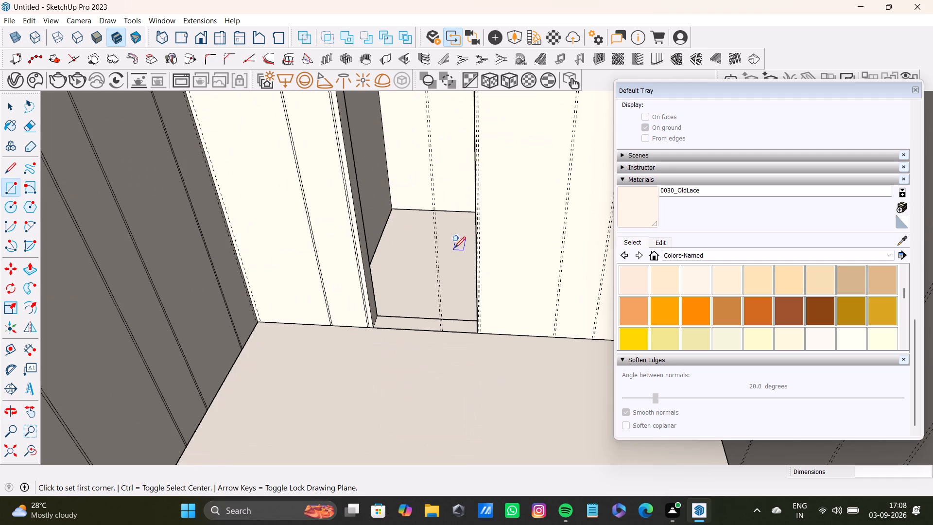
pyautogui.keyDown('shift'); pyautogui.moveTo(464, 144); pyautogui.dragTo(425, 372, button='middle'); pyautogui.keyUp('shift')
pyautogui.scroll(3, 416, 322)
pyautogui.keyDown('shift'); pyautogui.moveTo(405, 368); pyautogui.dragTo(420, 268, button='middle'); pyautogui.keyUp('shift')
pyautogui.scroll(3, 409, 257)
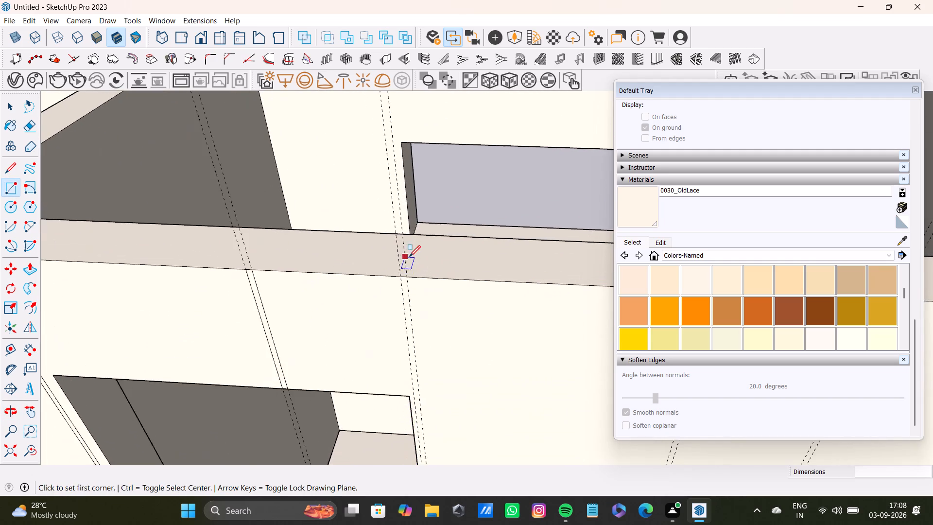
pyautogui.scroll(13, 409, 257)
pyautogui.click(396, 236)
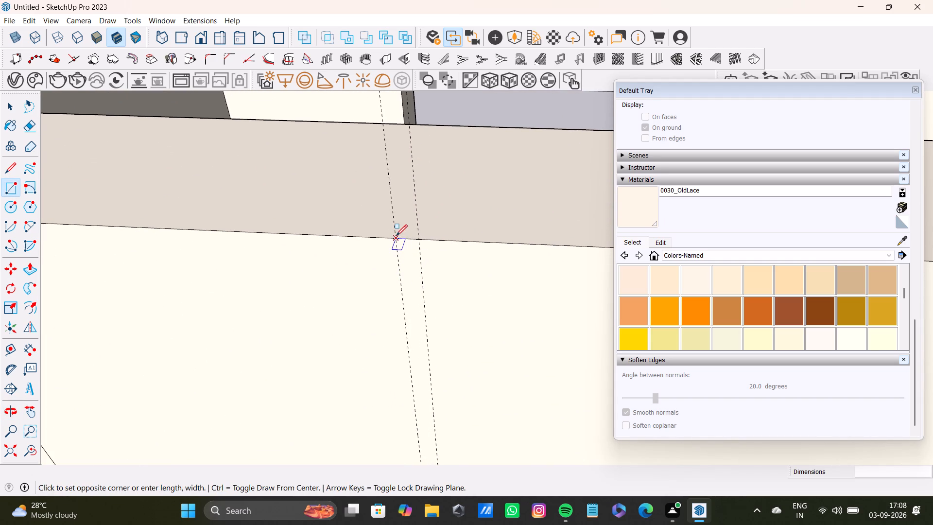
pyautogui.scroll(-3, 420, 399)
pyautogui.keyDown('shift'); pyautogui.moveTo(421, 409); pyautogui.dragTo(423, 170, button='middle'); pyautogui.keyUp('shift')
pyautogui.scroll(-1, 445, 363)
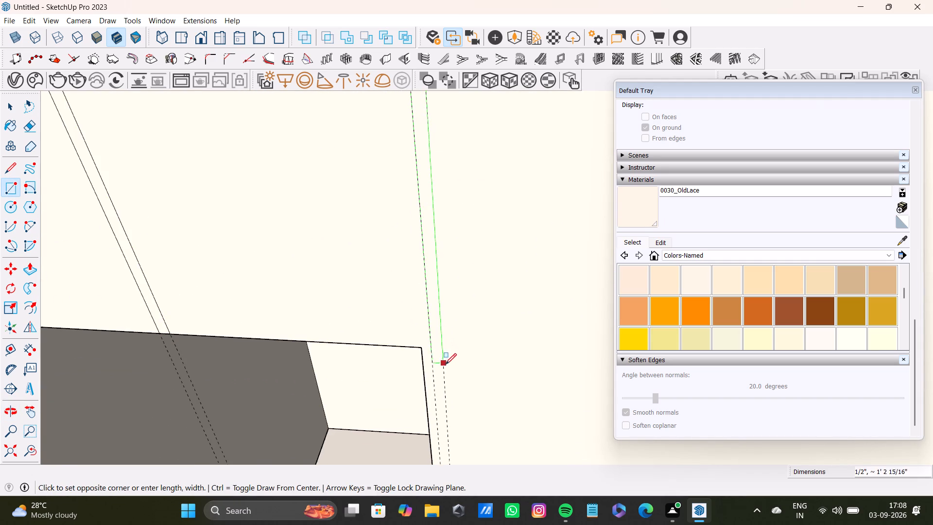
pyautogui.scroll(-1, 445, 365)
pyautogui.press('Left')
pyautogui.scroll(-4, 442, 394)
pyautogui.moveTo(445, 403); pyautogui.dragTo(445, 390, button='middle')
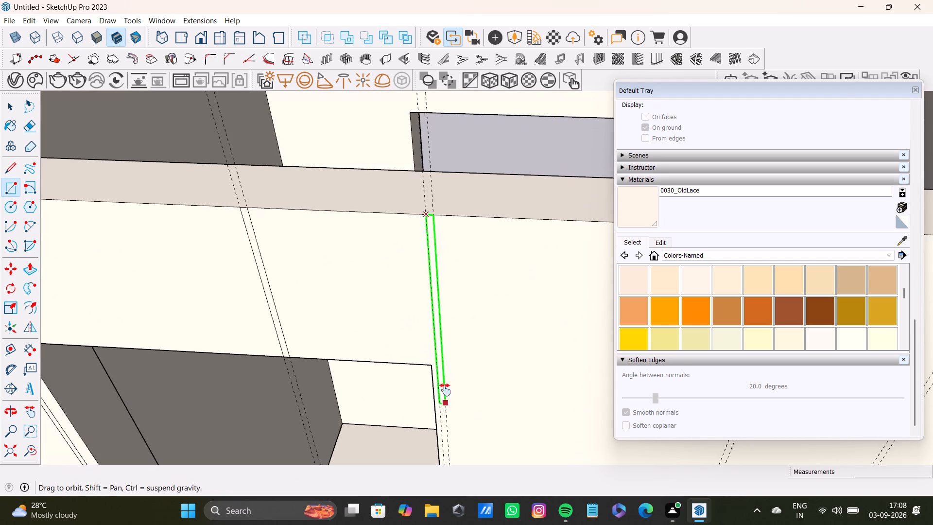
pyautogui.moveTo(445, 390); pyautogui.dragTo(468, 17, button='middle')
pyautogui.scroll(-2, 488, 250)
pyautogui.keyDown('shift'); pyautogui.moveTo(496, 288); pyautogui.dragTo(470, 87, button='middle'); pyautogui.keyUp('shift')
pyautogui.scroll(7, 456, 262)
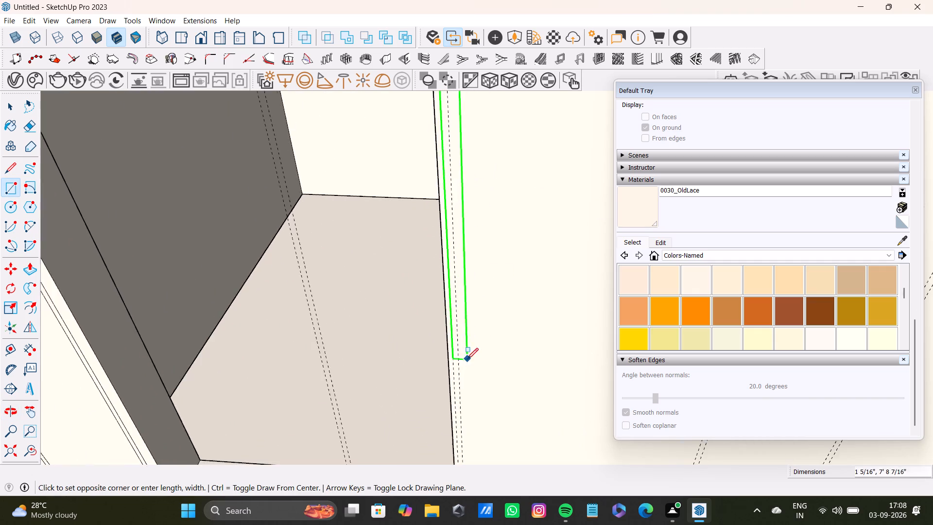
pyautogui.keyDown('shift'); pyautogui.moveTo(467, 359); pyautogui.dragTo(455, 196, button='middle'); pyautogui.keyUp('shift')
pyautogui.scroll(3, 453, 276)
pyautogui.keyDown('shift'); pyautogui.moveTo(461, 360); pyautogui.dragTo(446, 212, button='middle'); pyautogui.keyUp('shift')
pyautogui.scroll(6, 444, 251)
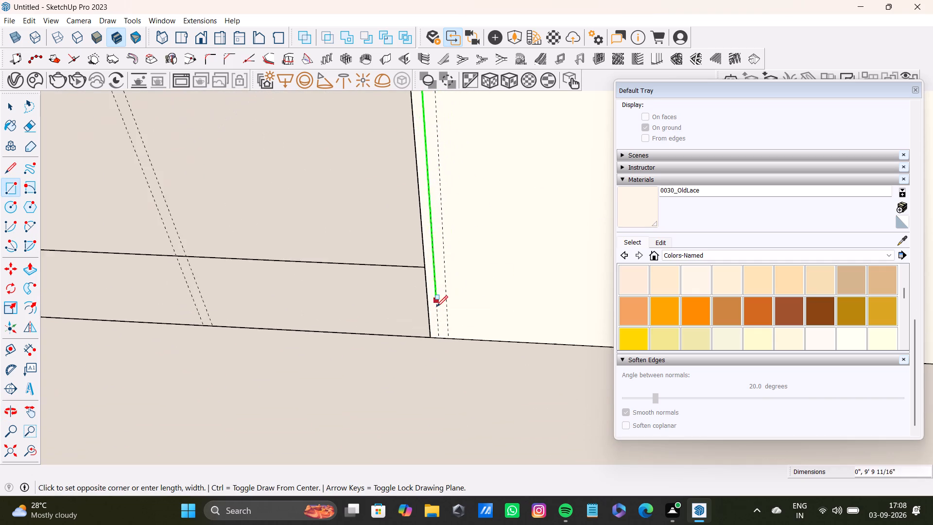
pyautogui.scroll(5, 436, 307)
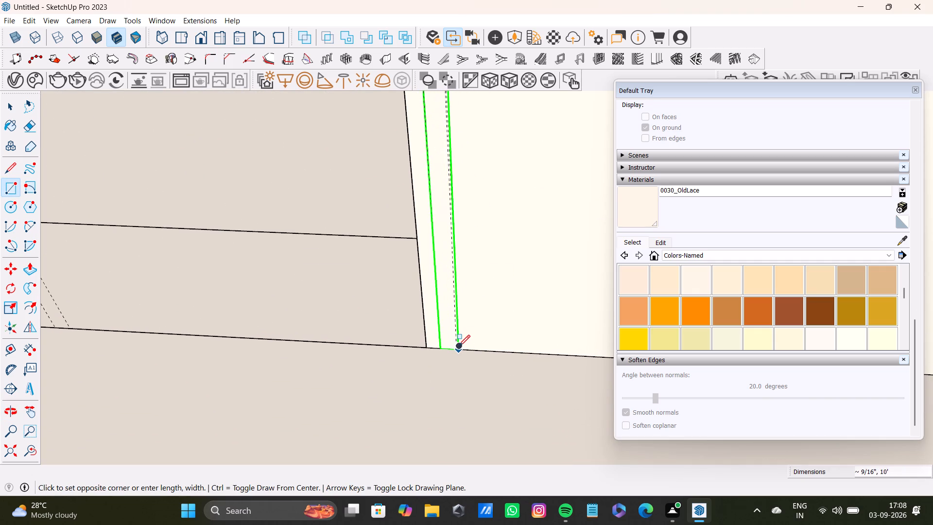
pyautogui.scroll(2, 457, 347)
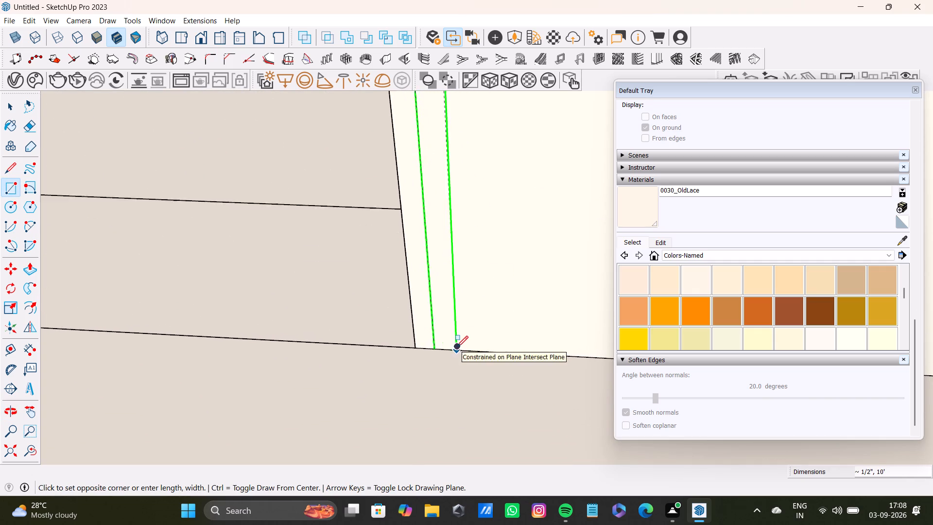
pyautogui.scroll(10, 457, 347)
pyautogui.click(458, 356)
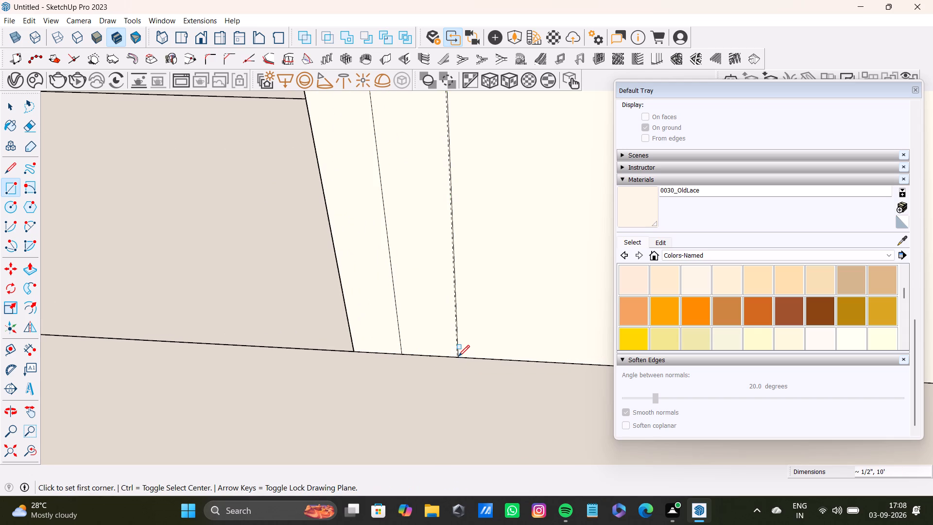
# Draw a 1/2" by 10' rectangle from wall top to floor between the first guide pair on the solid wall beyond the door-side strip.
pyautogui.scroll(-20, 380, 245)
pyautogui.scroll(-9, 380, 245)
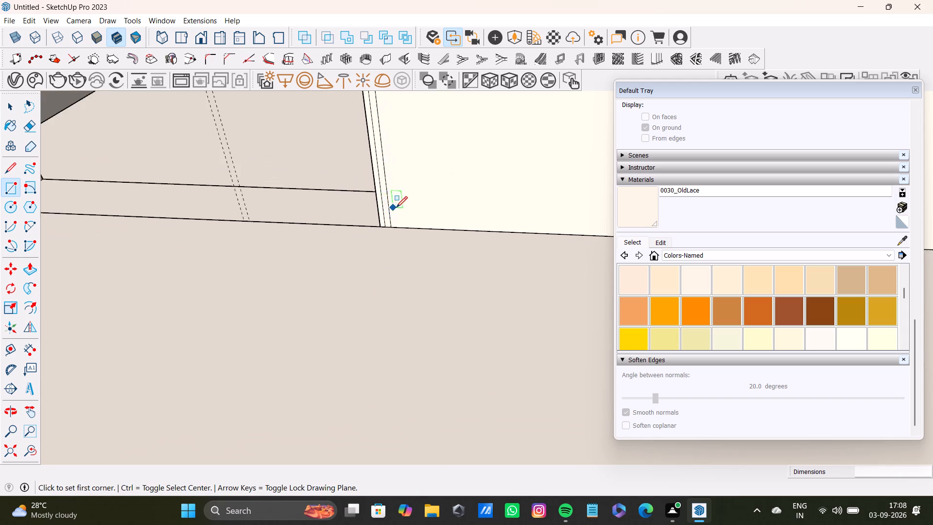
pyautogui.scroll(-8, 396, 208)
pyautogui.keyDown('shift'); pyautogui.moveTo(444, 130); pyautogui.dragTo(374, 426, button='middle'); pyautogui.keyUp('shift')
pyautogui.scroll(-5, 304, 220)
pyautogui.keyDown('shift'); pyautogui.moveTo(312, 217); pyautogui.dragTo(313, 218, button='middle'); pyautogui.keyUp('shift')
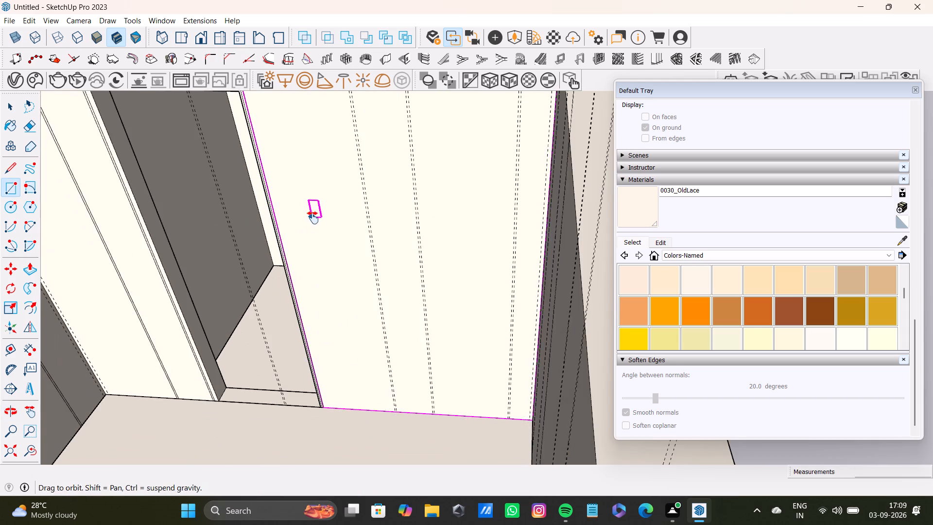
pyautogui.keyDown('shift'); pyautogui.moveTo(313, 218); pyautogui.dragTo(354, 366, button='middle'); pyautogui.keyUp('shift')
pyautogui.keyDown('shift'); pyautogui.scroll(-1, 355, 364); pyautogui.keyUp('shift')
pyautogui.scroll(20, 383, 239)
pyautogui.scroll(1, 383, 239)
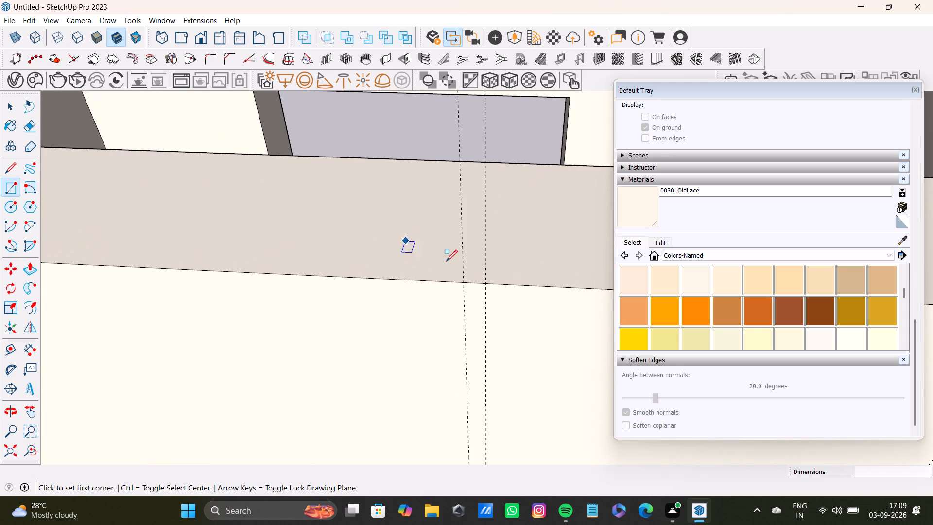
pyautogui.click(464, 282)
pyautogui.scroll(-4, 488, 353)
pyautogui.moveTo(495, 403); pyautogui.dragTo(480, 349, button='middle')
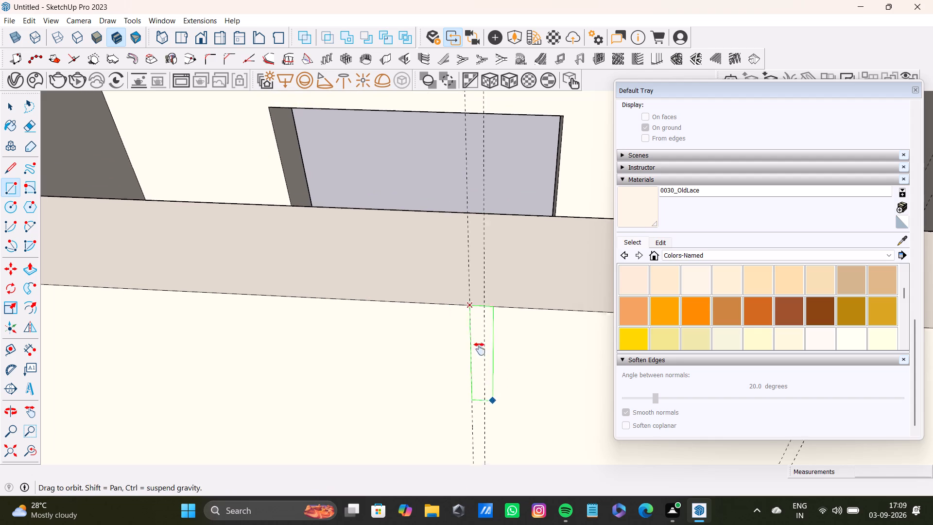
pyautogui.moveTo(480, 349); pyautogui.dragTo(432, 110, button='middle')
pyautogui.scroll(-6, 430, 239)
pyautogui.keyDown('shift'); pyautogui.moveTo(420, 296); pyautogui.dragTo(426, 116, button='middle'); pyautogui.keyUp('shift')
pyautogui.scroll(-3, 452, 240)
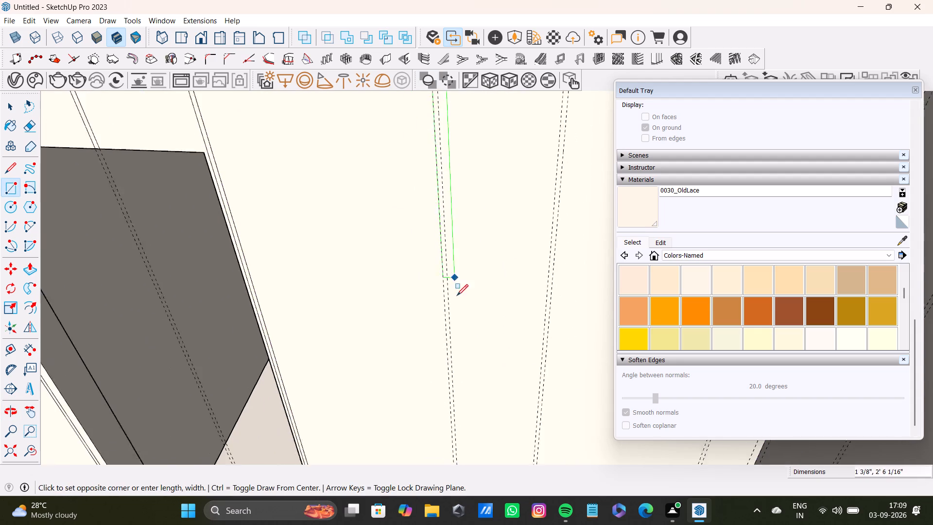
pyautogui.moveTo(452, 302); pyautogui.dragTo(426, 105, button='middle')
pyautogui.scroll(4, 441, 242)
pyautogui.moveTo(446, 304); pyautogui.dragTo(411, 124, button='middle')
pyautogui.scroll(4, 415, 224)
pyautogui.keyDown('shift'); pyautogui.moveTo(412, 311); pyautogui.dragTo(411, 301, button='middle'); pyautogui.keyUp('shift')
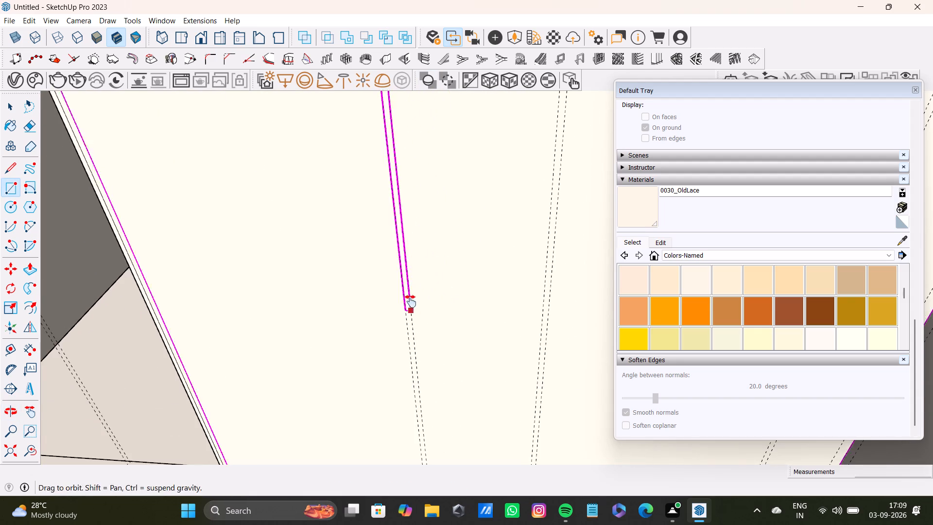
pyautogui.keyDown('shift'); pyautogui.moveTo(411, 301); pyautogui.dragTo(410, 168, button='middle'); pyautogui.keyUp('shift')
pyautogui.scroll(3, 410, 289)
pyautogui.moveTo(424, 344); pyautogui.dragTo(413, 151, button='middle')
pyautogui.scroll(10, 419, 289)
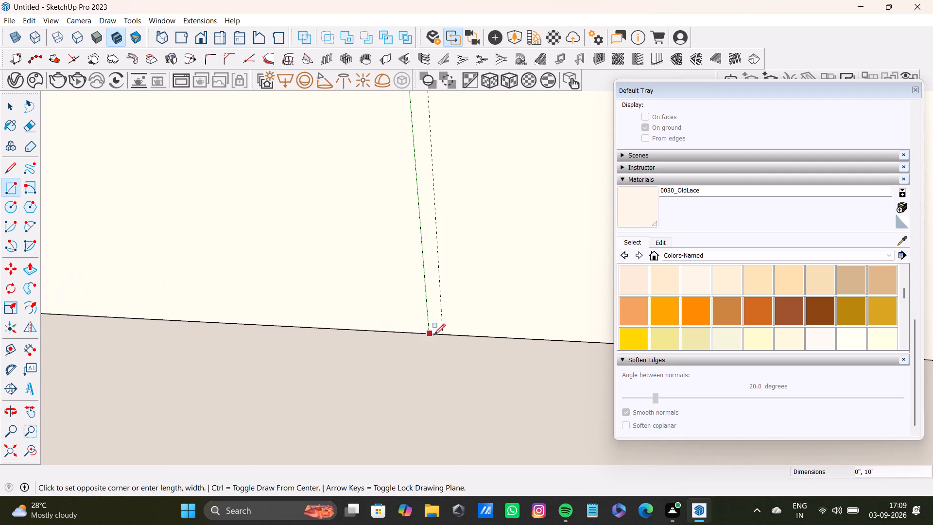
pyautogui.click(443, 334)
# Draw a 1/2" by 10' rectangle from wall top to floor between the second guide pair beyond the door-side strip.
pyautogui.scroll(-8, 378, 215)
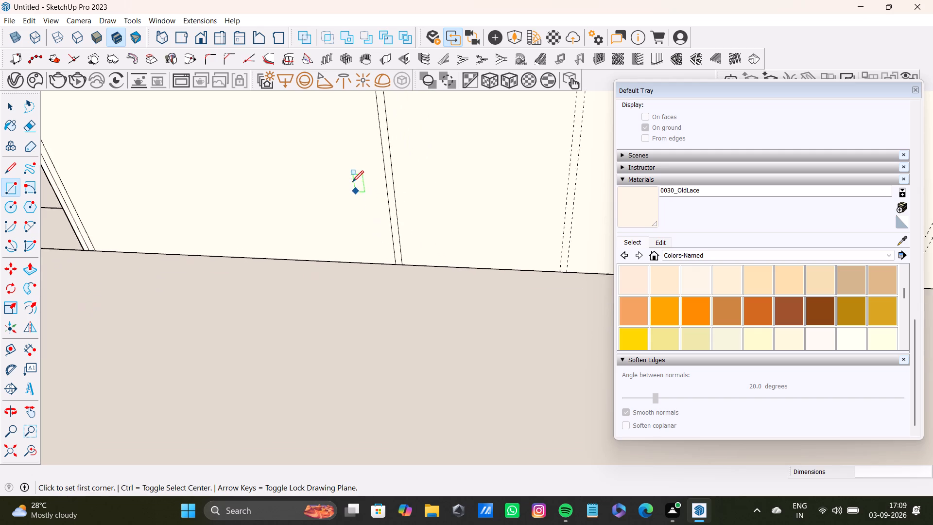
pyautogui.scroll(-9, 352, 182)
pyautogui.moveTo(359, 176); pyautogui.dragTo(333, 394, button='middle')
pyautogui.scroll(-5, 343, 297)
pyautogui.moveTo(341, 191); pyautogui.dragTo(348, 312, button='middle')
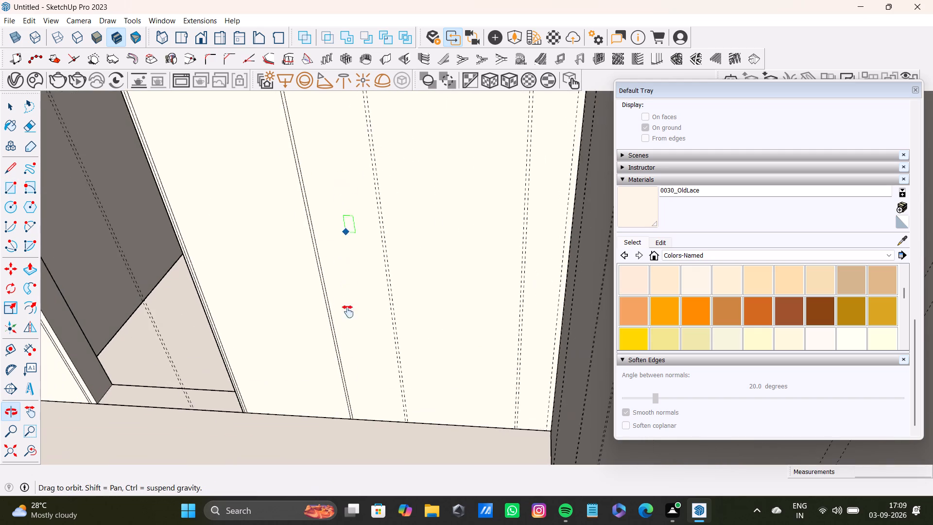
pyautogui.moveTo(348, 312); pyautogui.dragTo(351, 383, button='middle')
pyautogui.moveTo(365, 174); pyautogui.dragTo(390, 357, button='middle')
pyautogui.scroll(7, 304, 144)
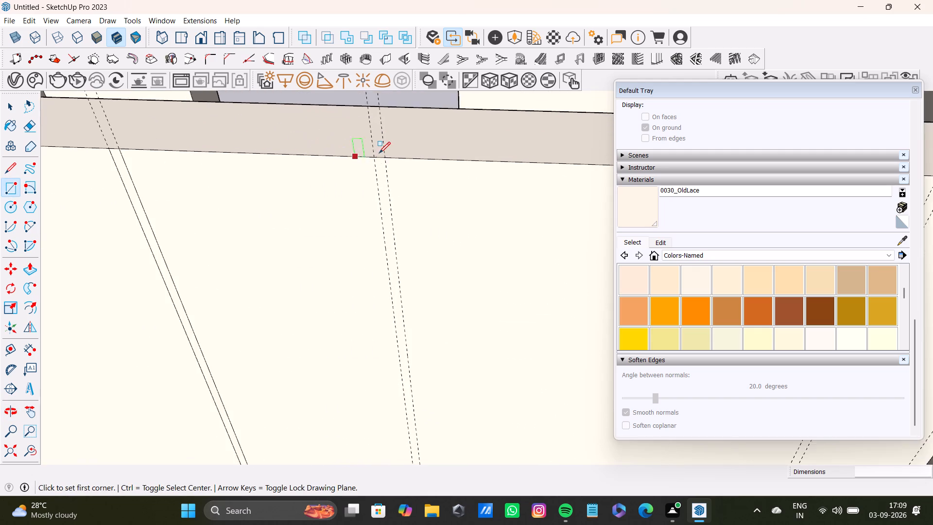
pyautogui.scroll(20, 379, 153)
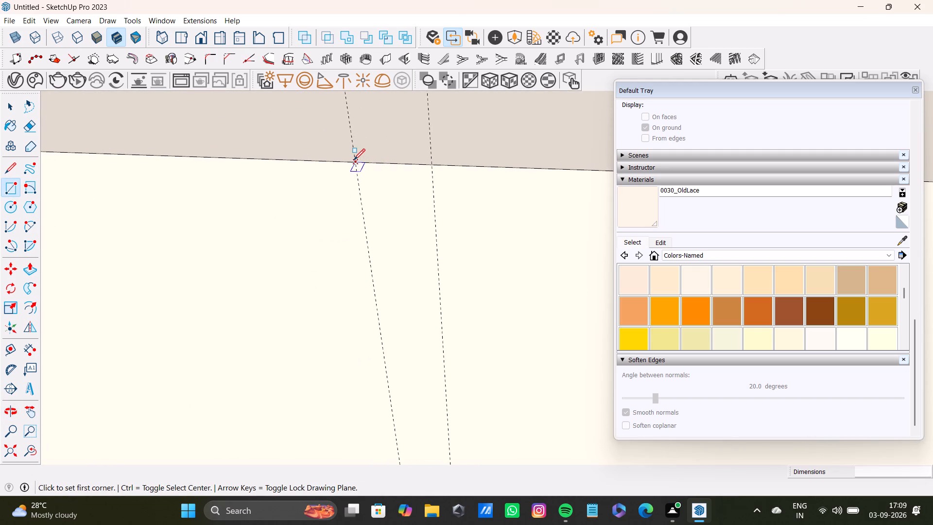
pyautogui.click(354, 160)
pyautogui.scroll(-4, 424, 304)
pyautogui.moveTo(425, 325); pyautogui.dragTo(407, 252, button='middle')
pyautogui.keyDown('shift'); pyautogui.scroll(-1, 423, 314); pyautogui.keyUp('shift')
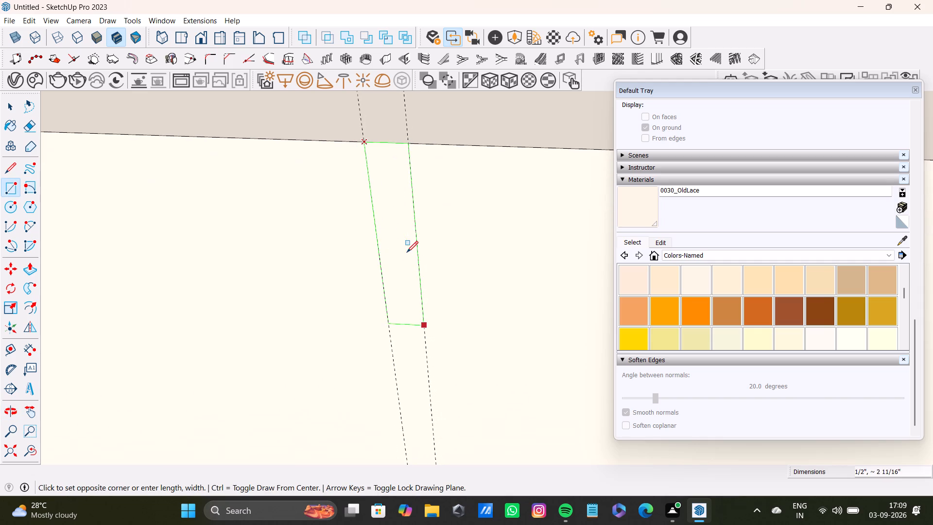
pyautogui.press('Left')
pyautogui.scroll(-4, 410, 275)
pyautogui.moveTo(418, 304); pyautogui.dragTo(411, 69, button='middle')
pyautogui.scroll(-4, 423, 166)
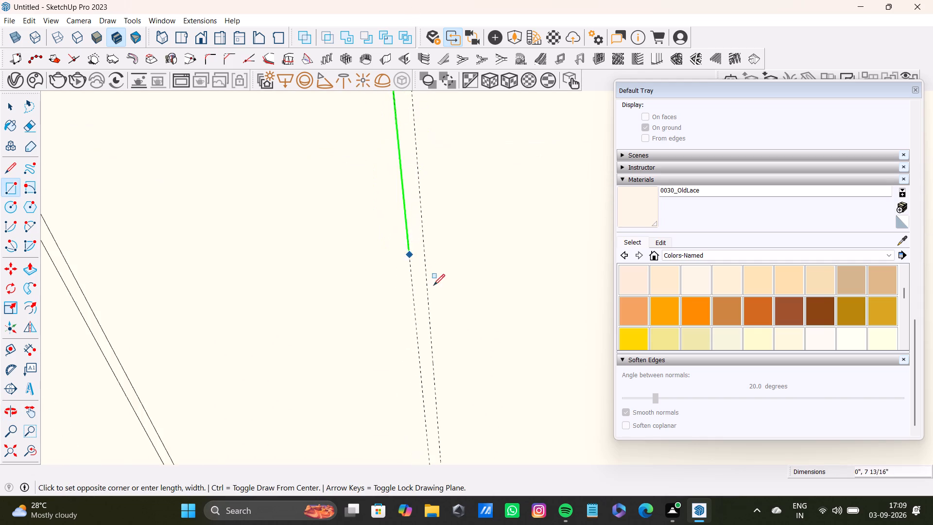
pyautogui.scroll(-9, 433, 285)
pyautogui.moveTo(432, 357); pyautogui.dragTo(432, 8, button='middle')
pyautogui.scroll(1, 436, 287)
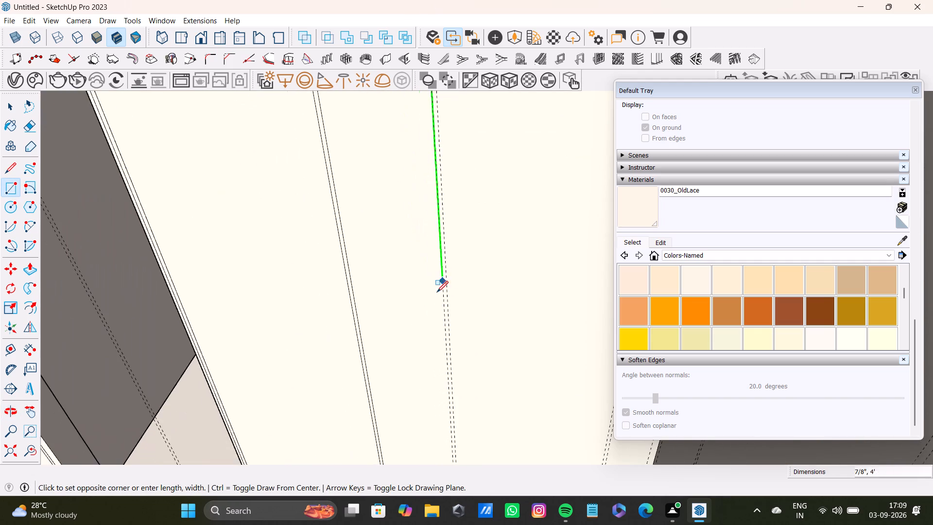
pyautogui.scroll(1, 437, 292)
pyautogui.keyDown('shift'); pyautogui.moveTo(442, 315); pyautogui.dragTo(428, 91, button='middle'); pyautogui.keyUp('shift')
pyautogui.scroll(4, 449, 313)
pyautogui.keyDown('shift'); pyautogui.moveTo(447, 368); pyautogui.dragTo(434, 128, button='middle'); pyautogui.keyUp('shift')
pyautogui.scroll(4, 435, 291)
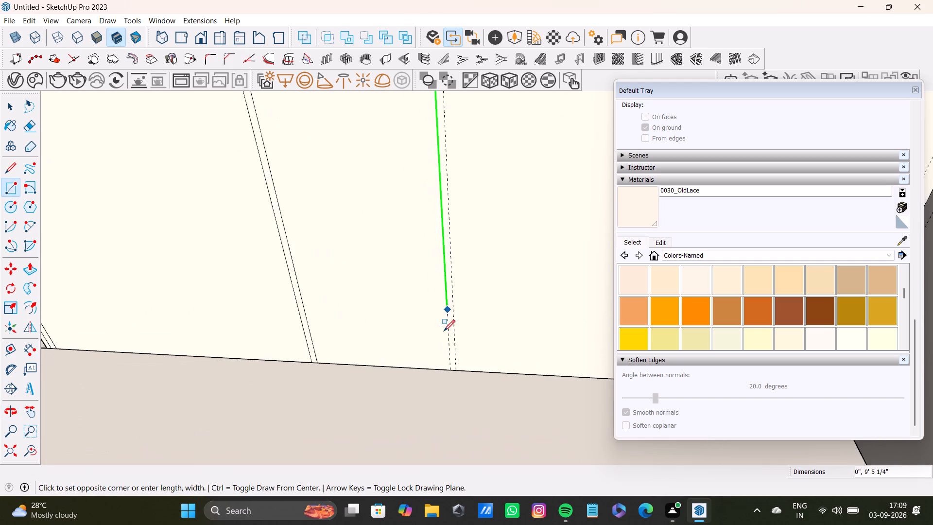
pyautogui.scroll(5, 444, 331)
pyautogui.scroll(11, 447, 371)
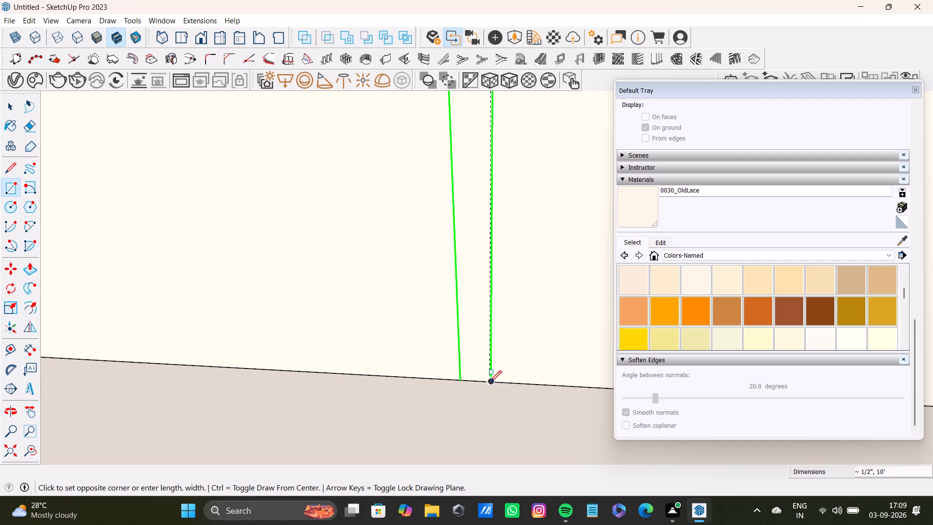
pyautogui.scroll(5, 491, 374)
pyautogui.moveTo(492, 370); pyautogui.dragTo(475, 376, button='middle')
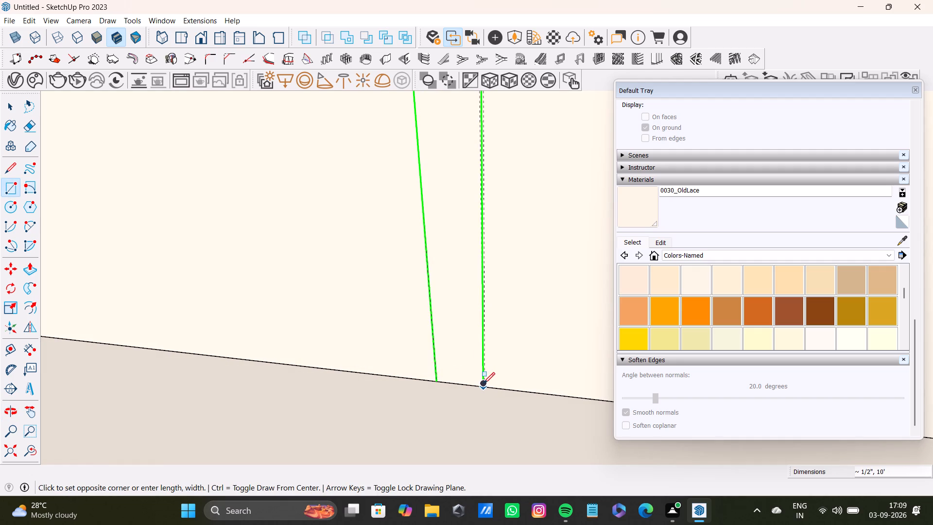
pyautogui.click(485, 385)
# Draw a 1/2" by 10' rectangle from wall top to floor between the third guide pair beyond the door-side strip.
pyautogui.scroll(-10, 446, 368)
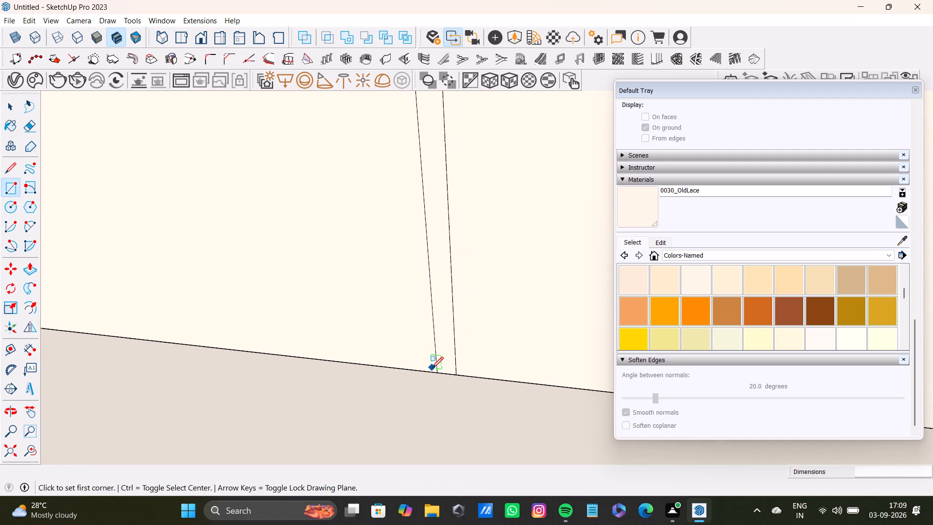
pyautogui.scroll(-10, 432, 368)
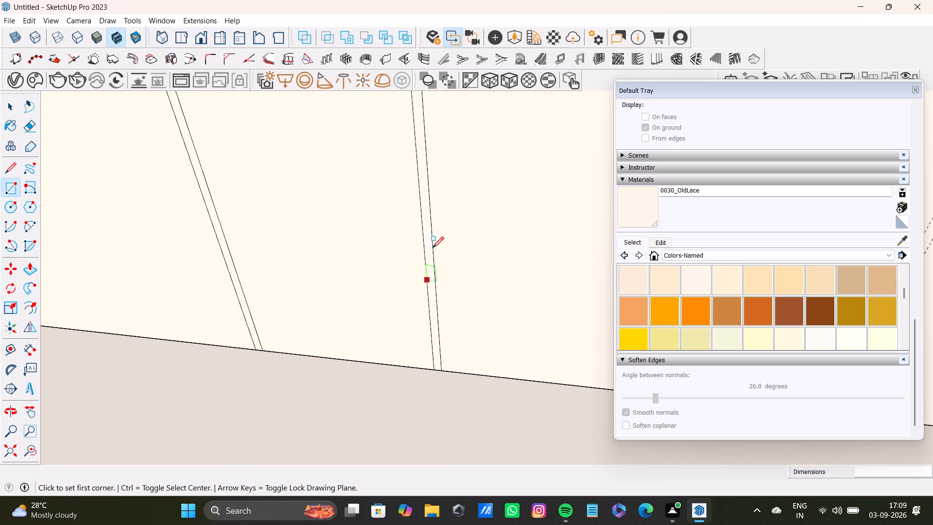
pyautogui.keyDown('shift'); pyautogui.moveTo(434, 249); pyautogui.dragTo(425, 466, button='middle'); pyautogui.keyUp('shift')
pyautogui.scroll(-14, 392, 344)
pyautogui.keyDown('shift'); pyautogui.moveTo(512, 255); pyautogui.dragTo(484, 430, button='middle'); pyautogui.keyUp('shift')
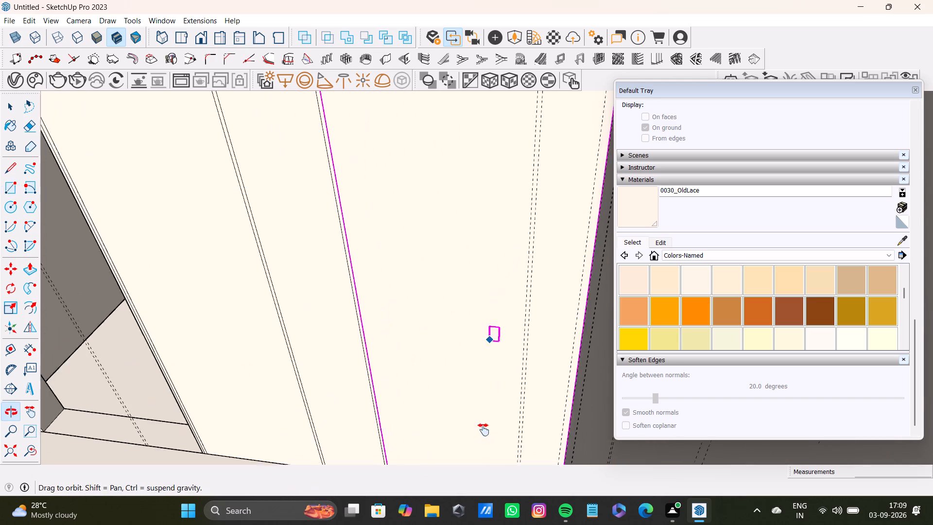
pyautogui.keyDown('shift'); pyautogui.moveTo(484, 430); pyautogui.dragTo(485, 446, button='middle'); pyautogui.keyUp('shift')
pyautogui.moveTo(526, 195); pyautogui.dragTo(505, 442, button='middle')
pyautogui.scroll(-5, 456, 277)
pyautogui.keyDown('shift'); pyautogui.moveTo(451, 206); pyautogui.dragTo(449, 215, button='middle'); pyautogui.keyUp('shift')
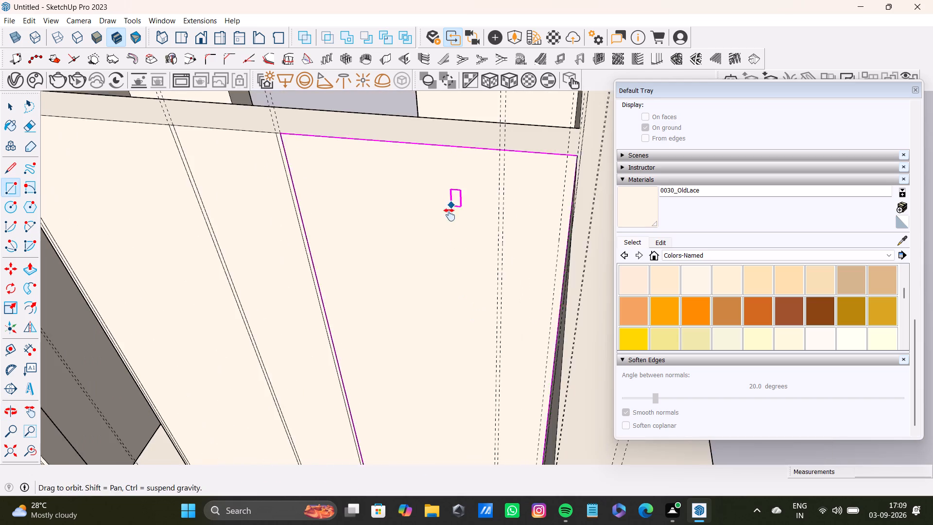
pyautogui.keyDown('shift'); pyautogui.moveTo(449, 215); pyautogui.dragTo(442, 276, button='middle'); pyautogui.keyUp('shift')
pyautogui.scroll(17, 509, 253)
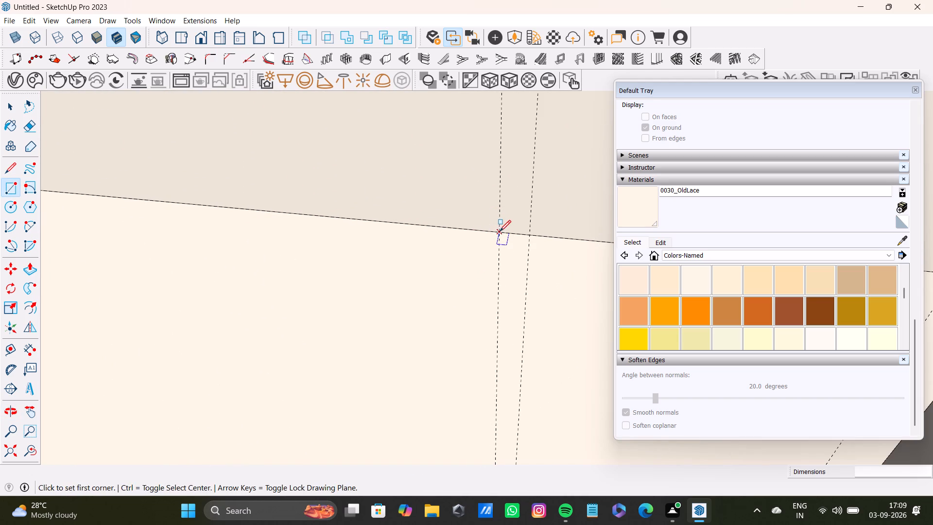
pyautogui.click(499, 233)
pyautogui.scroll(-3, 531, 331)
pyautogui.keyDown('shift'); pyautogui.moveTo(531, 343); pyautogui.dragTo(481, 63, button='middle'); pyautogui.keyUp('shift')
pyautogui.scroll(-3, 502, 228)
pyautogui.moveTo(483, 302); pyautogui.dragTo(490, 68, button='middle')
pyautogui.moveTo(496, 363); pyautogui.dragTo(485, 165, button='middle')
pyautogui.scroll(3, 478, 361)
pyautogui.keyDown('shift'); pyautogui.moveTo(479, 369); pyautogui.dragTo(486, 158, button='middle'); pyautogui.keyUp('shift')
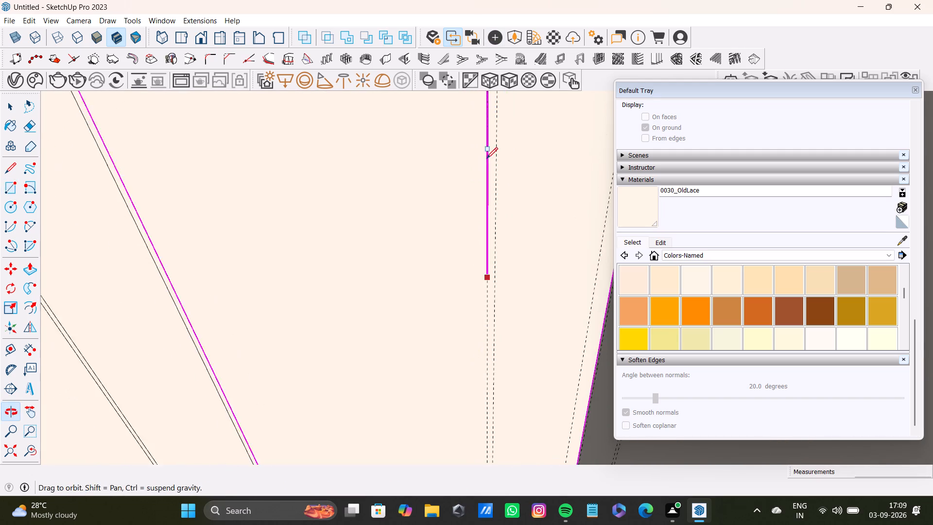
pyautogui.keyDown('shift'); pyautogui.moveTo(486, 158); pyautogui.dragTo(486, 175, button='middle'); pyautogui.keyUp('shift')
pyautogui.scroll(3, 492, 374)
pyautogui.keyDown('shift'); pyautogui.moveTo(494, 401); pyautogui.dragTo(484, 154, button='middle'); pyautogui.keyUp('shift')
pyautogui.scroll(3, 486, 280)
pyautogui.moveTo(479, 352); pyautogui.dragTo(477, 136, button='middle')
pyautogui.scroll(4, 472, 266)
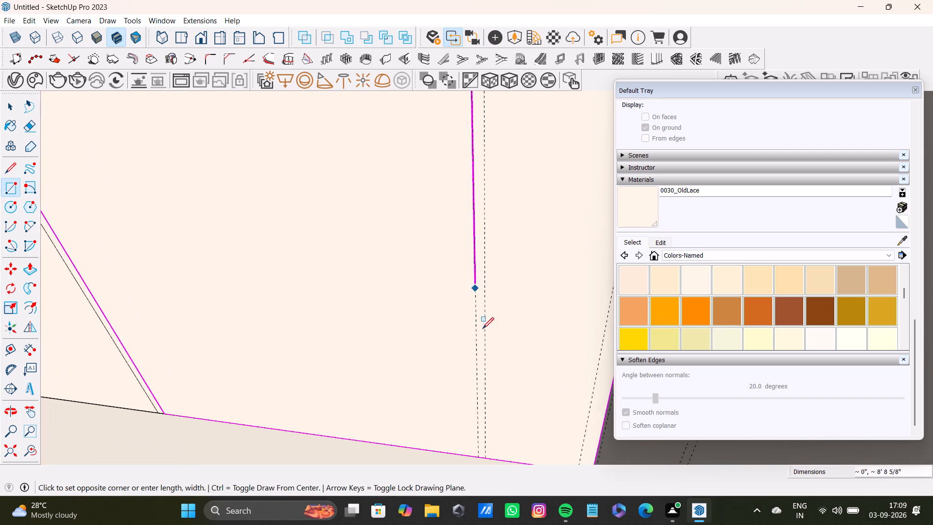
pyautogui.moveTo(484, 340); pyautogui.dragTo(463, 115, button='middle')
pyautogui.scroll(9, 457, 255)
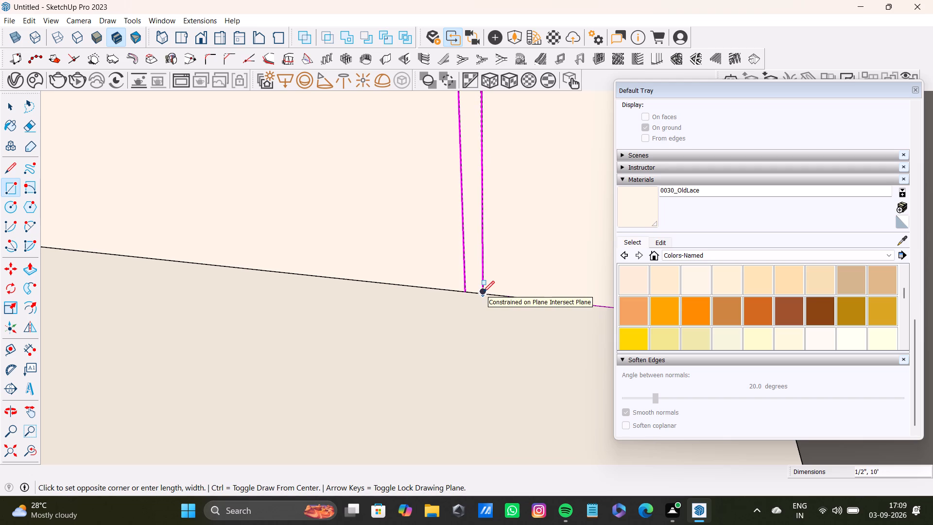
pyautogui.click(483, 292)
# On the adjoining window wall, draw a 1/2" by 10' rectangle from wall top to floor between the first guide pair out from the corner.
pyautogui.scroll(-14, 400, 239)
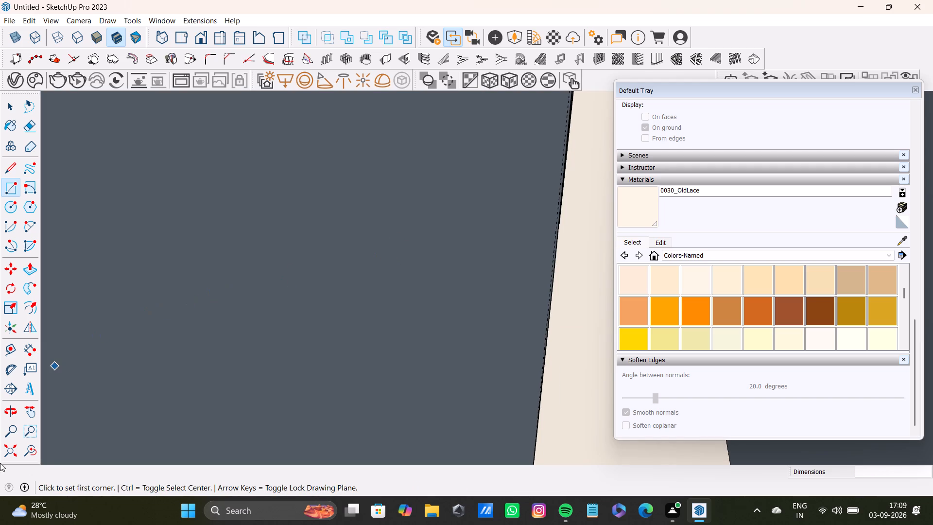
pyautogui.click(36, 451)
pyautogui.moveTo(332, 163); pyautogui.dragTo(354, 352, button='middle')
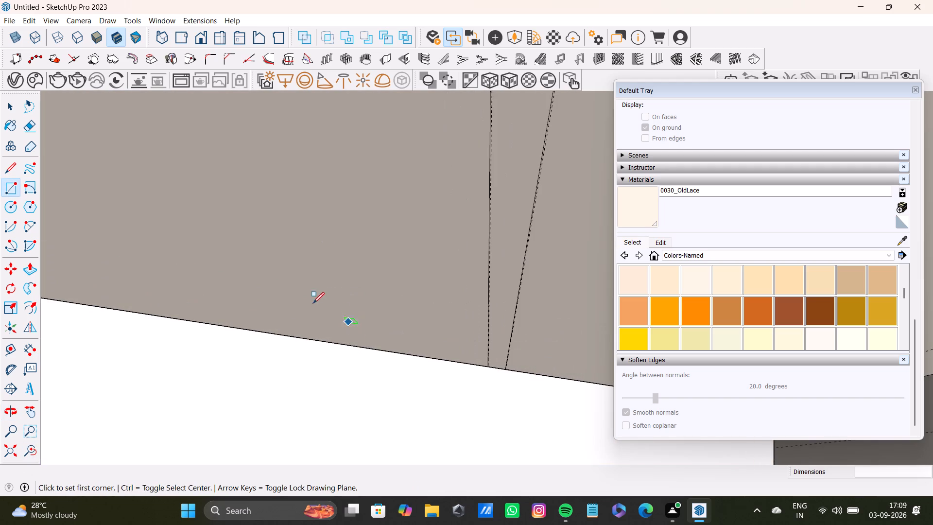
pyautogui.scroll(-17, 313, 221)
pyautogui.moveTo(313, 259); pyautogui.dragTo(439, 303, button='middle')
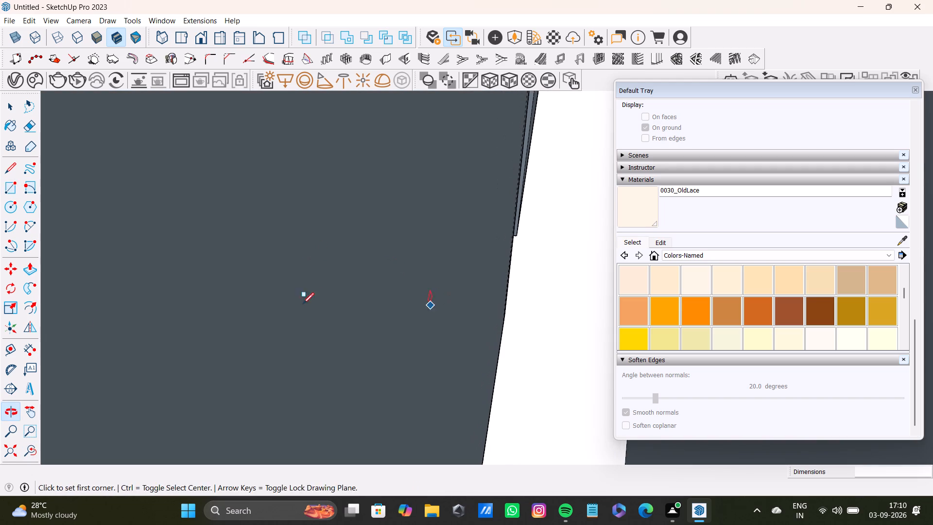
pyautogui.moveTo(14, 451); pyautogui.dragTo(17, 446)
pyautogui.moveTo(326, 268); pyautogui.dragTo(115, 335, button='middle')
pyautogui.scroll(13, 375, 237)
pyautogui.moveTo(505, 232); pyautogui.dragTo(293, 186, button='middle')
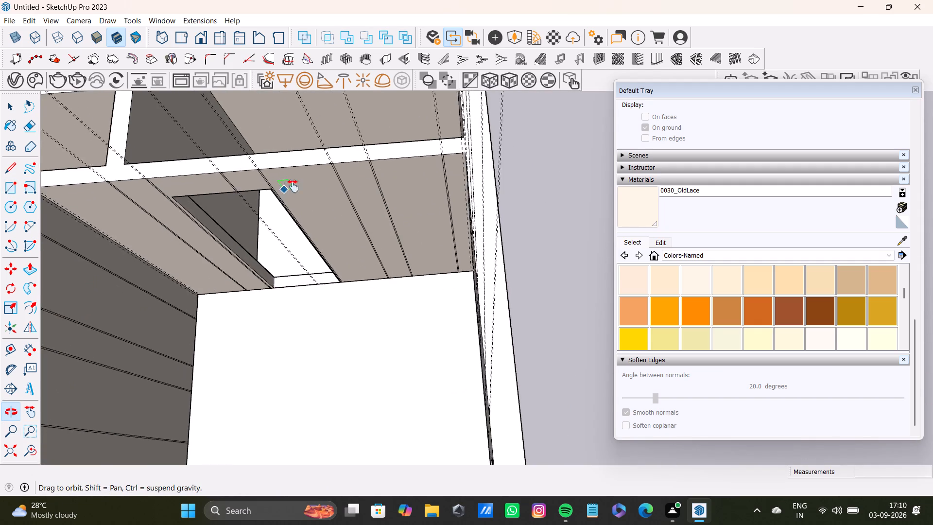
pyautogui.moveTo(293, 186); pyautogui.dragTo(441, 248, button='middle')
pyautogui.scroll(4, 486, 267)
pyautogui.scroll(-9, 486, 267)
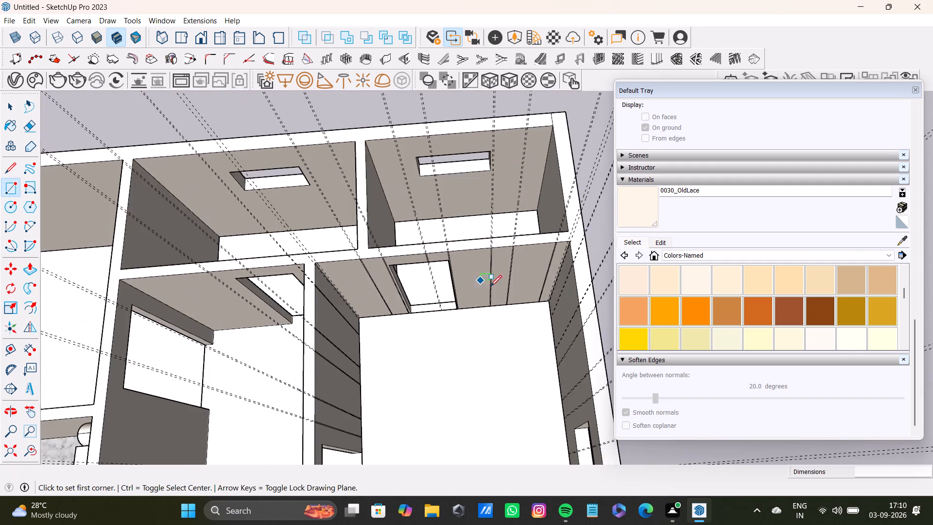
pyautogui.moveTo(504, 301); pyautogui.dragTo(488, 194, button='middle')
pyautogui.moveTo(451, 315); pyautogui.dragTo(651, 315, button='middle')
pyautogui.keyDown('shift'); pyautogui.moveTo(429, 261); pyautogui.dragTo(312, 295, button='middle'); pyautogui.keyUp('shift')
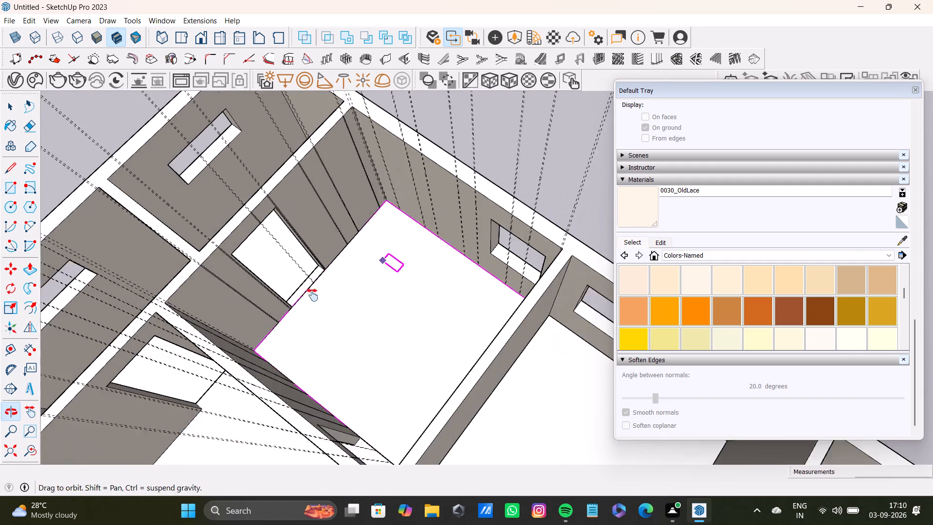
pyautogui.keyDown('shift'); pyautogui.moveTo(312, 295); pyautogui.dragTo(311, 297, button='middle'); pyautogui.keyUp('shift')
pyautogui.moveTo(318, 315); pyautogui.dragTo(426, 213, button='middle')
pyautogui.scroll(7, 283, 240)
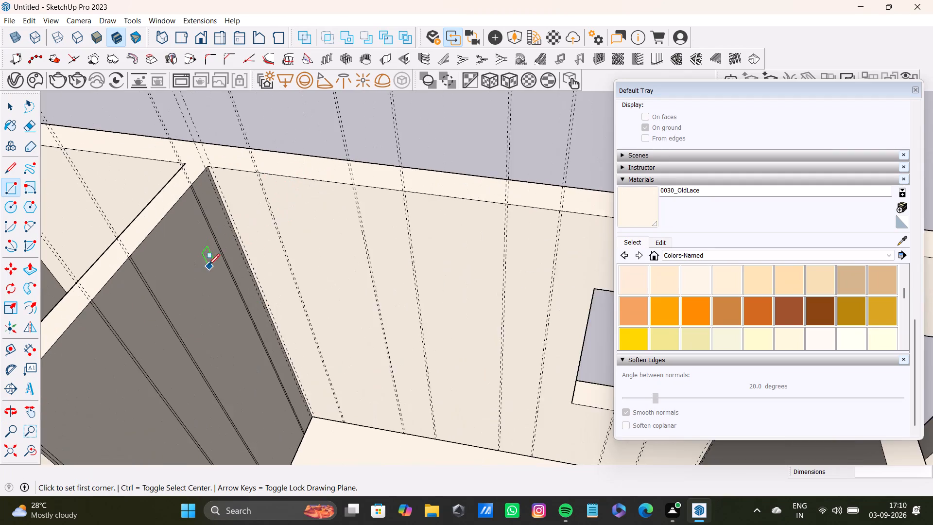
pyautogui.scroll(8, 208, 265)
pyautogui.scroll(7, 184, 125)
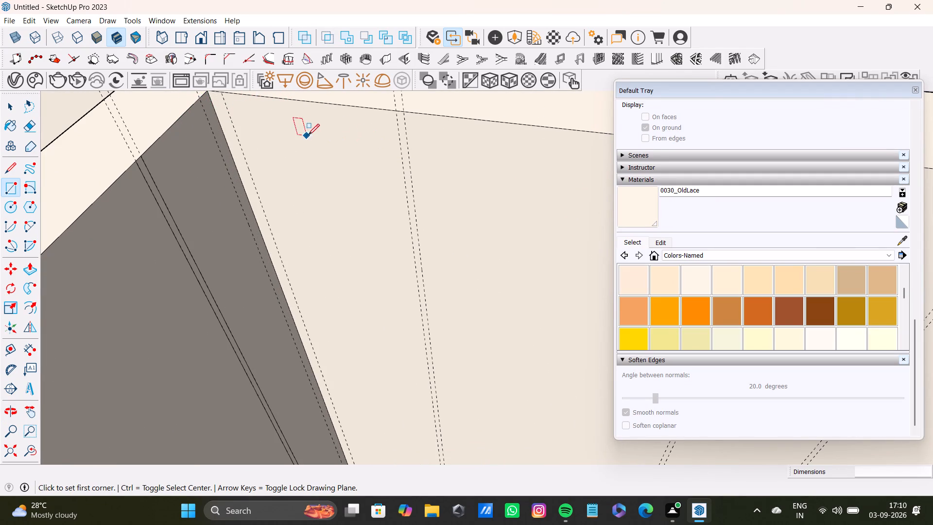
pyautogui.keyDown('shift'); pyautogui.moveTo(362, 124); pyautogui.dragTo(321, 131, button='middle'); pyautogui.keyUp('shift')
pyautogui.scroll(12, 340, 119)
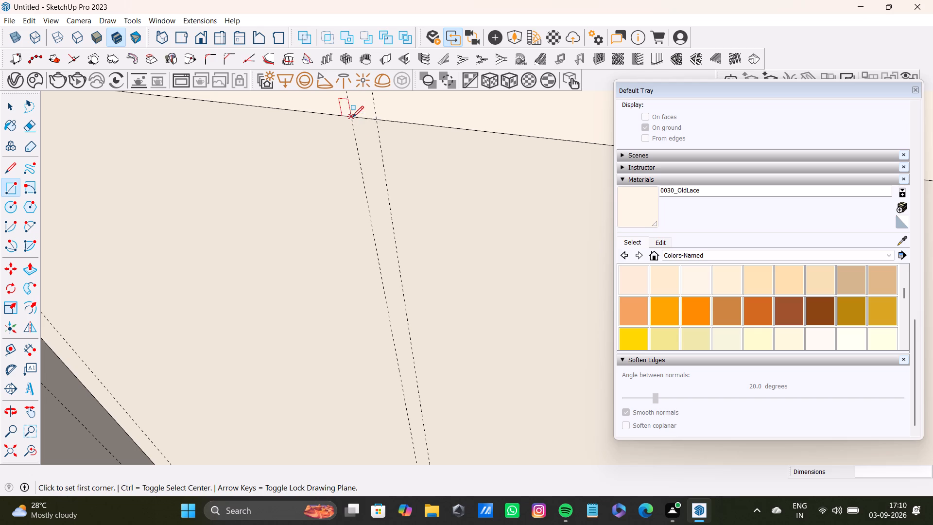
pyautogui.click(352, 117)
pyautogui.scroll(-7, 384, 185)
pyautogui.moveTo(376, 239); pyautogui.dragTo(331, 0, button='middle')
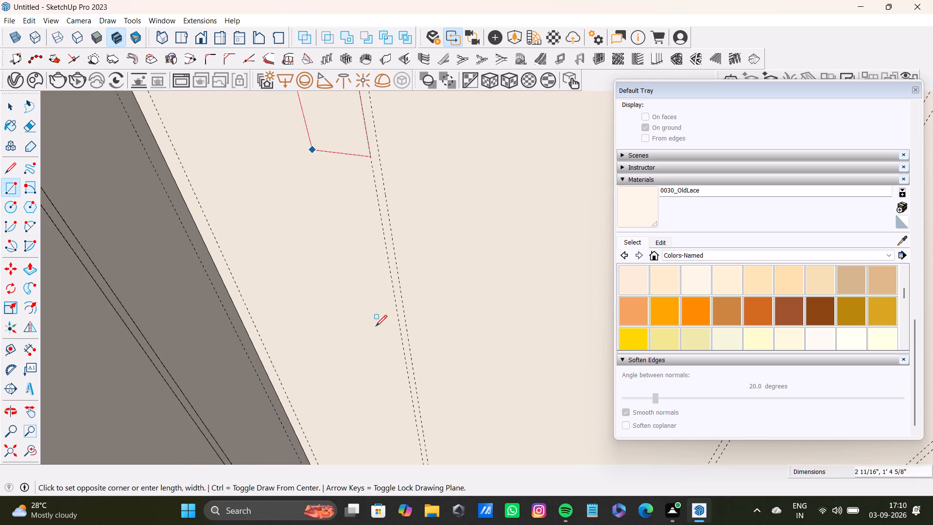
pyautogui.scroll(-6, 413, 406)
pyautogui.keyDown('shift'); pyautogui.moveTo(436, 437); pyautogui.dragTo(432, 191, button='middle'); pyautogui.keyUp('shift')
pyautogui.scroll(3, 433, 341)
pyautogui.moveTo(445, 362); pyautogui.dragTo(445, 225, button='middle')
pyautogui.scroll(2, 433, 377)
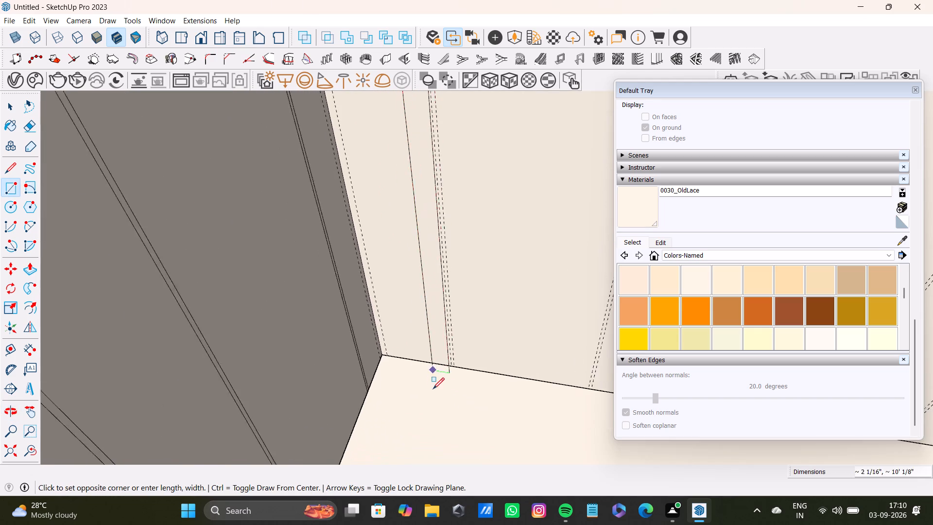
pyautogui.scroll(20, 433, 389)
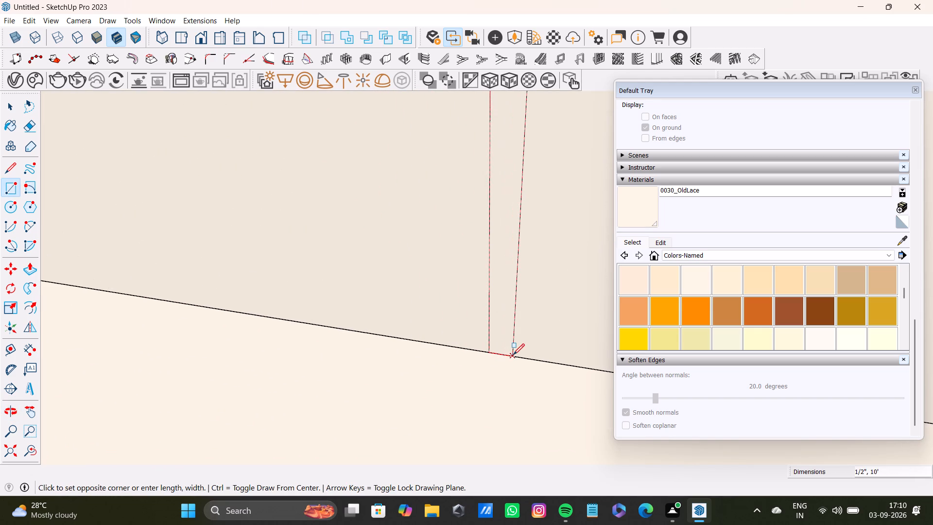
pyautogui.click(514, 355)
# Draw a 1/2" by 10' rectangle from wall top to floor between the second guide pair from the corner on the window wall.
pyautogui.scroll(-16, 477, 336)
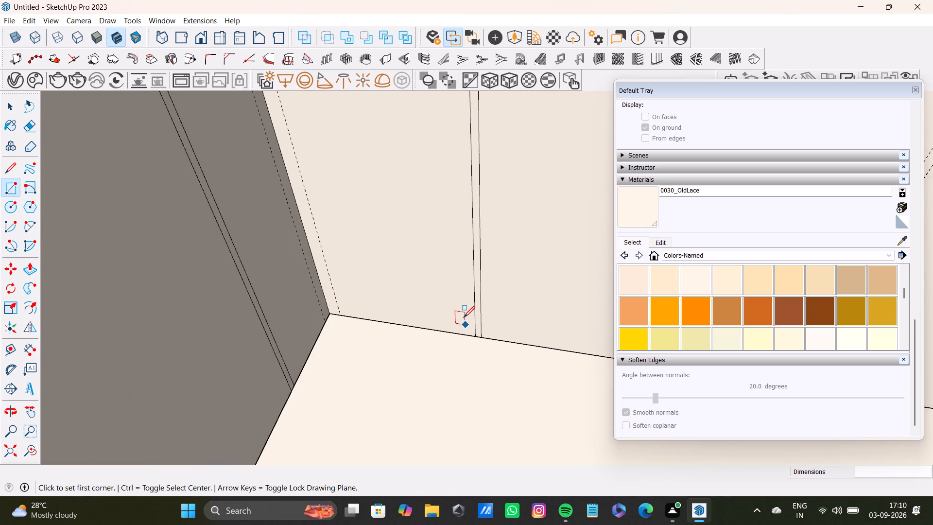
pyautogui.scroll(-14, 464, 317)
pyautogui.keyDown('shift'); pyautogui.moveTo(488, 213); pyautogui.dragTo(366, 488, button='middle'); pyautogui.keyUp('shift')
pyautogui.scroll(7, 382, 346)
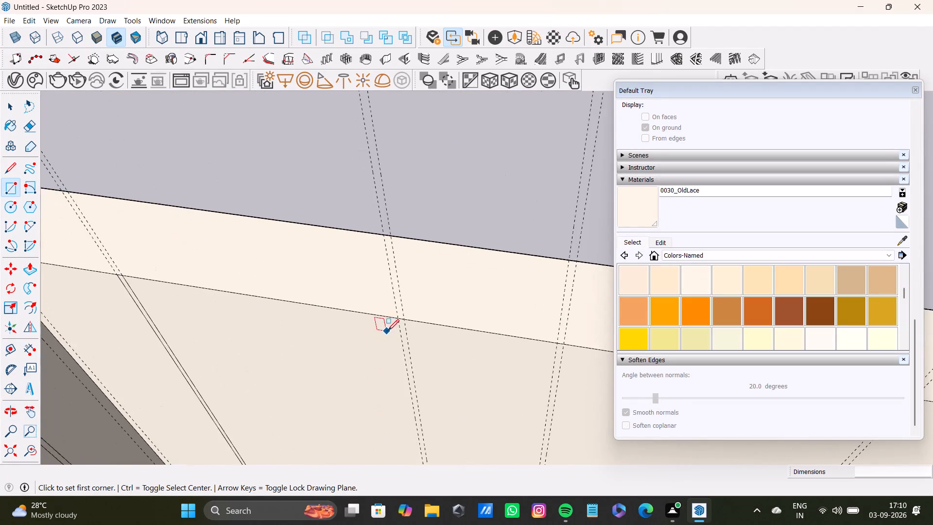
pyautogui.scroll(20, 388, 331)
pyautogui.scroll(6, 388, 331)
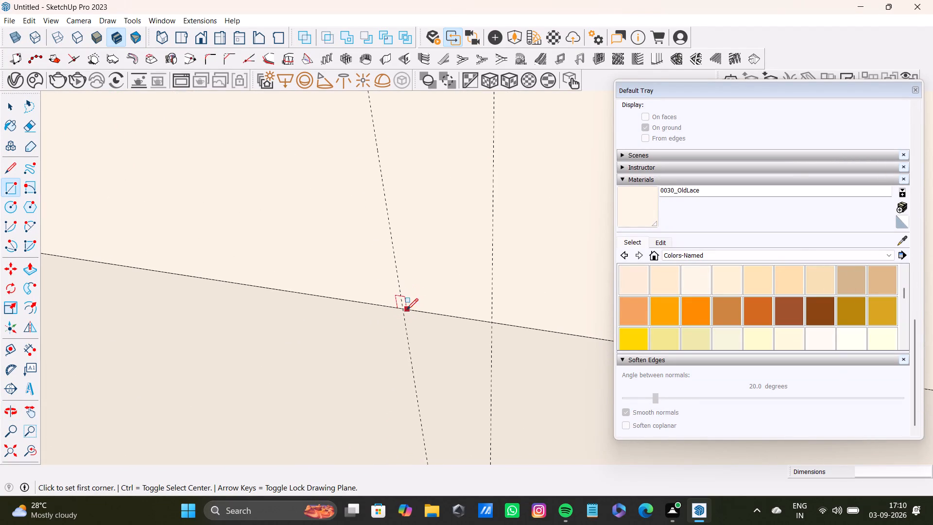
pyautogui.click(400, 309)
pyautogui.scroll(-9, 483, 365)
pyautogui.keyDown('shift'); pyautogui.moveTo(487, 393); pyautogui.dragTo(477, 203, button='middle'); pyautogui.keyUp('shift')
pyautogui.scroll(-18, 484, 315)
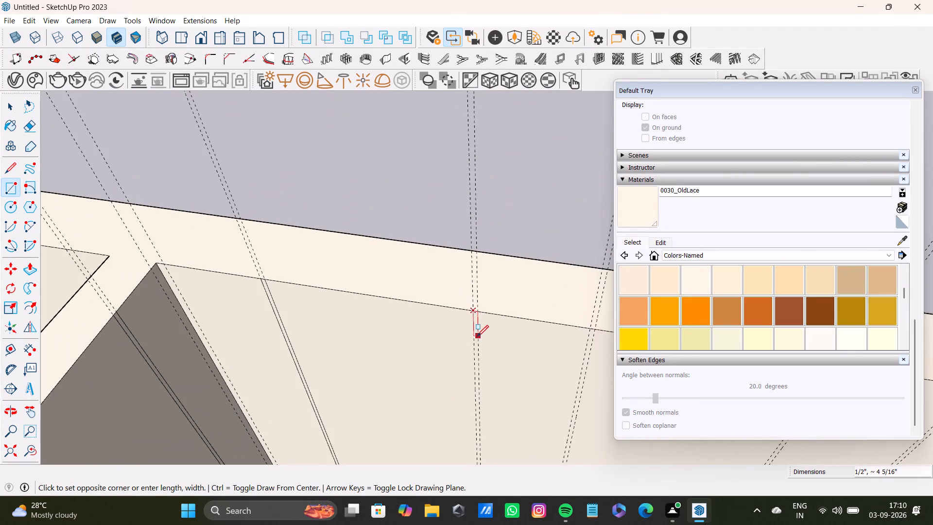
pyautogui.scroll(-20, 477, 336)
pyautogui.scroll(-4, 477, 336)
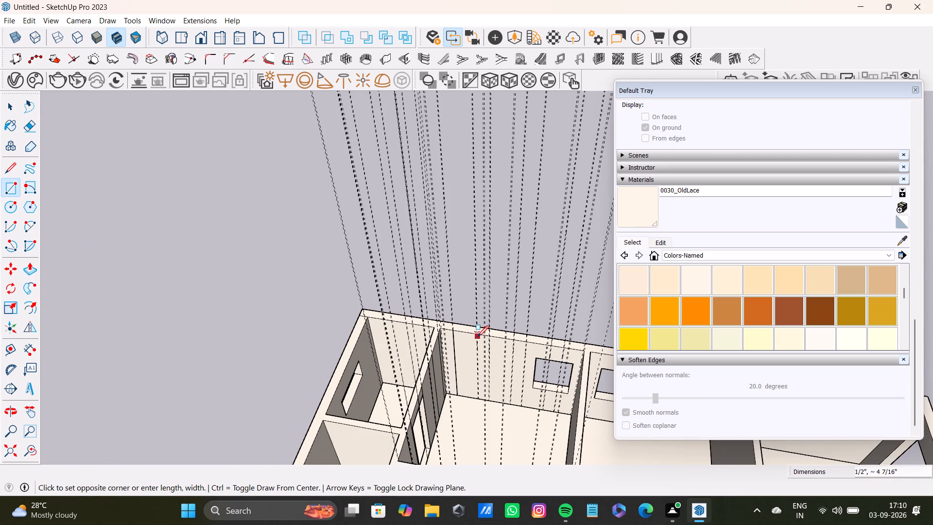
pyautogui.keyDown('shift'); pyautogui.moveTo(477, 337); pyautogui.dragTo(466, 287, button='middle'); pyautogui.keyUp('shift')
pyautogui.scroll(20, 476, 311)
pyautogui.keyDown('shift'); pyautogui.moveTo(457, 396); pyautogui.dragTo(441, 245, button='middle'); pyautogui.keyUp('shift')
pyautogui.scroll(17, 437, 299)
pyautogui.keyDown('shift'); pyautogui.moveTo(469, 455); pyautogui.dragTo(460, 317, button='middle'); pyautogui.keyUp('shift')
pyautogui.scroll(4, 458, 315)
pyautogui.click(471, 420)
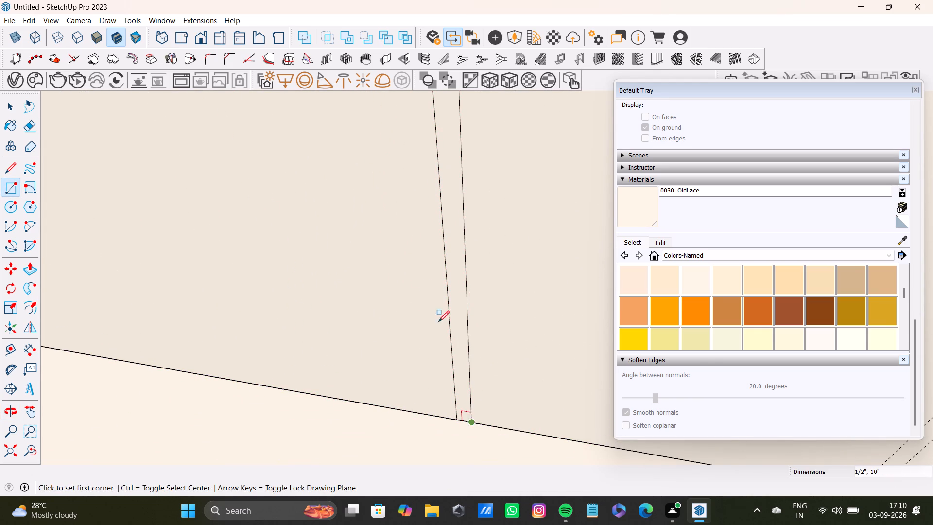
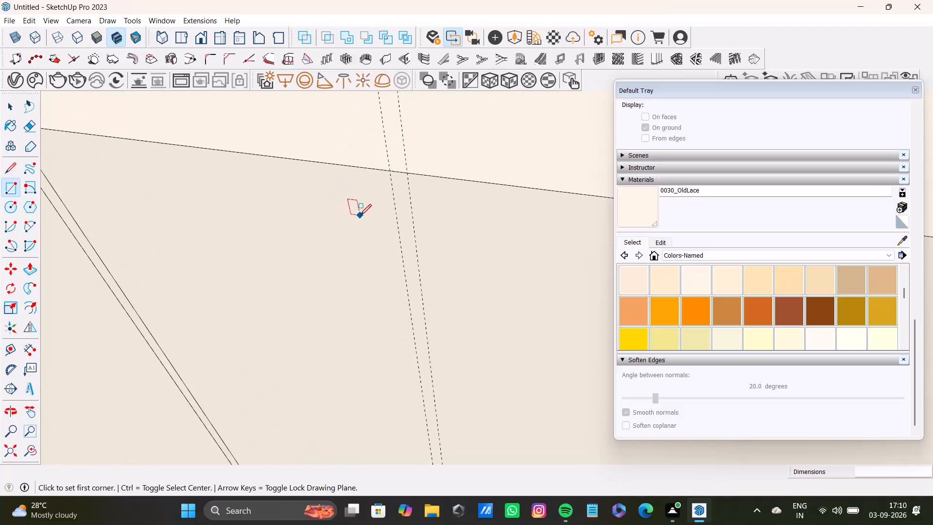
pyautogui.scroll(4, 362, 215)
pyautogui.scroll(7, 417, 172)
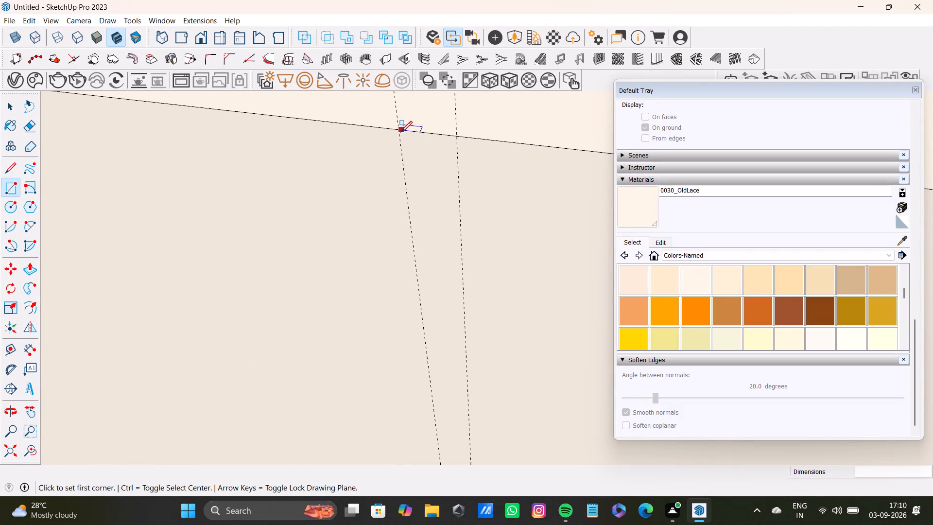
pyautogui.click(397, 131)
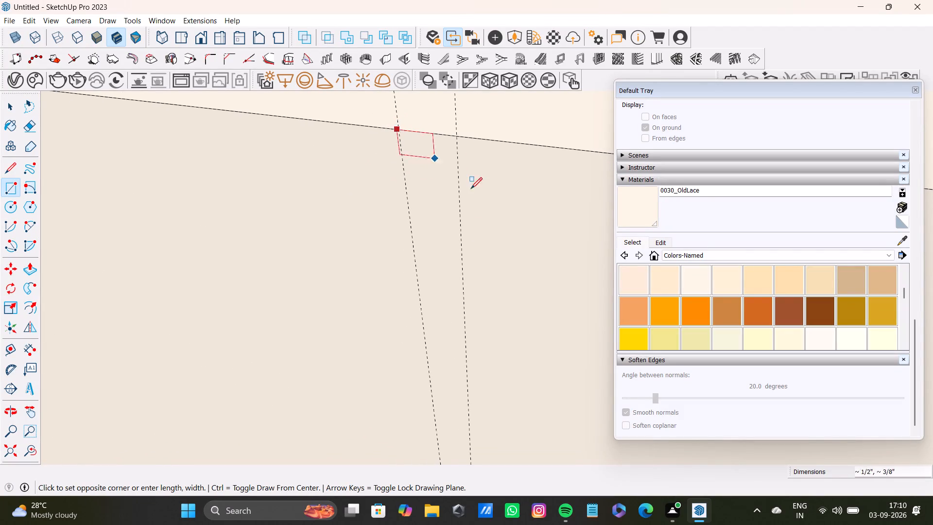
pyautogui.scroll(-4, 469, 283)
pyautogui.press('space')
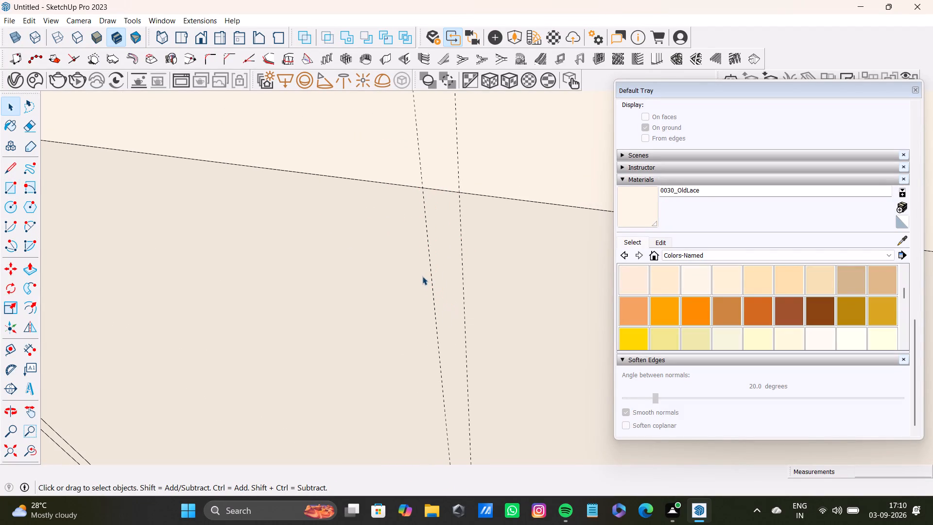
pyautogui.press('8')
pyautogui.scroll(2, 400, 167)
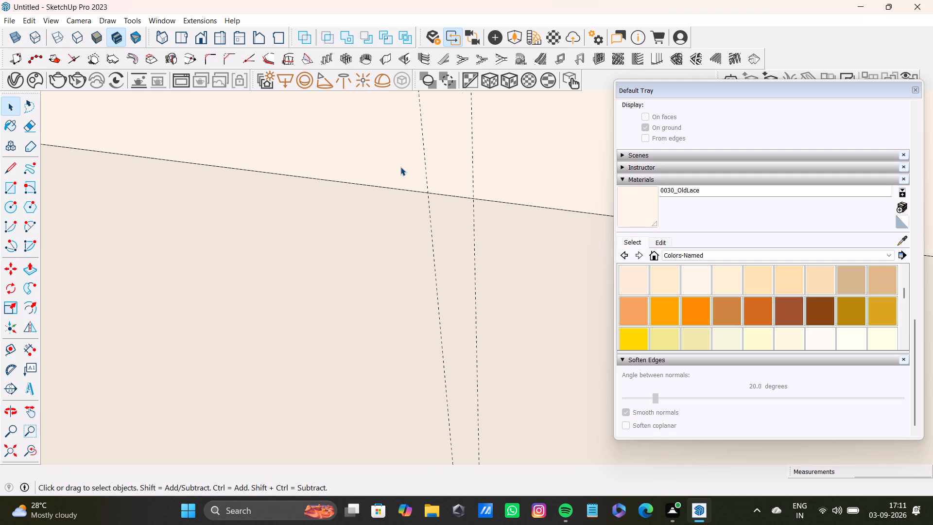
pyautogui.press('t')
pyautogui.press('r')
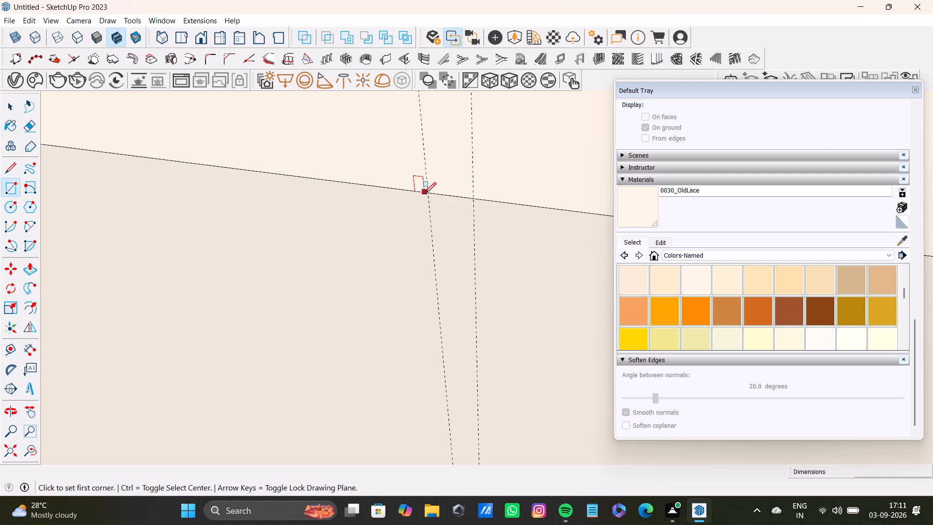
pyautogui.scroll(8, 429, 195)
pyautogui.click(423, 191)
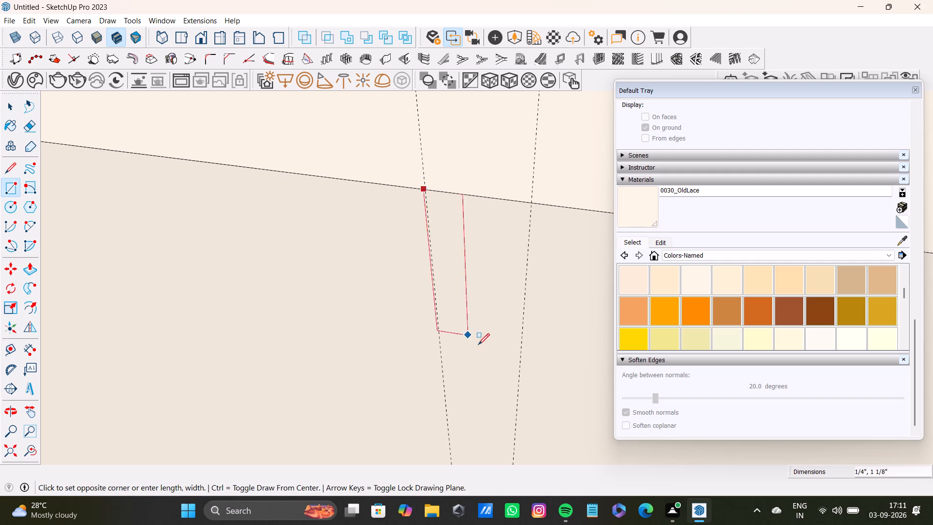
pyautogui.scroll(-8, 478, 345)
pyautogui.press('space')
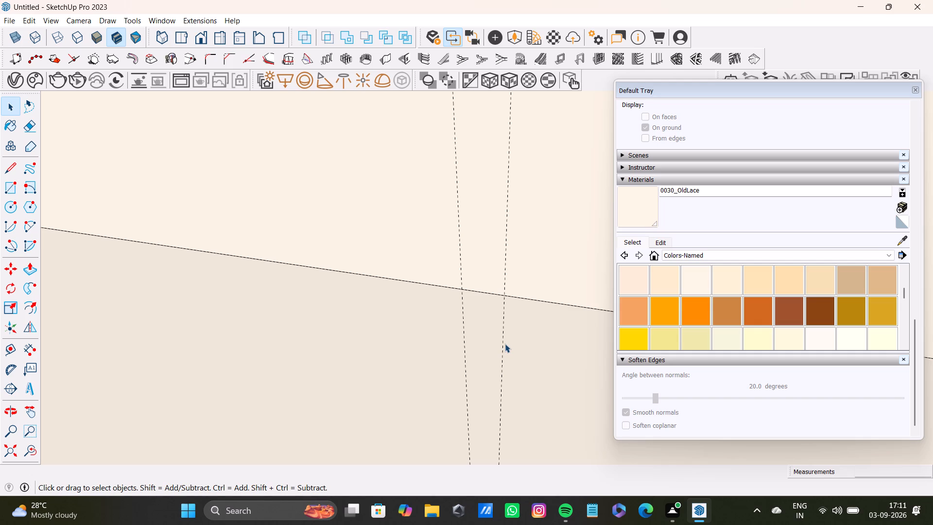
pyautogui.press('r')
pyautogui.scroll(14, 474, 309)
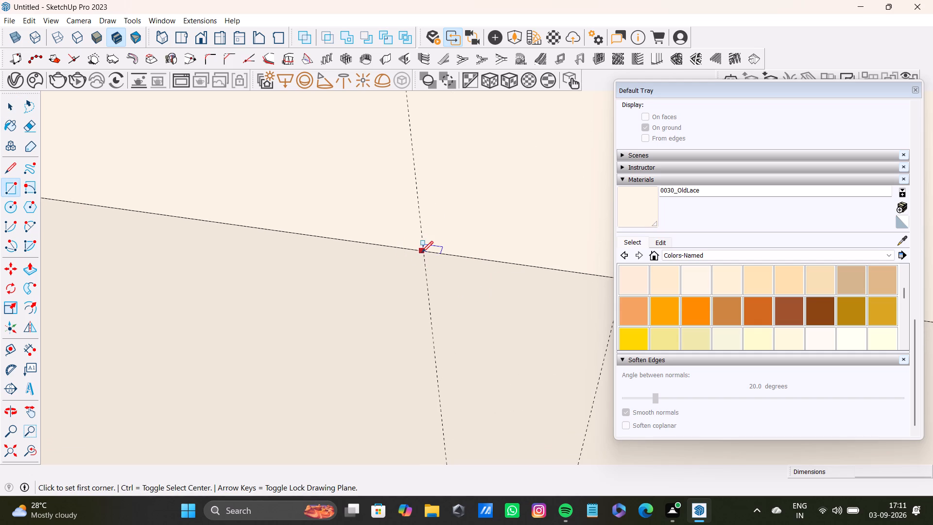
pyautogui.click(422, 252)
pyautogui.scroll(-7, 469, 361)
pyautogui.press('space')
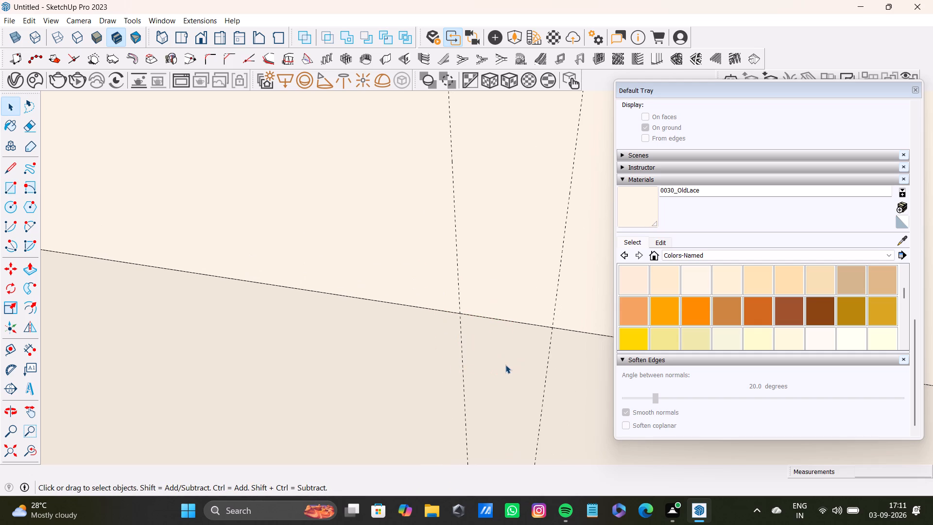
# Draw a 1/2" by 10' rectangle from wall top to floor between the third guide pair from the corner on the window wall.
pyautogui.press('r')
pyautogui.scroll(13, 460, 319)
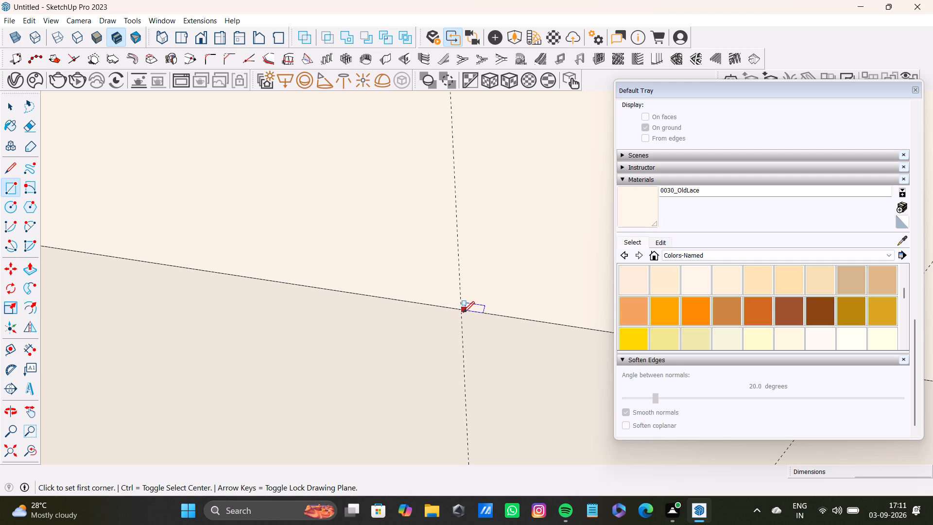
pyautogui.click(462, 313)
pyautogui.scroll(-5, 542, 384)
pyautogui.moveTo(560, 404); pyautogui.dragTo(446, 75, button='middle')
pyautogui.scroll(-5, 484, 243)
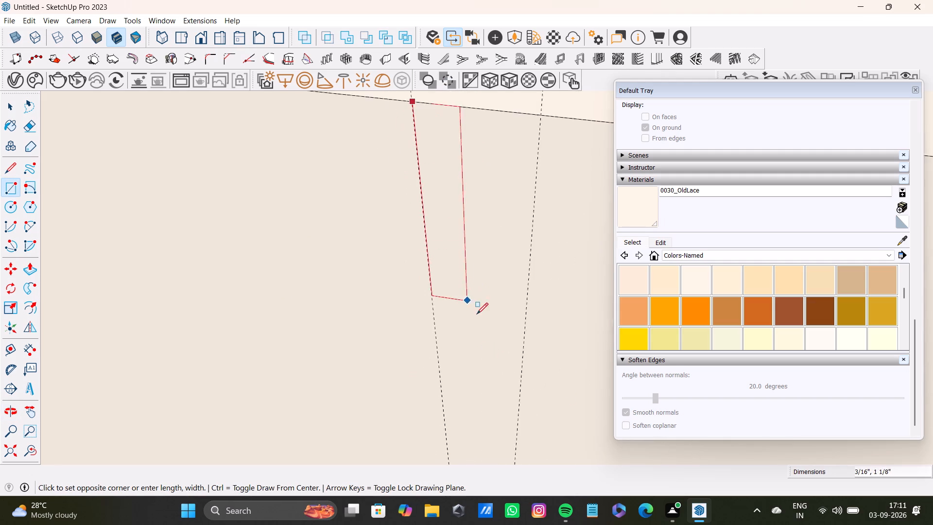
pyautogui.scroll(-5, 477, 314)
pyautogui.moveTo(497, 385); pyautogui.dragTo(478, 198, button='middle')
pyautogui.scroll(-3, 489, 312)
pyautogui.moveTo(489, 336); pyautogui.dragTo(476, 149, button='middle')
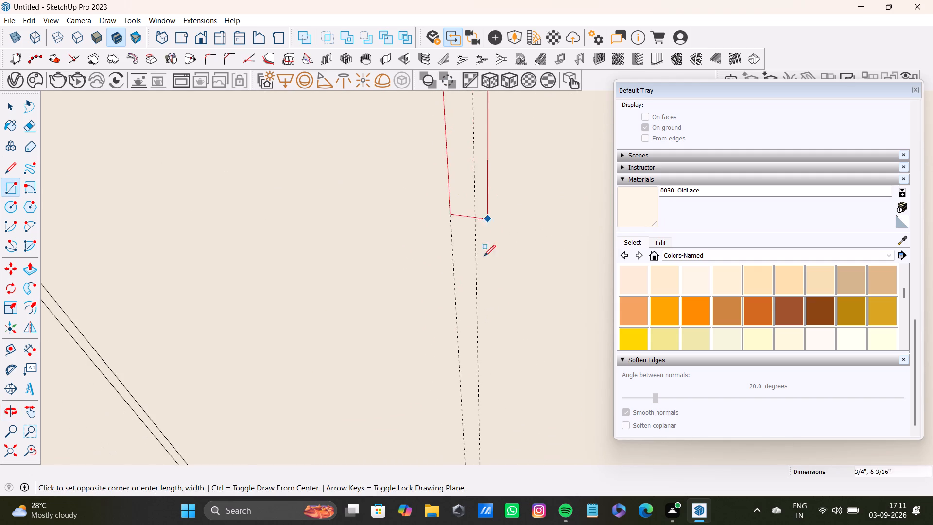
pyautogui.scroll(-9, 479, 275)
pyautogui.moveTo(485, 366); pyautogui.dragTo(466, 180, button='middle')
pyautogui.scroll(3, 439, 327)
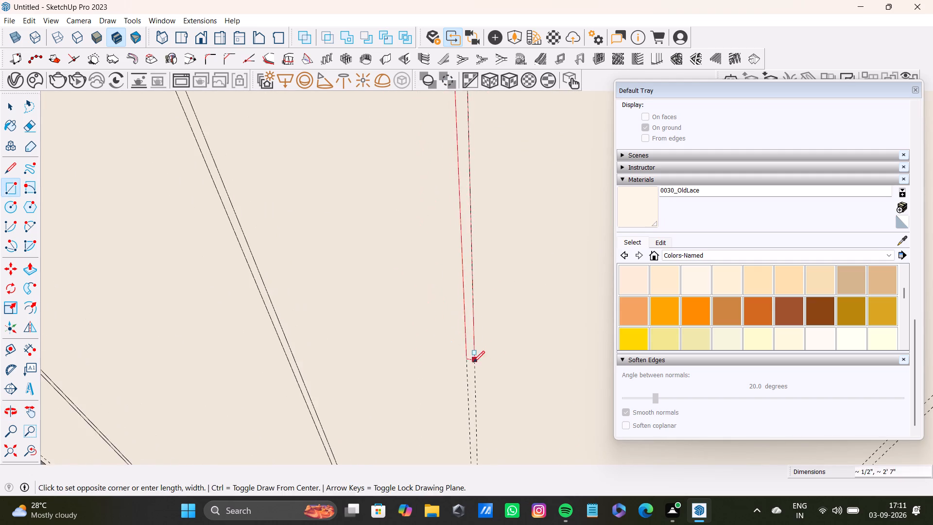
pyautogui.keyDown('shift'); pyautogui.moveTo(473, 362); pyautogui.dragTo(474, 152, button='middle'); pyautogui.keyUp('shift')
pyautogui.scroll(3, 476, 304)
pyautogui.moveTo(476, 321); pyautogui.dragTo(503, 109, button='middle')
pyautogui.scroll(-1, 499, 336)
pyautogui.keyDown('shift'); pyautogui.moveTo(498, 350); pyautogui.dragTo(498, 348, button='middle'); pyautogui.keyUp('shift')
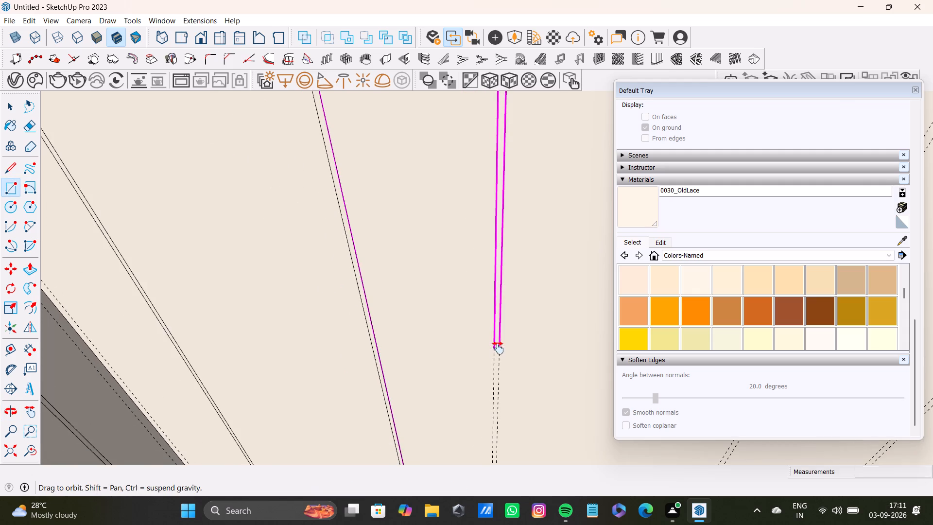
pyautogui.keyDown('shift'); pyautogui.moveTo(498, 348); pyautogui.dragTo(502, 161, button='middle'); pyautogui.keyUp('shift')
pyautogui.scroll(-2, 502, 335)
pyautogui.scroll(1, 501, 354)
pyautogui.keyDown('shift'); pyautogui.moveTo(501, 354); pyautogui.dragTo(500, 266, button='middle'); pyautogui.keyUp('shift')
pyautogui.scroll(6, 497, 317)
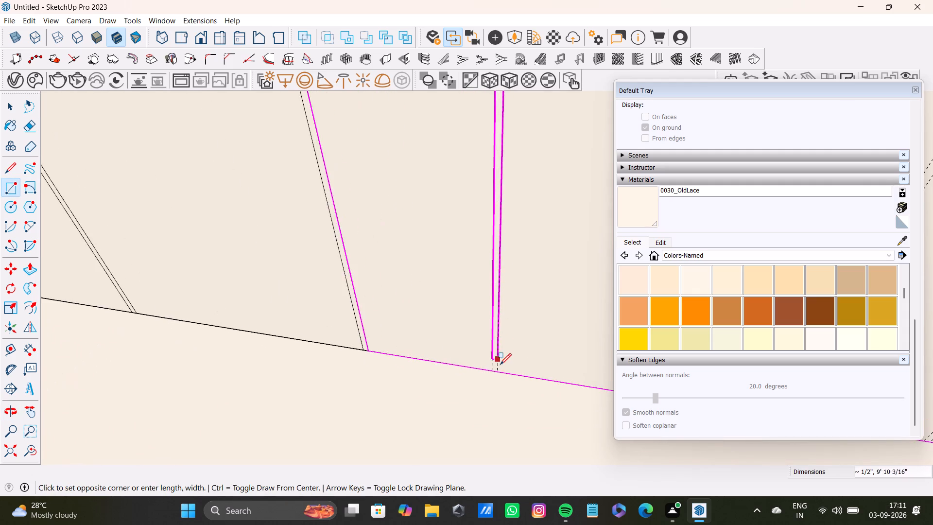
pyautogui.scroll(15, 500, 365)
pyautogui.click(494, 377)
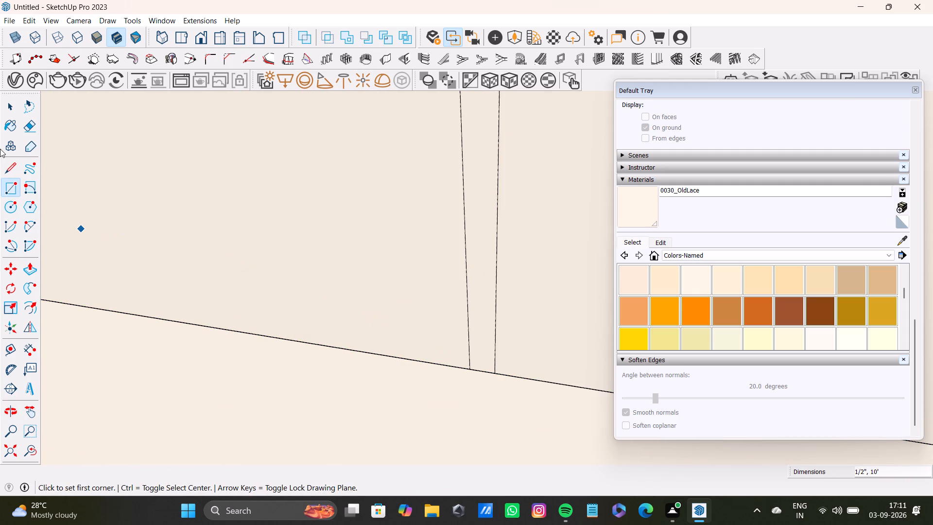
pyautogui.press('space')
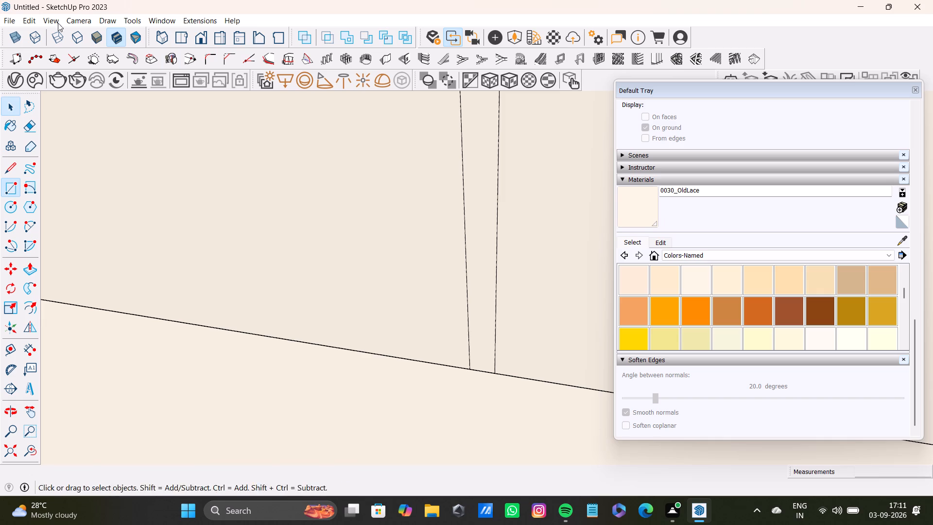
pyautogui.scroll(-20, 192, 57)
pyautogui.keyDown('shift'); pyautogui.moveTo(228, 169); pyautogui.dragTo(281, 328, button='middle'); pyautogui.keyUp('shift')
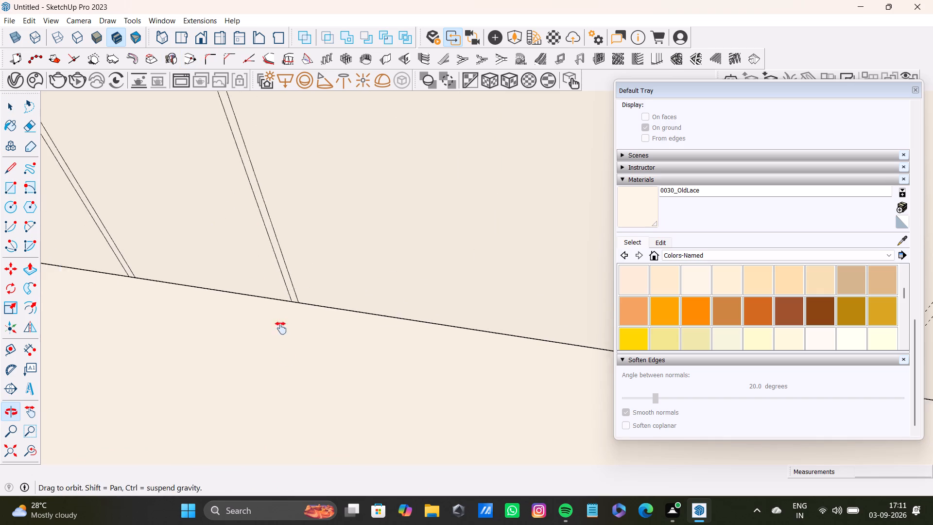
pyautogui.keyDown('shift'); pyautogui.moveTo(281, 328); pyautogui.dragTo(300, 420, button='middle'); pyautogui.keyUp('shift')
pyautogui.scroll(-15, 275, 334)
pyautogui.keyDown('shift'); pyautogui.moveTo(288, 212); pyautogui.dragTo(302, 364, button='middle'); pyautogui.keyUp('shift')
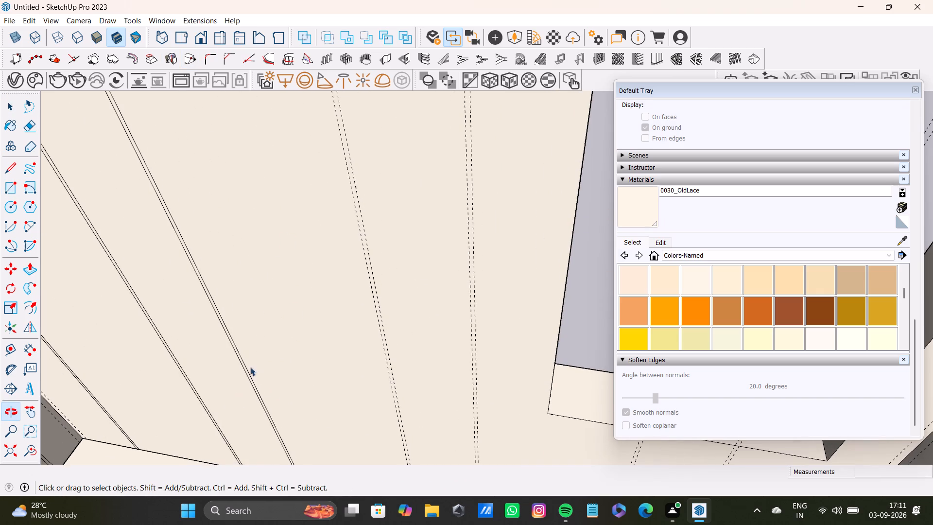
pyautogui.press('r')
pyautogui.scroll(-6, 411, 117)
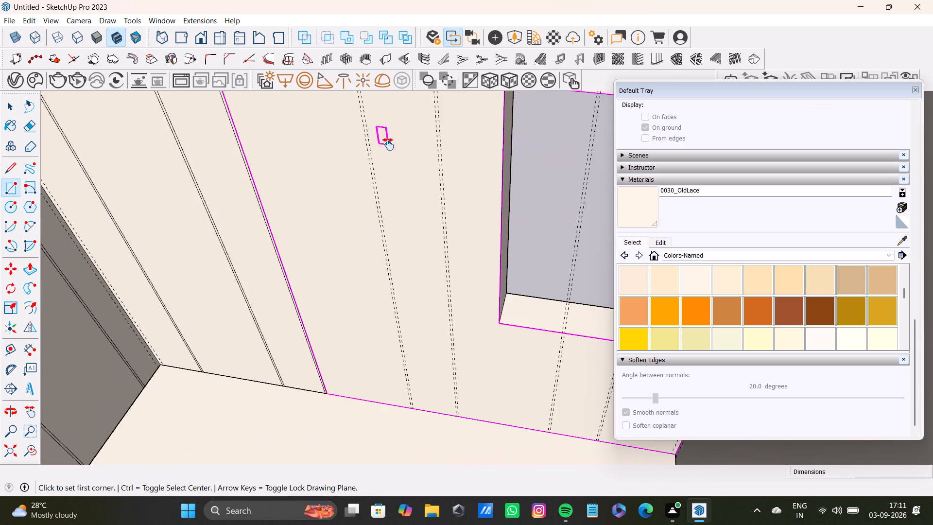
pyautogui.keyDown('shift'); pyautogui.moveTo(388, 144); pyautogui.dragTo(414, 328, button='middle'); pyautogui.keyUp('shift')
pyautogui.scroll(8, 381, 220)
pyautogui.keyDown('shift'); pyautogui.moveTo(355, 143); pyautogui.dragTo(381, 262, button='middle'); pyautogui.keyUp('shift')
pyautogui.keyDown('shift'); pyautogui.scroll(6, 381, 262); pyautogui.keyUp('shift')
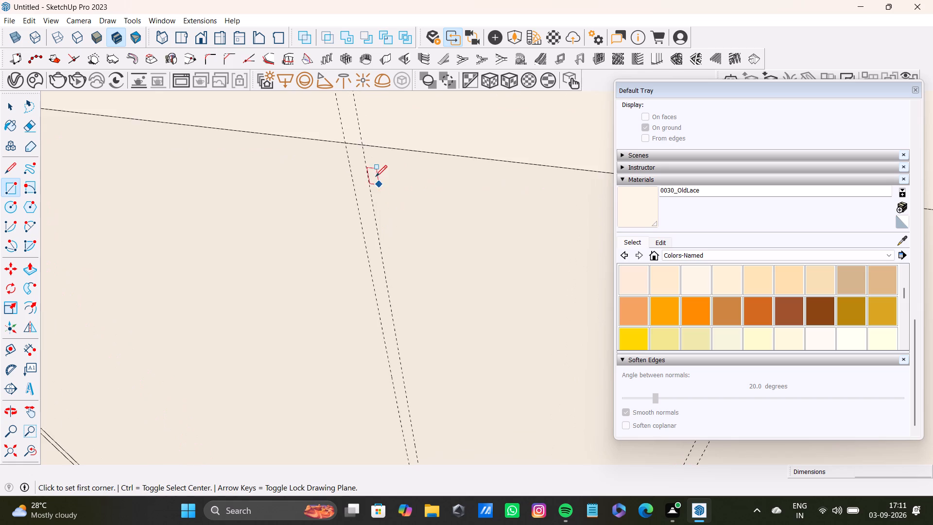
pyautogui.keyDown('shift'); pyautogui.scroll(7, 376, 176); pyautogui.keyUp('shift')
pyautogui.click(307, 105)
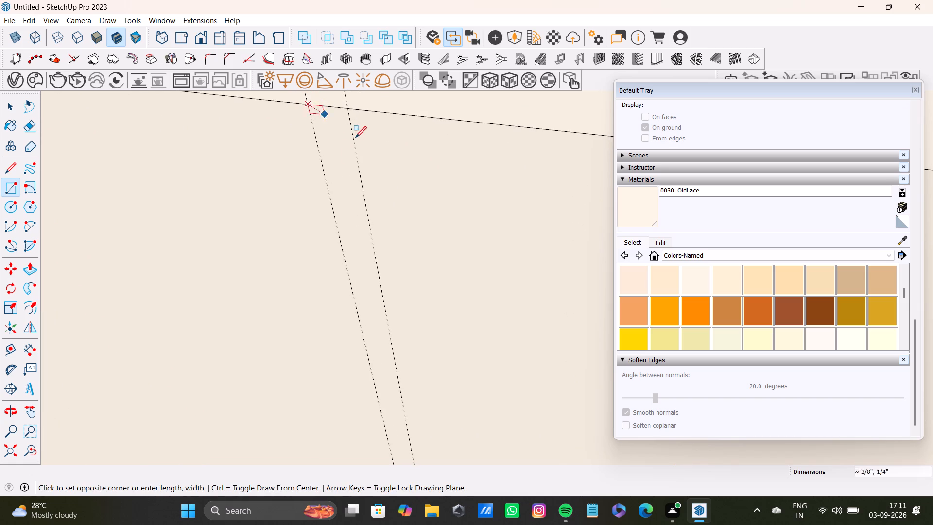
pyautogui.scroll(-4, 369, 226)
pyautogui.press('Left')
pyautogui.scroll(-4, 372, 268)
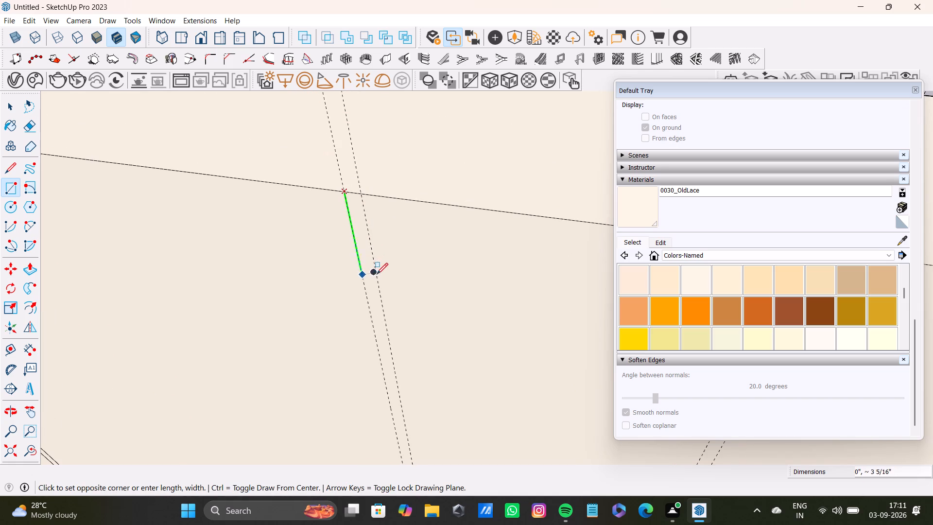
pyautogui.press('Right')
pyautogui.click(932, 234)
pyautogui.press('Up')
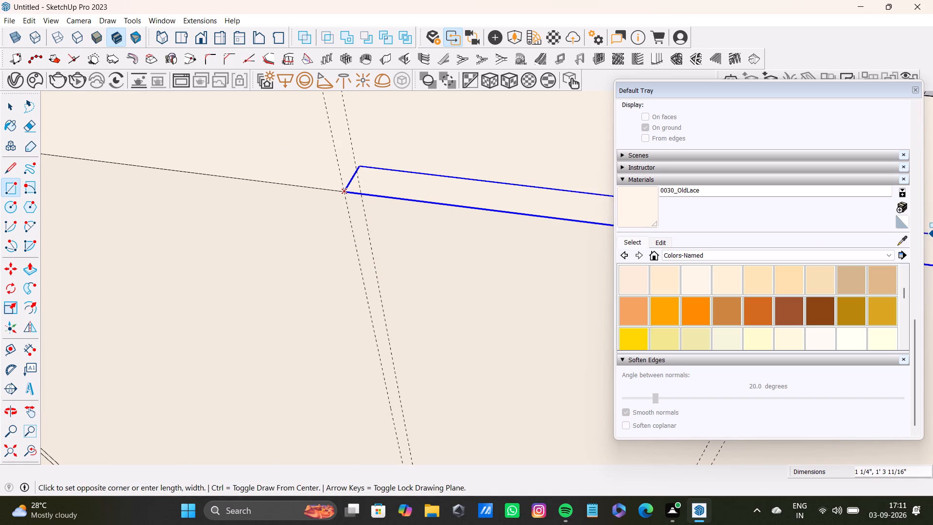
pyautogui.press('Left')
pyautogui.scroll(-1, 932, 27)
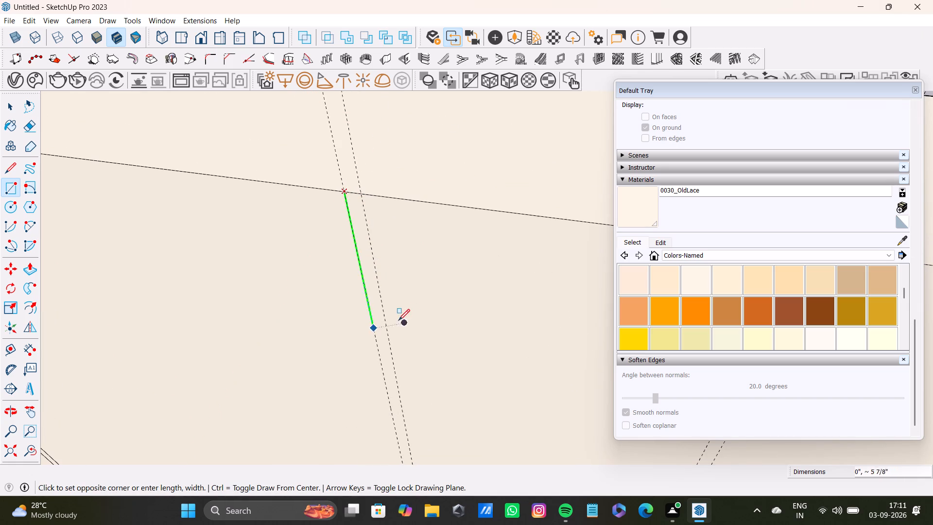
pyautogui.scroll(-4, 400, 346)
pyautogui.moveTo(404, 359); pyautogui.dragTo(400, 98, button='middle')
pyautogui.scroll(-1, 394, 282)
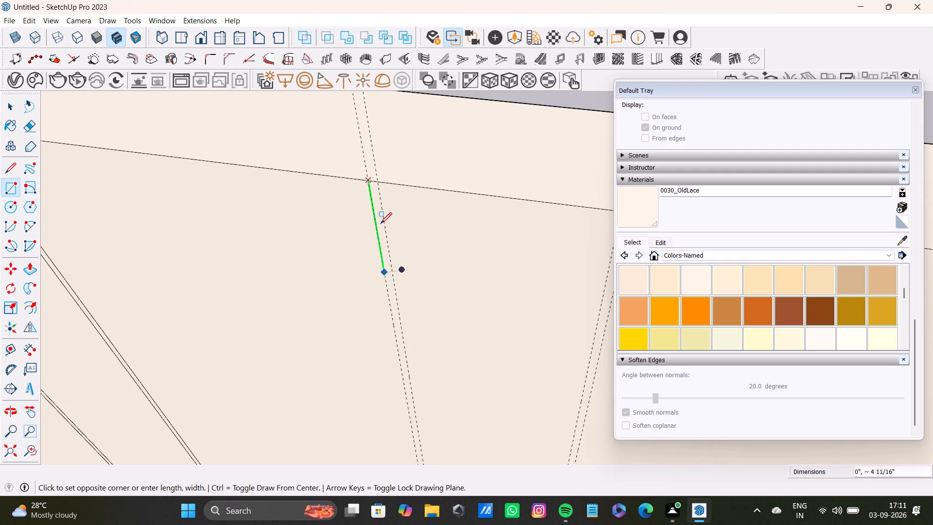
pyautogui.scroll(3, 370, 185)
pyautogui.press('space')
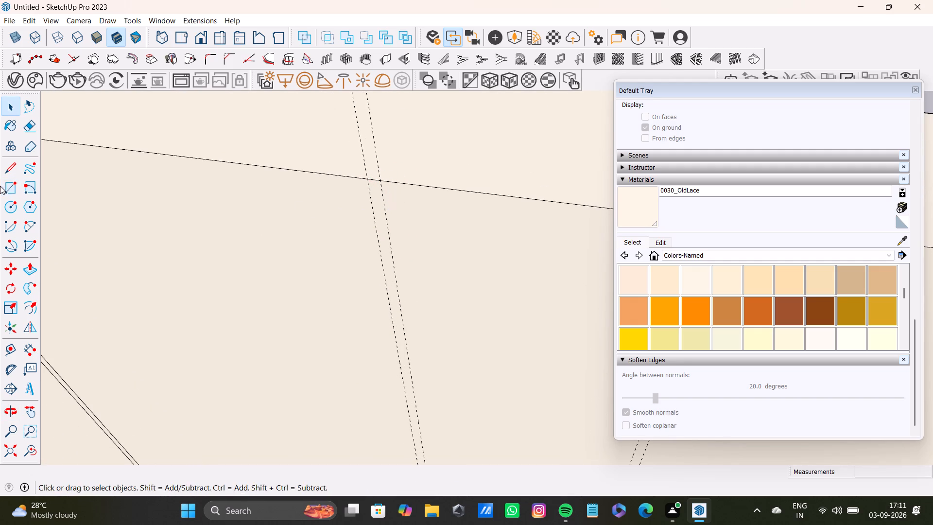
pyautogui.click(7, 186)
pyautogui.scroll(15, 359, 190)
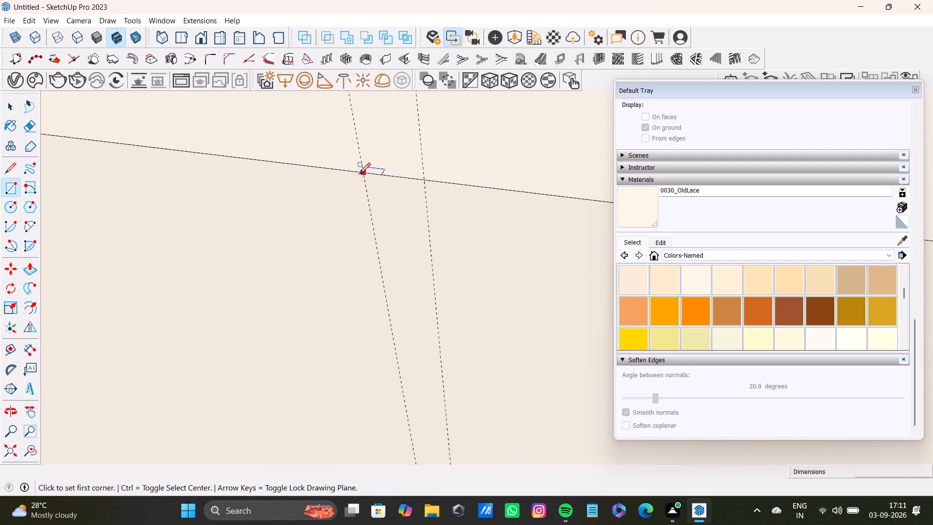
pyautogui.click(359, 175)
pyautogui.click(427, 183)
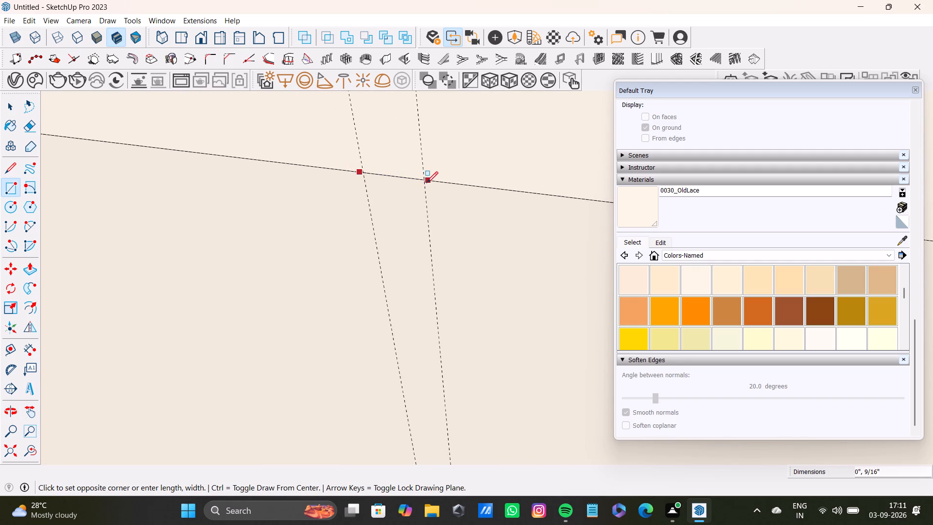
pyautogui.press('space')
# Draw a 1/2" by 10' rectangle from wall top to floor between the fourth guide pair from the corner on the window wall.
pyautogui.press('r')
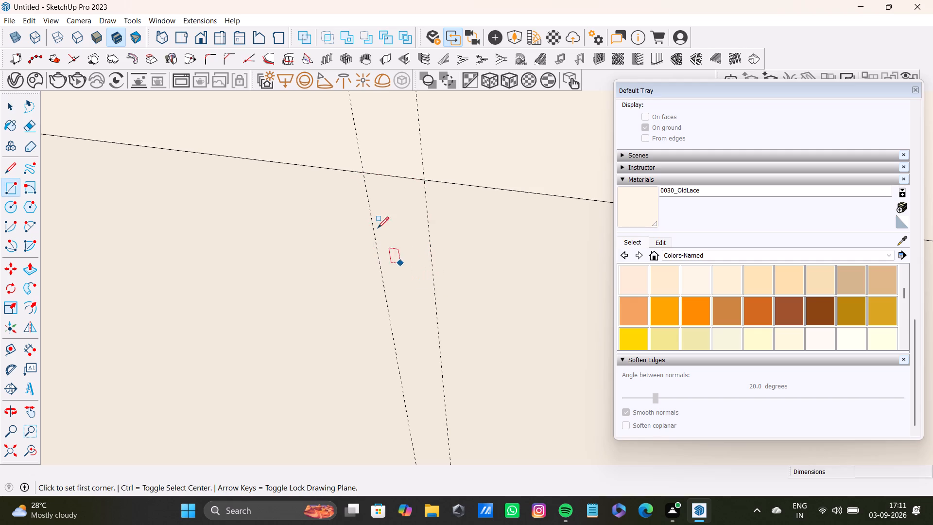
pyautogui.scroll(7, 376, 198)
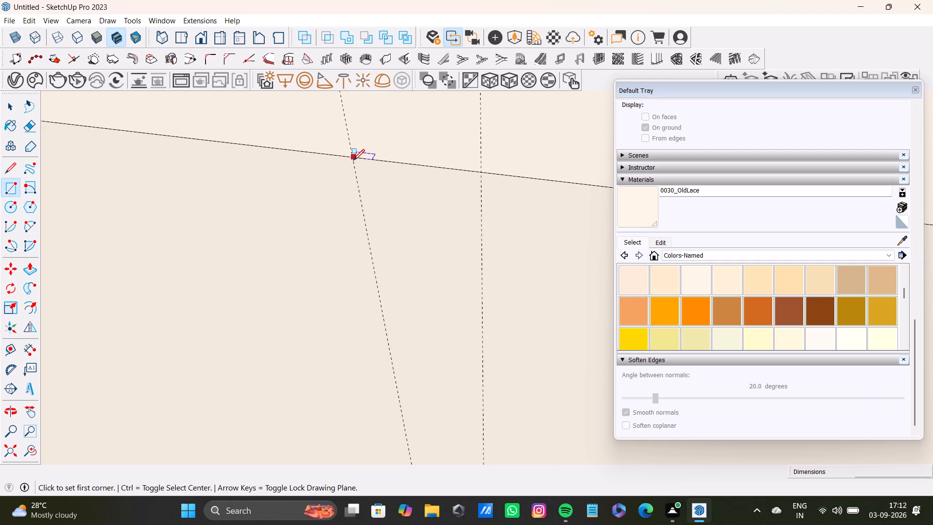
pyautogui.click(353, 160)
pyautogui.scroll(-6, 470, 296)
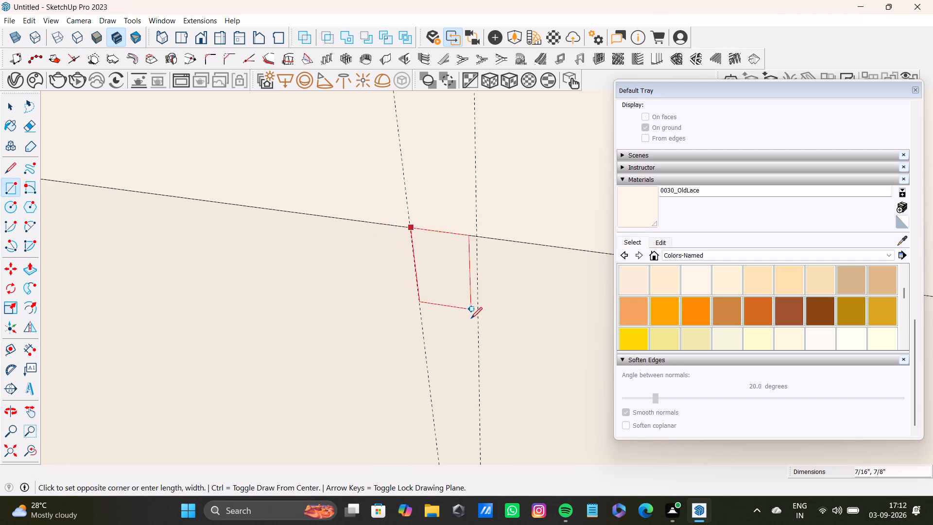
pyautogui.scroll(-4, 471, 318)
pyautogui.keyDown('shift'); pyautogui.moveTo(477, 342); pyautogui.dragTo(460, 159, button='middle'); pyautogui.keyUp('shift')
pyautogui.scroll(-4, 445, 309)
pyautogui.moveTo(454, 350); pyautogui.dragTo(454, 88, button='middle')
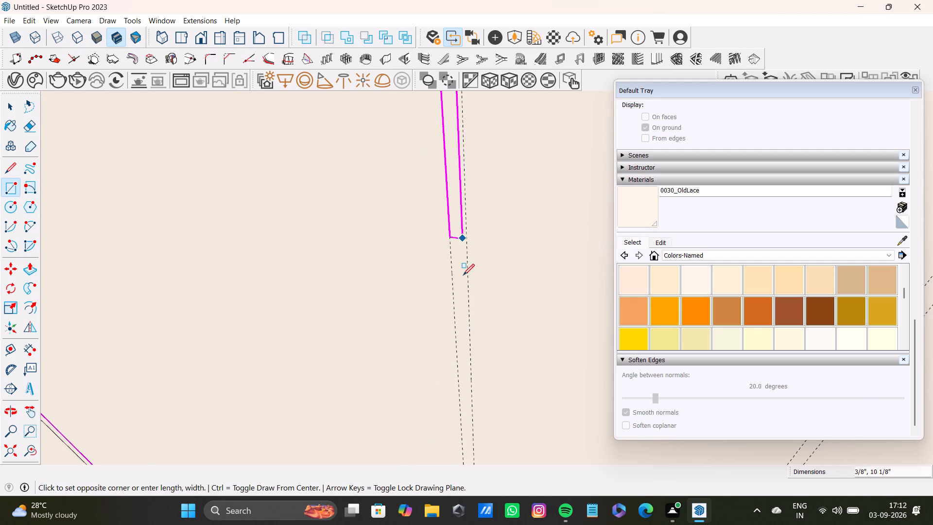
pyautogui.scroll(-3, 463, 281)
pyautogui.moveTo(464, 331); pyautogui.dragTo(477, 136, button='middle')
pyautogui.scroll(-3, 481, 270)
pyautogui.moveTo(487, 282); pyautogui.dragTo(473, 96, button='middle')
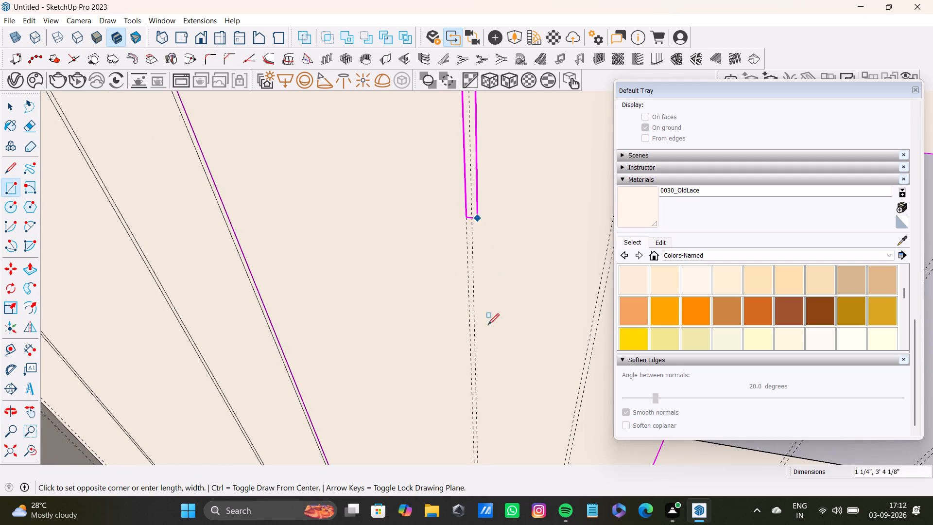
pyautogui.scroll(1, 488, 325)
pyautogui.scroll(-2, 490, 333)
pyautogui.keyDown('shift'); pyautogui.moveTo(491, 333); pyautogui.dragTo(485, 164, button='middle'); pyautogui.keyUp('shift')
pyautogui.scroll(-3, 476, 314)
pyautogui.keyDown('shift'); pyautogui.moveTo(476, 326); pyautogui.dragTo(484, 224, button='middle'); pyautogui.keyUp('shift')
pyautogui.scroll(3, 469, 288)
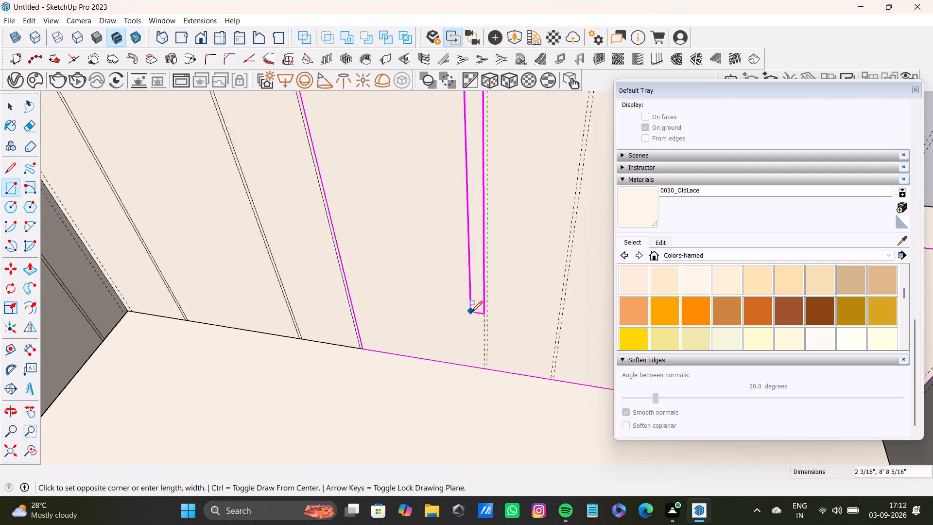
pyautogui.scroll(8, 471, 312)
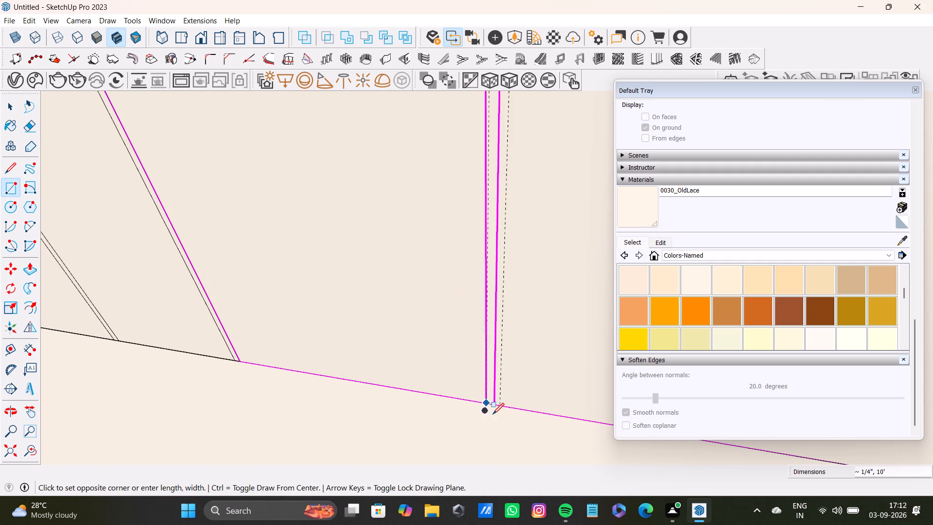
pyautogui.scroll(18, 494, 414)
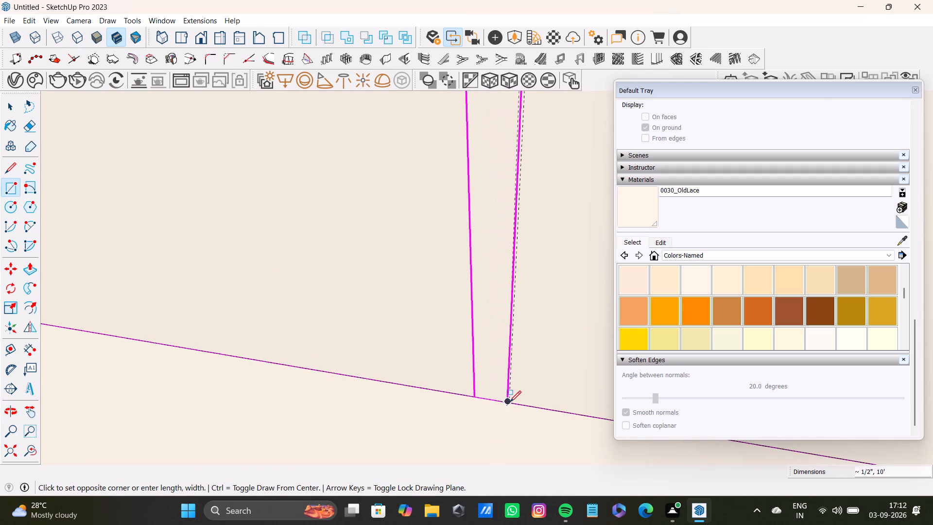
pyautogui.click(510, 402)
# Draw a 1/2" by 10' rectangle from wall top to floor between the fifth guide pair from the corner, just before the window.
pyautogui.scroll(-7, 465, 180)
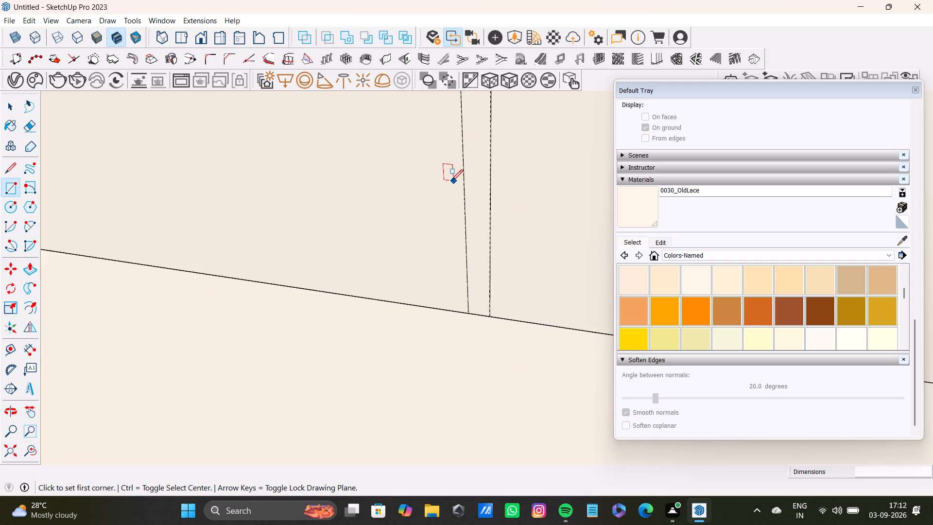
pyautogui.scroll(-15, 451, 181)
pyautogui.keyDown('shift'); pyautogui.moveTo(499, 164); pyautogui.dragTo(426, 371, button='middle'); pyautogui.keyUp('shift')
pyautogui.scroll(-9, 369, 266)
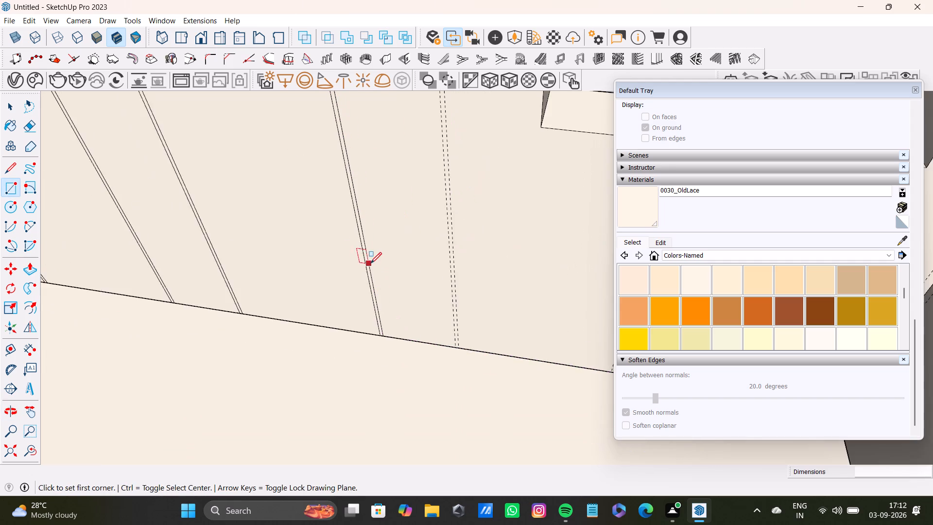
pyautogui.scroll(-3, 407, 205)
pyautogui.moveTo(399, 146); pyautogui.dragTo(398, 329, button='middle')
pyautogui.keyDown('shift'); pyautogui.scroll(-1, 398, 329); pyautogui.keyUp('shift')
pyautogui.keyDown('shift'); pyautogui.moveTo(386, 184); pyautogui.dragTo(404, 388, button='middle'); pyautogui.keyUp('shift')
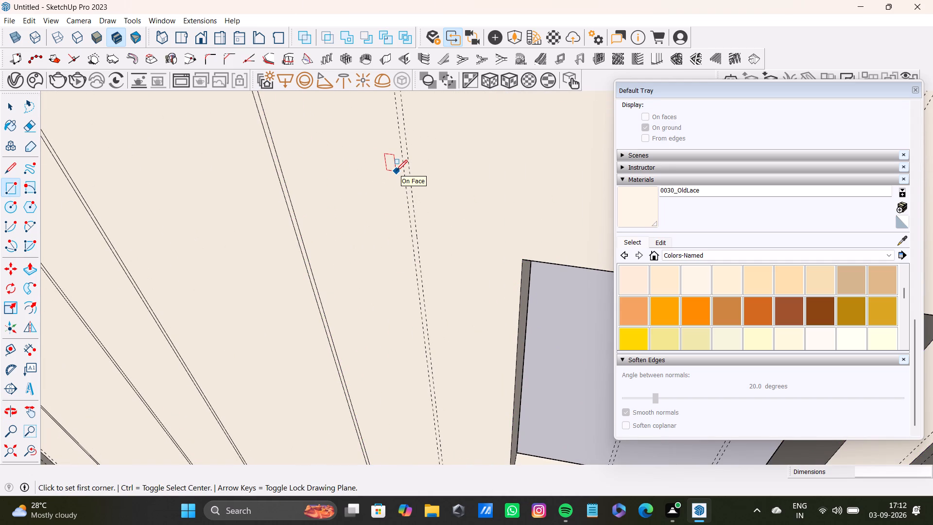
pyautogui.keyDown('shift'); pyautogui.moveTo(395, 171); pyautogui.dragTo(391, 280, button='middle'); pyautogui.keyUp('shift')
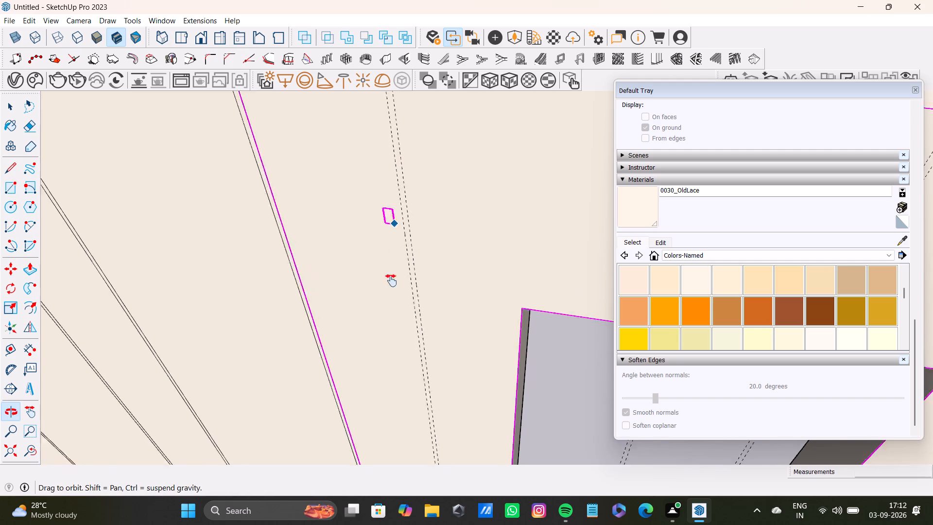
pyautogui.keyDown('shift'); pyautogui.moveTo(391, 280); pyautogui.dragTo(392, 334, button='middle'); pyautogui.keyUp('shift')
pyautogui.scroll(19, 388, 216)
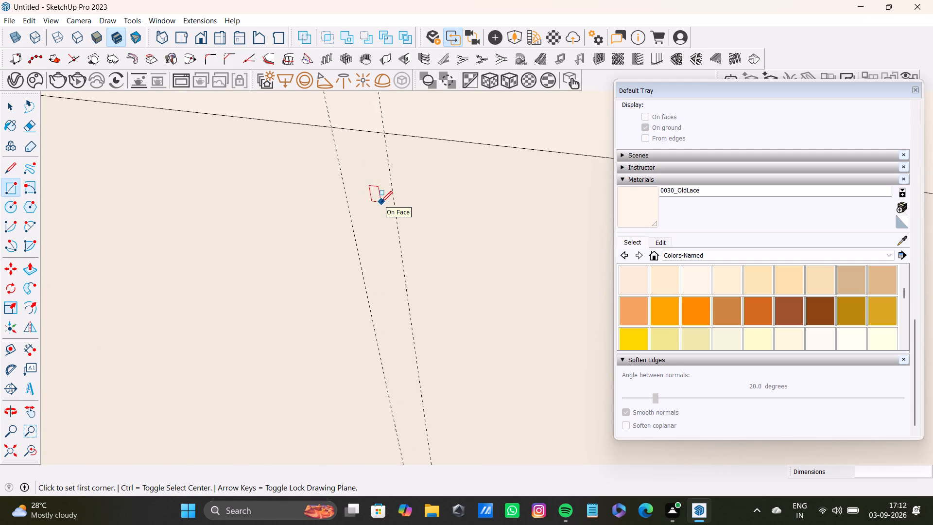
pyautogui.click(329, 132)
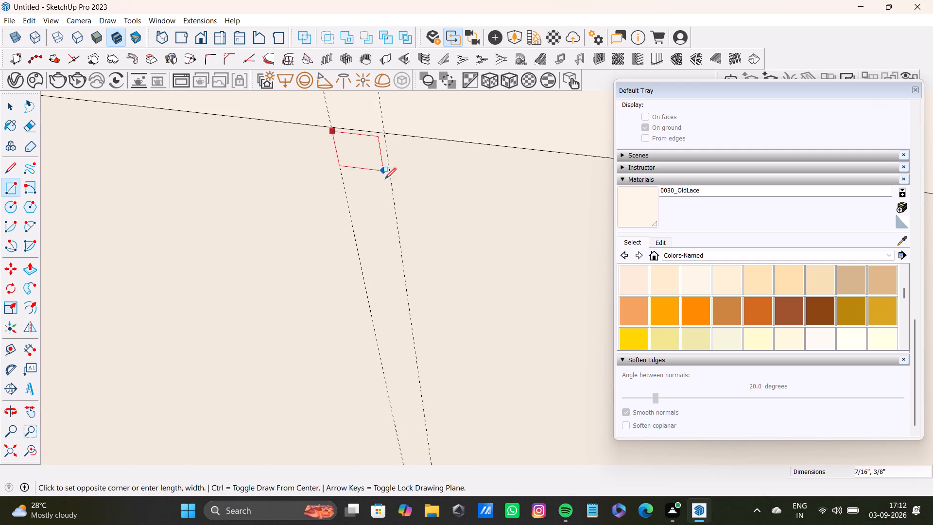
pyautogui.press('space')
pyautogui.press('r')
pyautogui.scroll(4, 349, 117)
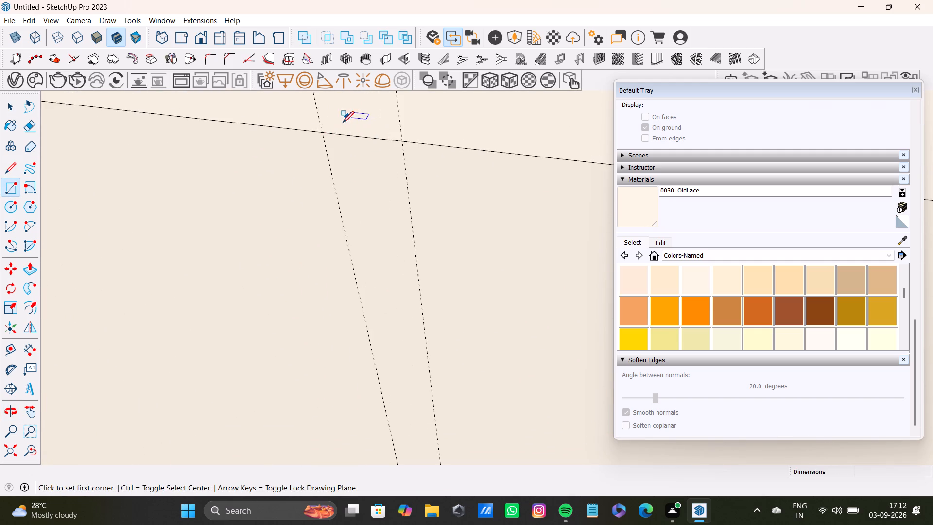
pyautogui.scroll(2, 335, 131)
pyautogui.click(318, 131)
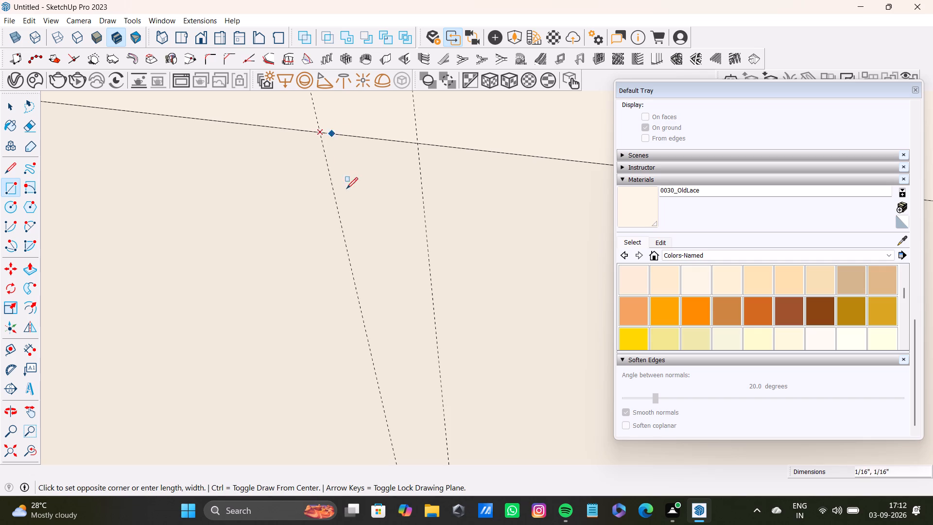
pyautogui.scroll(-9, 377, 245)
pyautogui.moveTo(419, 311); pyautogui.dragTo(426, 125, button='middle')
pyautogui.scroll(-5, 428, 271)
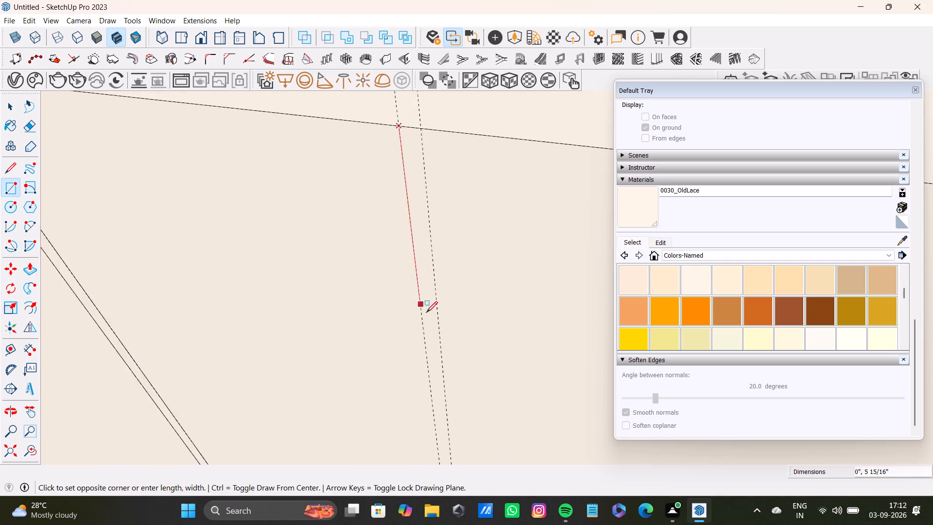
pyautogui.scroll(-2, 426, 313)
pyautogui.keyDown('shift'); pyautogui.moveTo(438, 334); pyautogui.dragTo(429, 169, button='middle'); pyautogui.keyUp('shift')
pyautogui.scroll(-3, 427, 294)
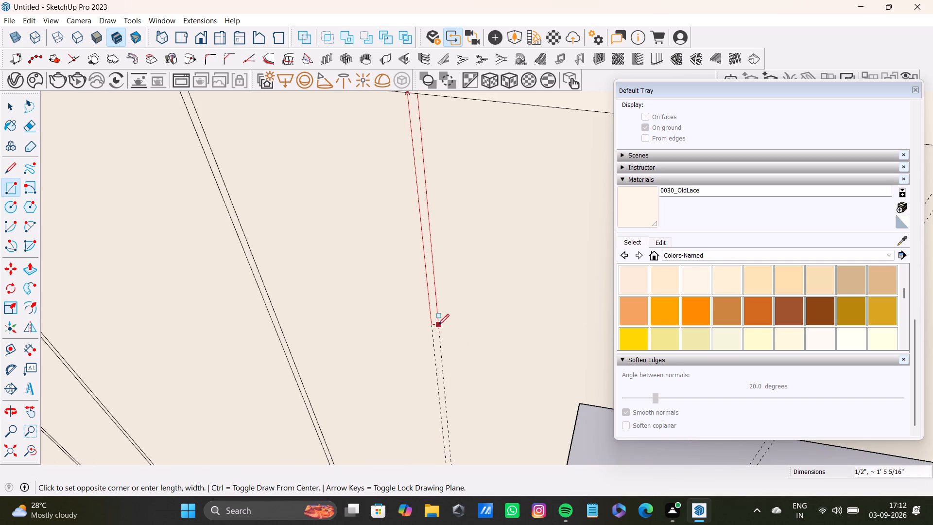
pyautogui.scroll(-4, 443, 381)
pyautogui.moveTo(443, 393); pyautogui.dragTo(440, 248, button='middle')
pyautogui.scroll(-3, 440, 354)
pyautogui.moveTo(443, 368); pyautogui.dragTo(445, 217, button='middle')
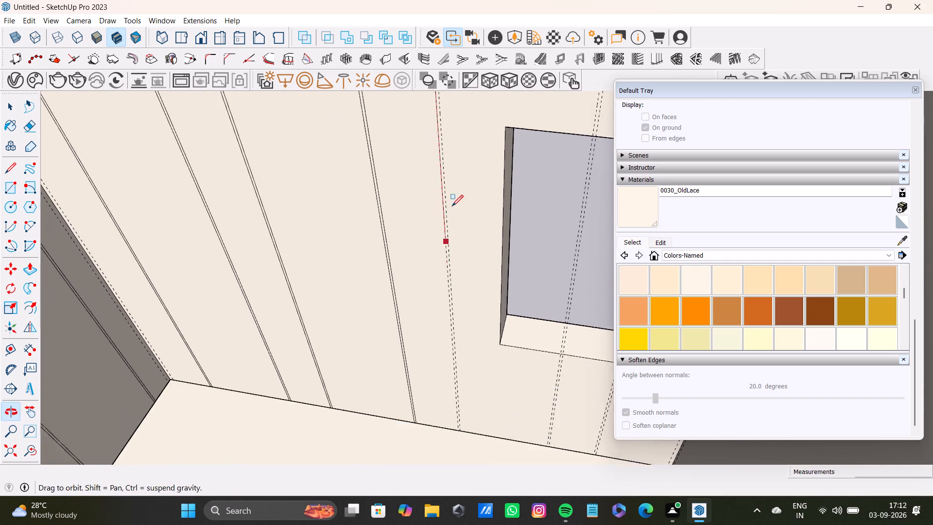
pyautogui.scroll(3, 461, 322)
pyautogui.keyDown('shift'); pyautogui.moveTo(458, 346); pyautogui.dragTo(453, 216, button='middle'); pyautogui.keyUp('shift')
pyautogui.scroll(12, 443, 288)
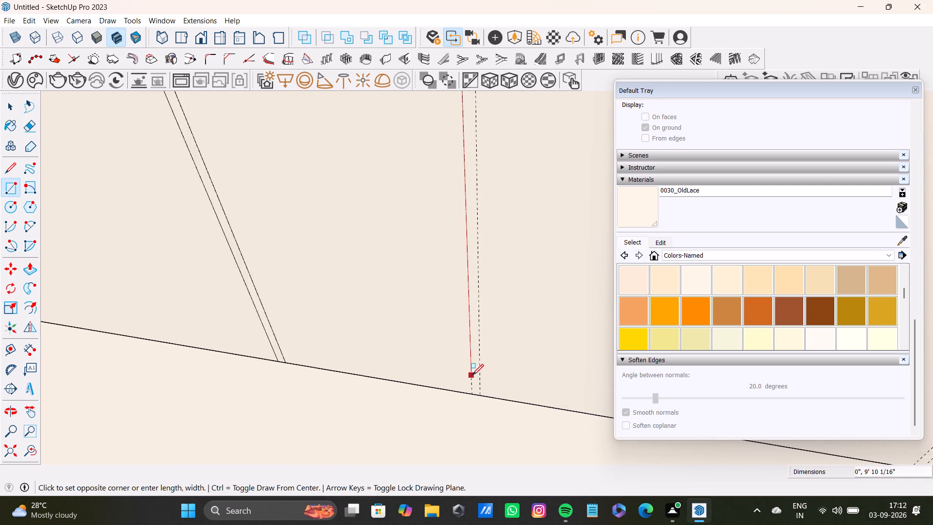
pyautogui.scroll(15, 472, 375)
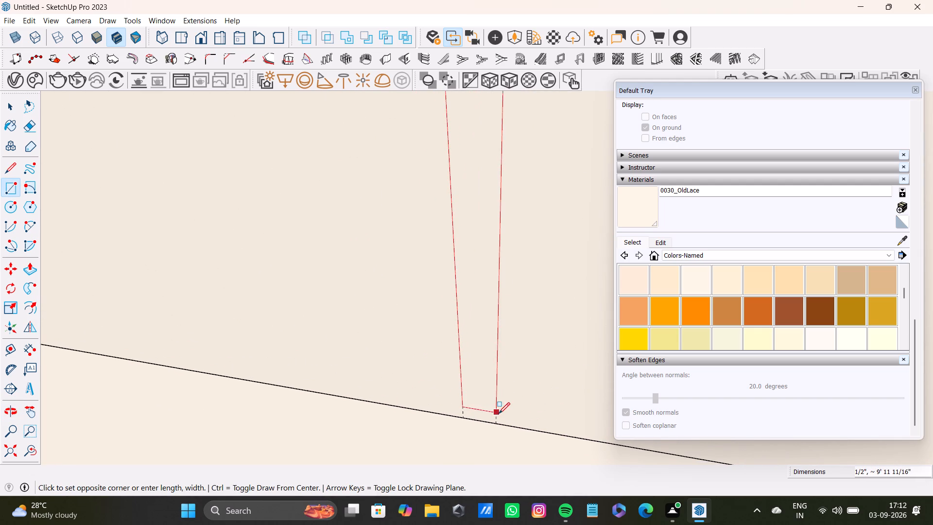
pyautogui.click(498, 422)
# Draw a 1/2" by 2' rectangle from the wall top to the window's upper edge between the first guide pair crossing the window.
pyautogui.scroll(-6, 464, 319)
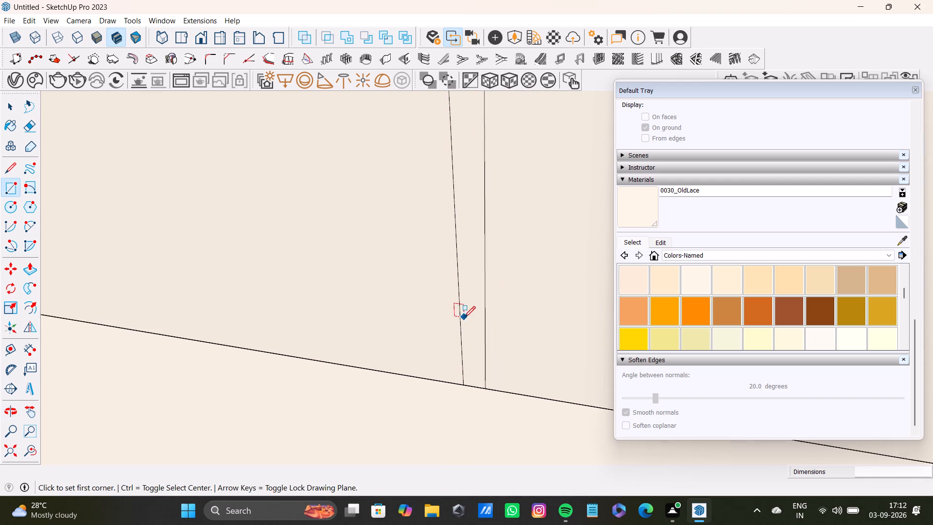
pyautogui.scroll(-20, 464, 317)
pyautogui.scroll(-7, 464, 317)
pyautogui.keyDown('shift'); pyautogui.moveTo(382, 178); pyautogui.dragTo(342, 386, button='middle'); pyautogui.keyUp('shift')
pyautogui.keyDown('shift'); pyautogui.moveTo(342, 386); pyautogui.dragTo(341, 400, button='middle'); pyautogui.keyUp('shift')
pyautogui.scroll(-4, 361, 214)
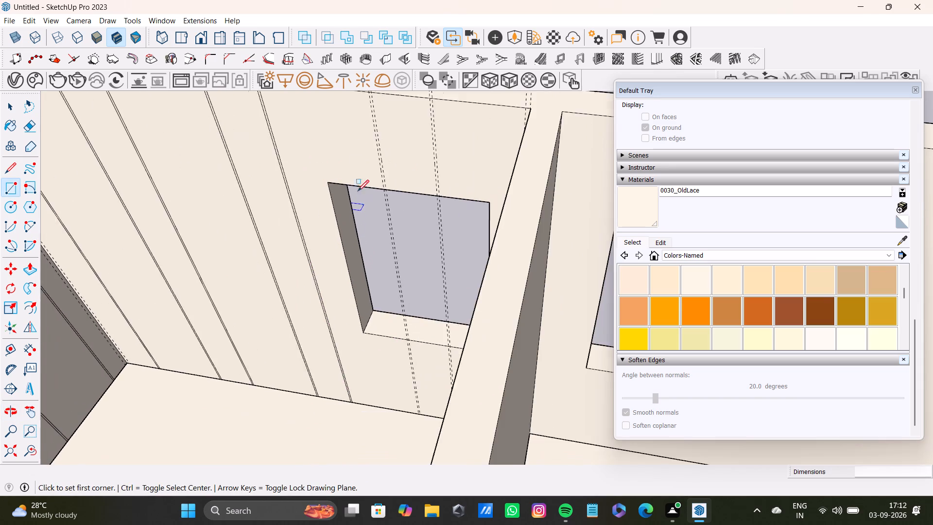
pyautogui.keyDown('shift'); pyautogui.moveTo(357, 130); pyautogui.dragTo(346, 253, button='middle'); pyautogui.keyUp('shift')
pyautogui.scroll(17, 348, 237)
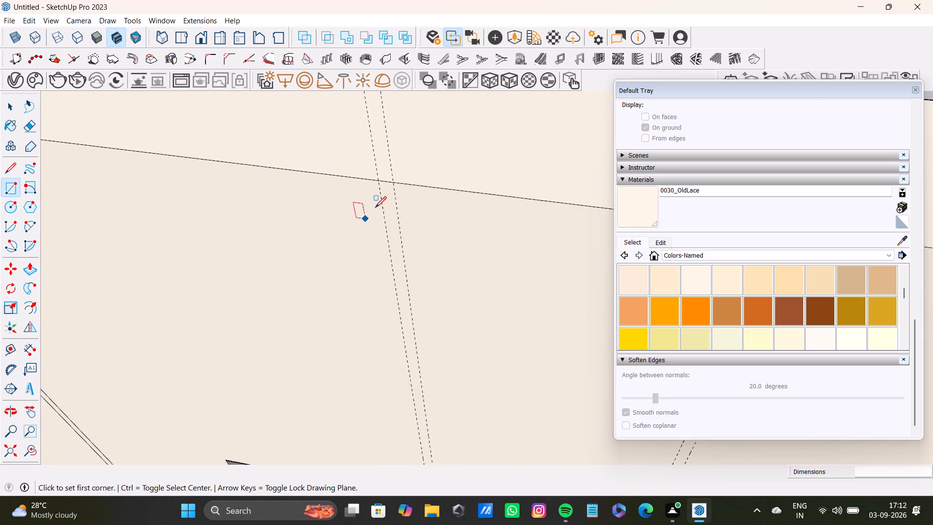
pyautogui.scroll(10, 390, 195)
pyautogui.click(357, 163)
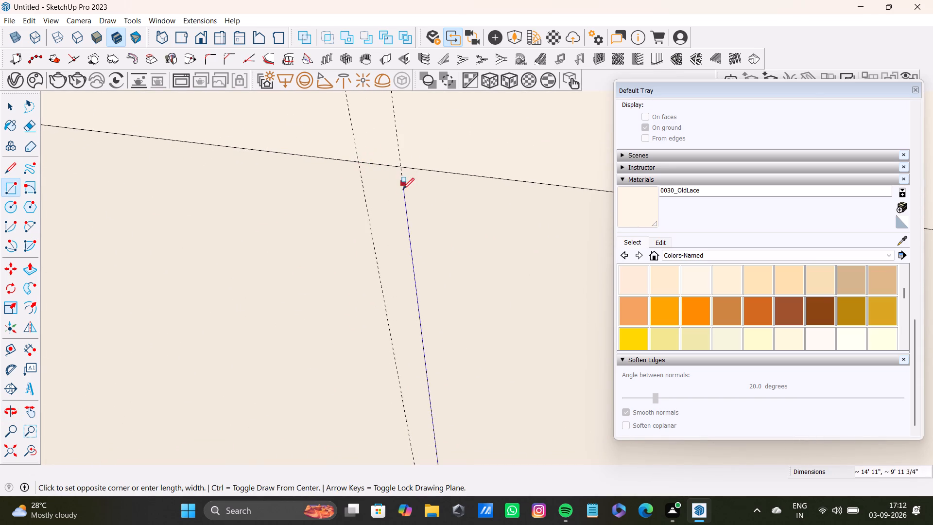
pyautogui.click(9, 188)
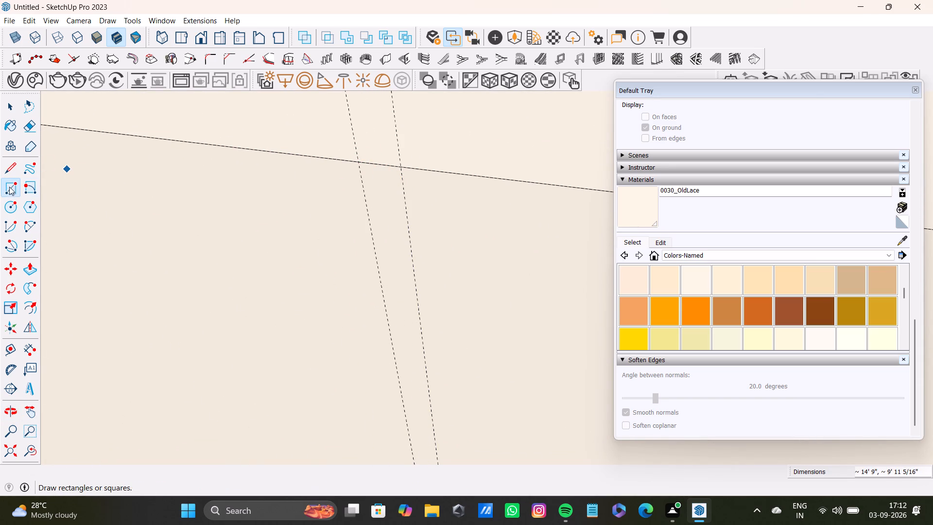
pyautogui.scroll(6, 415, 174)
pyautogui.click(339, 153)
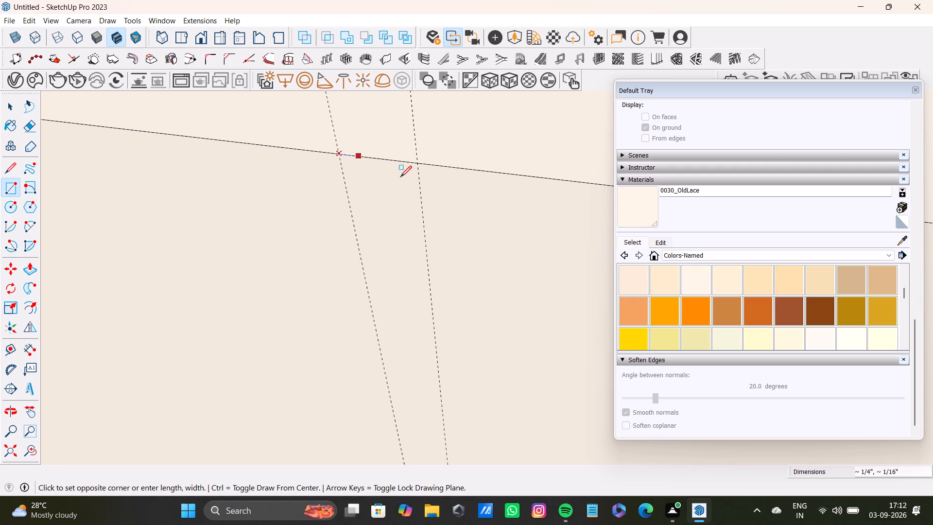
pyautogui.scroll(-6, 422, 272)
pyautogui.moveTo(429, 317); pyautogui.dragTo(415, 103, button='middle')
pyautogui.scroll(-2, 412, 243)
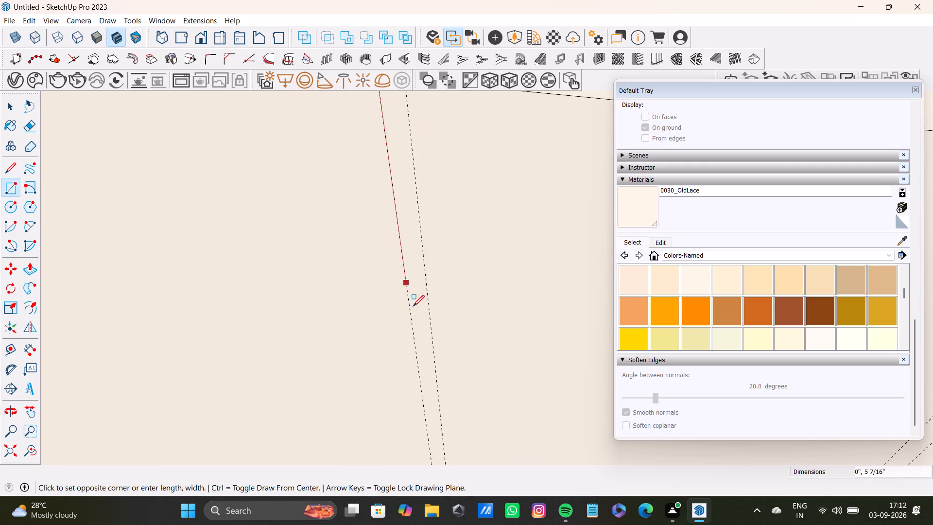
pyautogui.scroll(-3, 413, 306)
pyautogui.moveTo(432, 328); pyautogui.dragTo(418, 163, button='middle')
pyautogui.scroll(-3, 414, 223)
pyautogui.moveTo(425, 262); pyautogui.dragTo(424, 93, button='middle')
pyautogui.scroll(2, 424, 196)
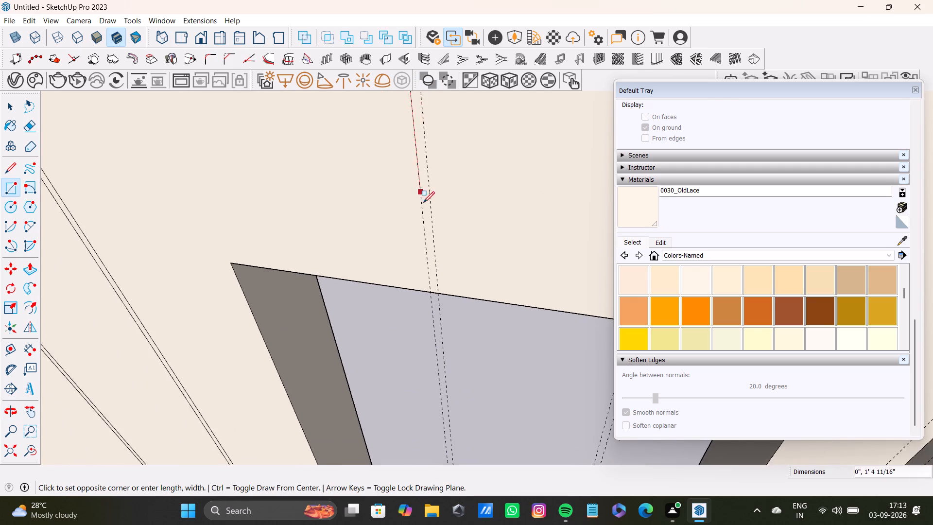
pyautogui.scroll(3, 423, 203)
pyautogui.click(446, 332)
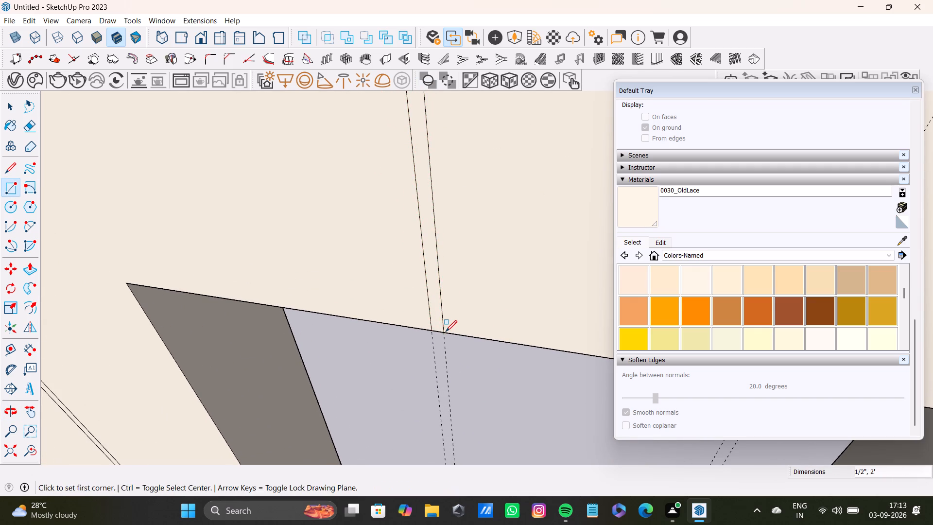
# Draw a 1/2" by 3' 5" rectangle from the window's lower edge to the floor between the same guide pair.
pyautogui.scroll(-3, 462, 337)
pyautogui.keyDown('shift'); pyautogui.moveTo(473, 345); pyautogui.dragTo(468, 155, button='middle'); pyautogui.keyUp('shift')
pyautogui.scroll(-3, 517, 331)
pyautogui.keyDown('shift'); pyautogui.moveTo(520, 343); pyautogui.dragTo(501, 153, button='middle'); pyautogui.keyUp('shift')
pyautogui.scroll(5, 482, 247)
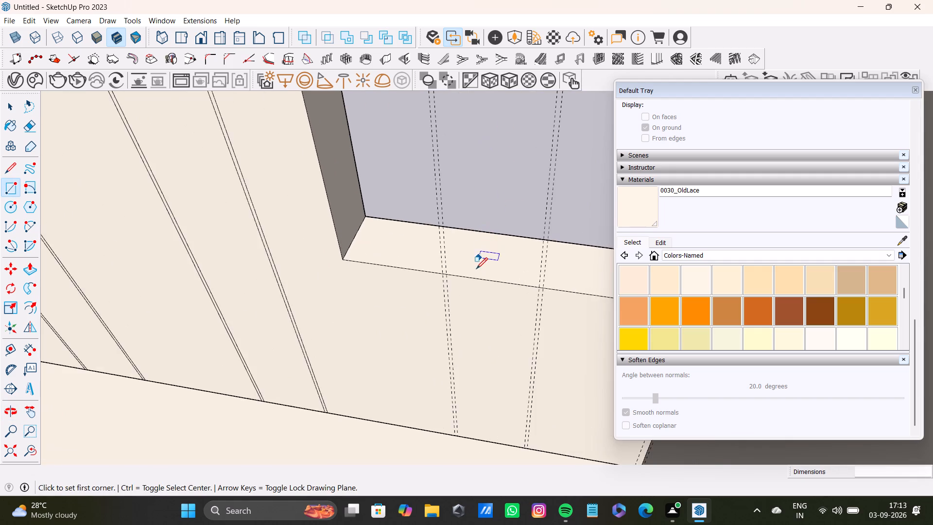
pyautogui.scroll(2, 476, 269)
pyautogui.keyDown('shift'); pyautogui.moveTo(475, 272); pyautogui.dragTo(467, 181, button='middle'); pyautogui.keyUp('shift')
pyautogui.scroll(20, 417, 196)
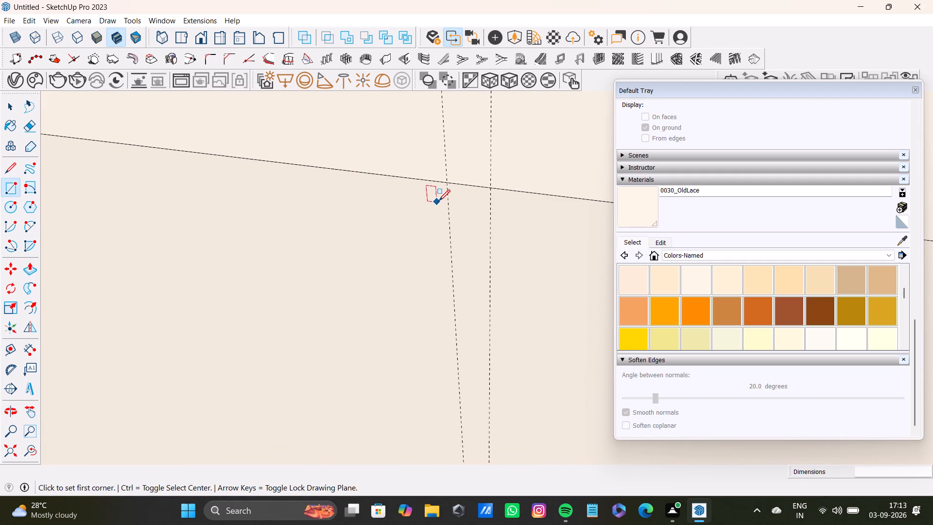
pyautogui.click(447, 180)
pyautogui.scroll(-3, 509, 327)
pyautogui.keyDown('shift'); pyautogui.moveTo(499, 348); pyautogui.dragTo(496, 323, button='middle'); pyautogui.keyUp('shift')
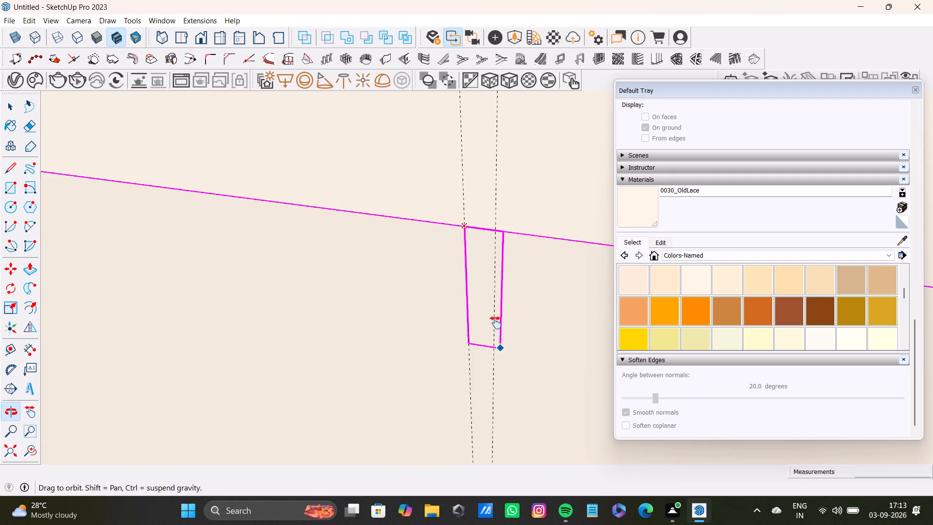
pyautogui.keyDown('shift'); pyautogui.moveTo(496, 323); pyautogui.dragTo(484, 157, button='middle'); pyautogui.keyUp('shift')
pyautogui.scroll(-4, 484, 284)
pyautogui.keyDown('shift'); pyautogui.moveTo(484, 301); pyautogui.dragTo(465, 129, button='middle'); pyautogui.keyUp('shift')
pyautogui.scroll(-3, 478, 287)
pyautogui.moveTo(478, 297); pyautogui.dragTo(457, 119, button='middle')
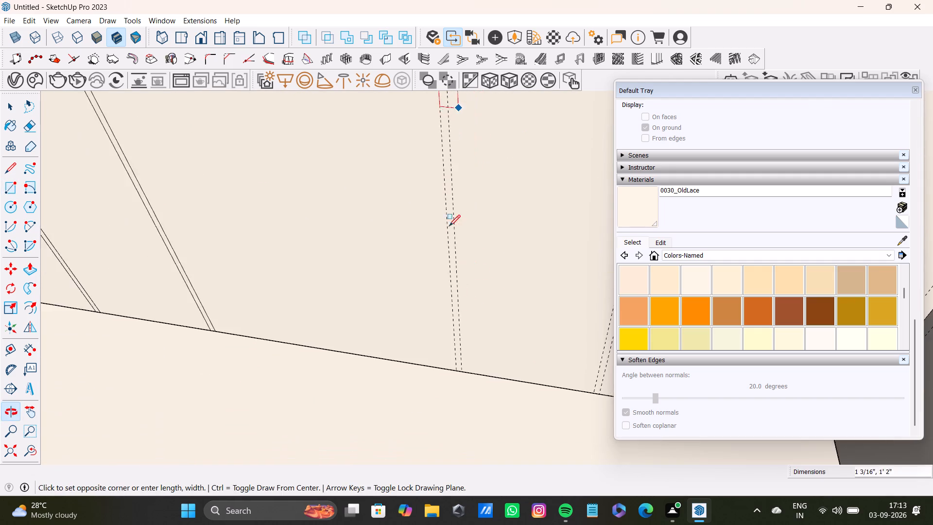
pyautogui.scroll(10, 455, 310)
pyautogui.click(460, 401)
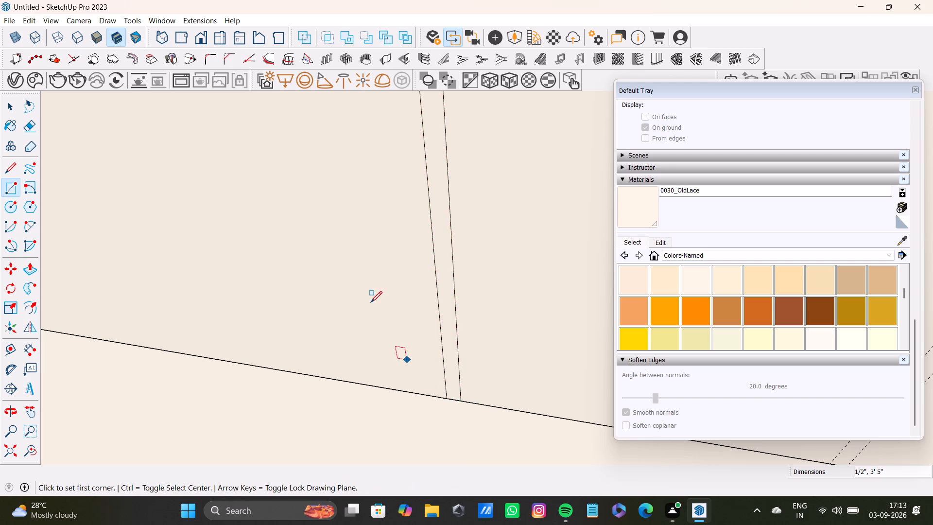
# Draw a 1/2" wide rectangle from the wall top to the window's upper edge between the second guide pair crossing the window.
pyautogui.scroll(-16, 370, 279)
pyautogui.keyDown('shift'); pyautogui.moveTo(399, 158); pyautogui.dragTo(396, 386, button='middle'); pyautogui.keyUp('shift')
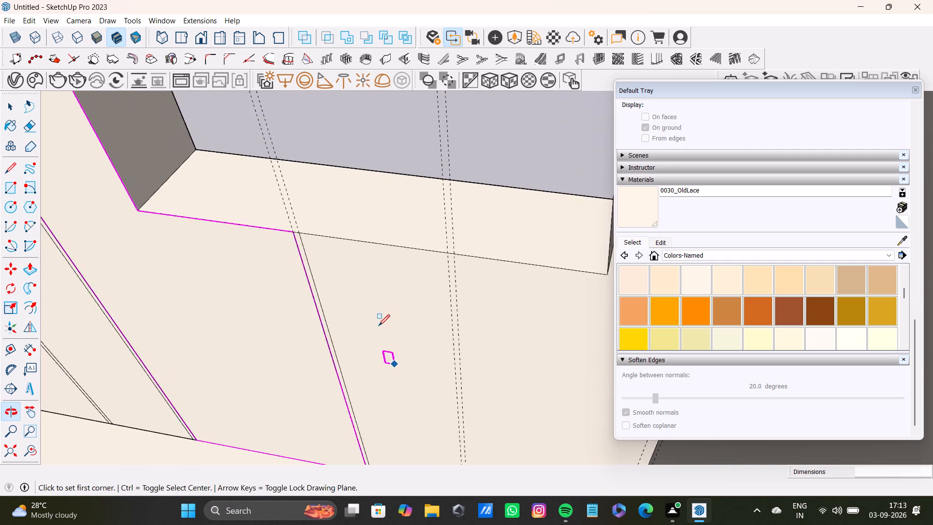
pyautogui.scroll(-12, 376, 306)
pyautogui.click(8, 446)
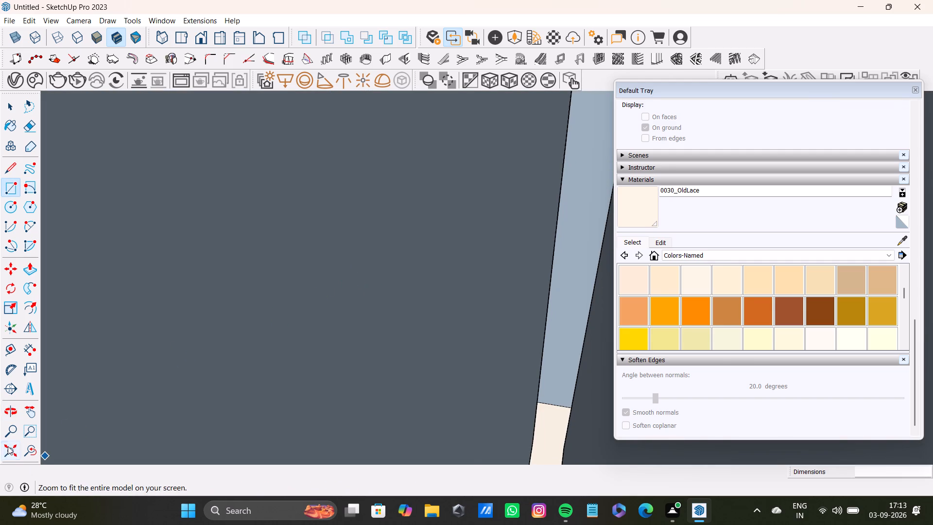
pyautogui.keyDown('shift'); pyautogui.moveTo(492, 178); pyautogui.dragTo(472, 282, button='middle'); pyautogui.keyUp('shift')
pyautogui.scroll(10, 500, 324)
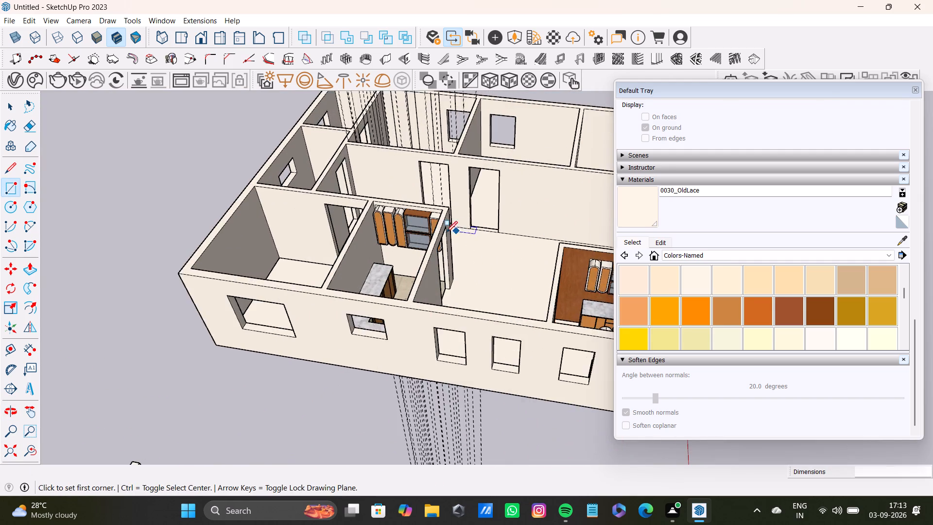
pyautogui.scroll(2, 446, 232)
pyautogui.keyDown('shift'); pyautogui.moveTo(449, 185); pyautogui.dragTo(485, 411, button='middle'); pyautogui.keyUp('shift')
pyautogui.scroll(11, 468, 273)
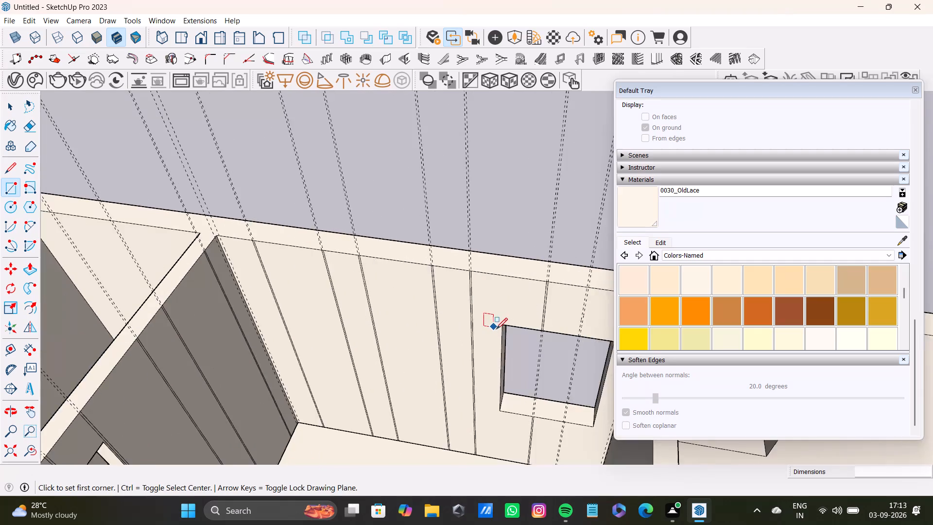
pyautogui.moveTo(497, 329); pyautogui.dragTo(431, 311, button='middle')
pyautogui.scroll(18, 545, 313)
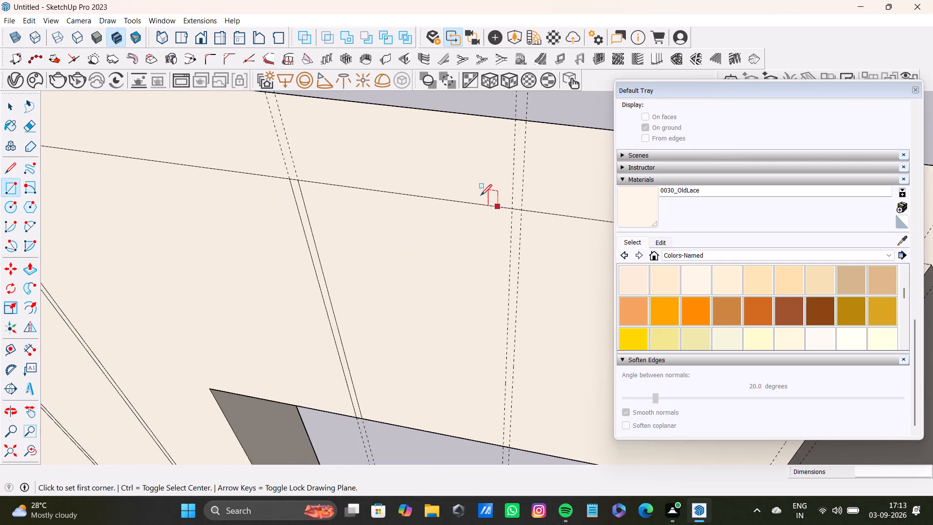
pyautogui.scroll(4, 471, 188)
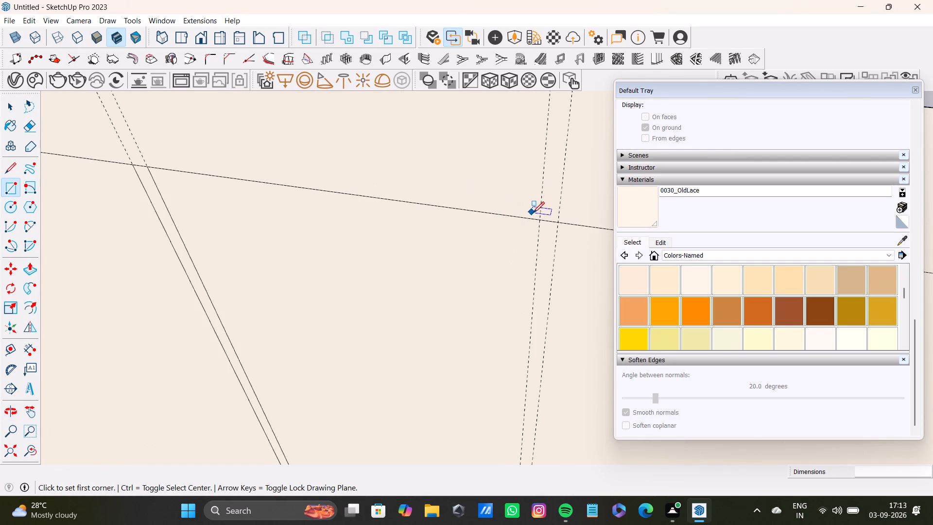
pyautogui.click(537, 220)
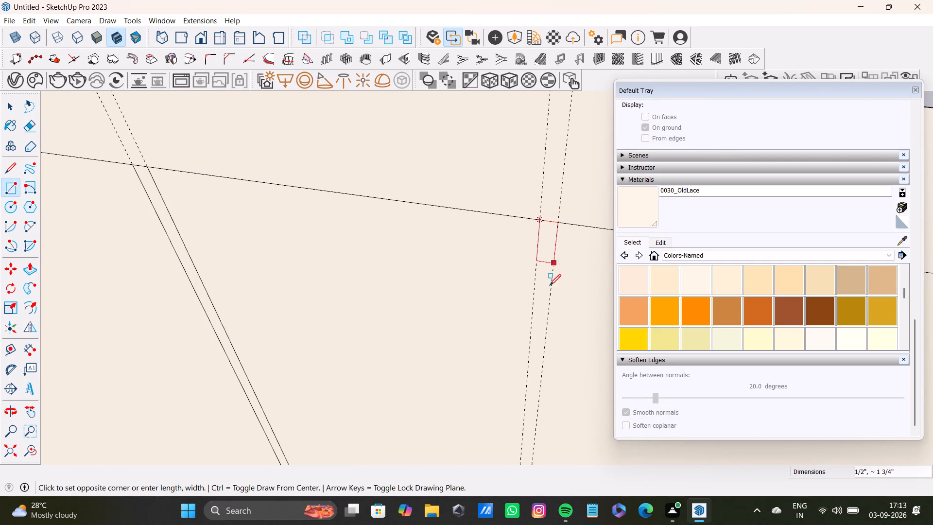
pyautogui.scroll(-4, 544, 316)
pyautogui.moveTo(537, 344); pyautogui.dragTo(545, 95, button='middle')
pyautogui.scroll(2, 536, 271)
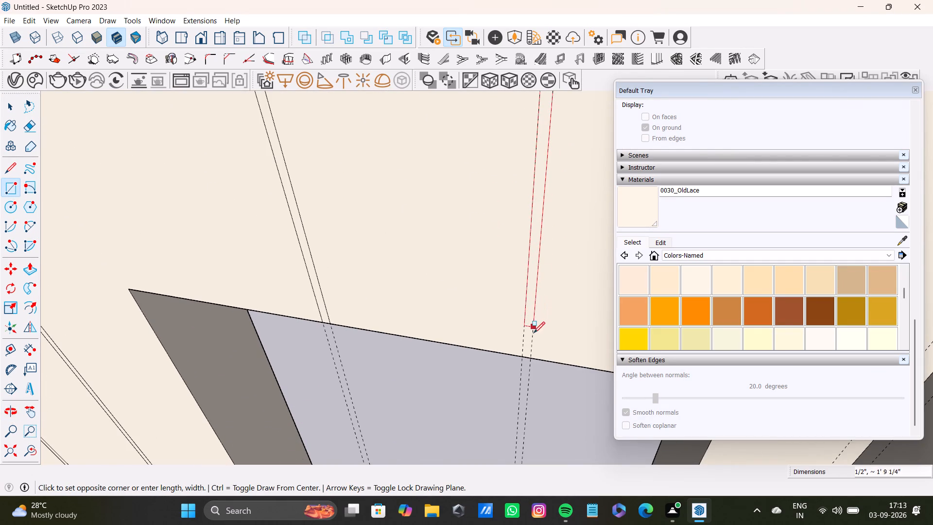
pyautogui.click(529, 355)
# Draw a 1/2" wide rectangle from the window's lower edge to the floor between the same guide pair.
pyautogui.scroll(-7, 482, 345)
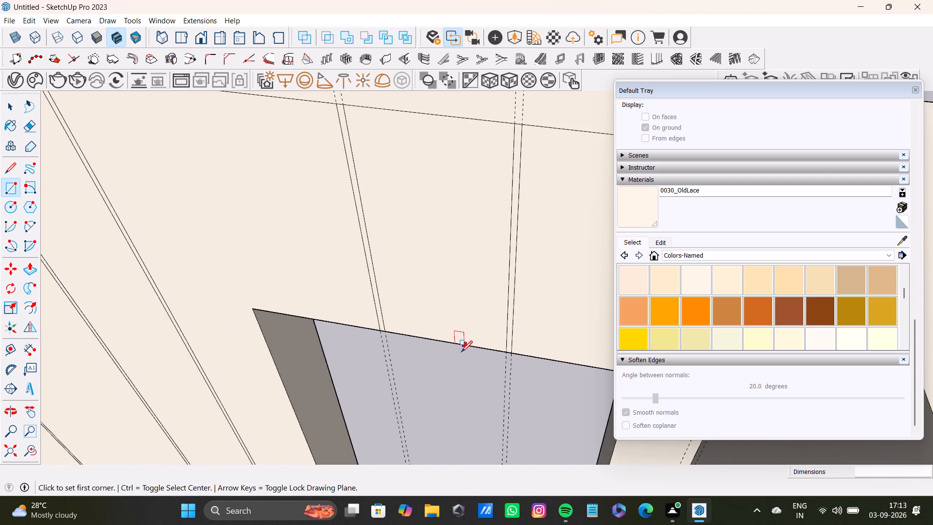
pyautogui.scroll(-6, 461, 352)
pyautogui.keyDown('shift'); pyautogui.moveTo(496, 375); pyautogui.dragTo(466, 182, button='middle'); pyautogui.keyUp('shift')
pyautogui.scroll(17, 467, 341)
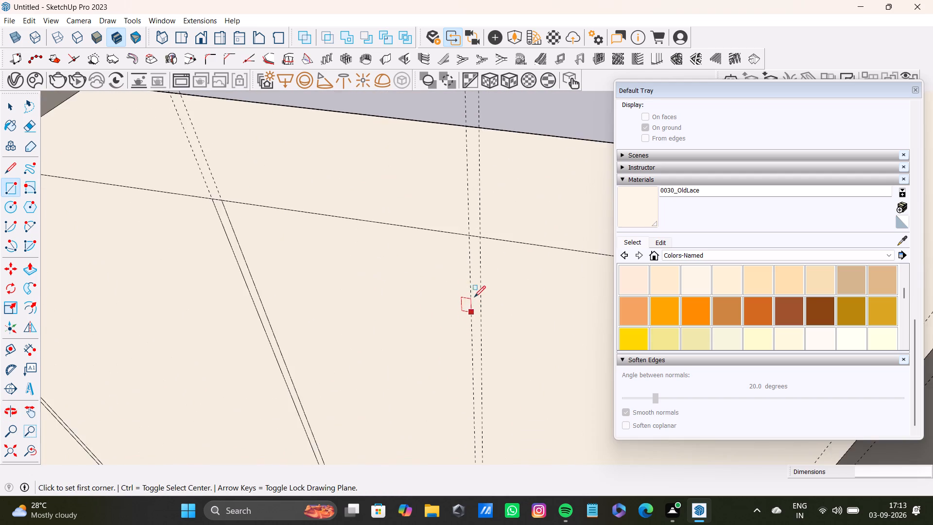
pyautogui.scroll(3, 474, 297)
pyautogui.click(467, 211)
pyautogui.scroll(-3, 473, 390)
pyautogui.moveTo(488, 422); pyautogui.dragTo(442, 88, button='middle')
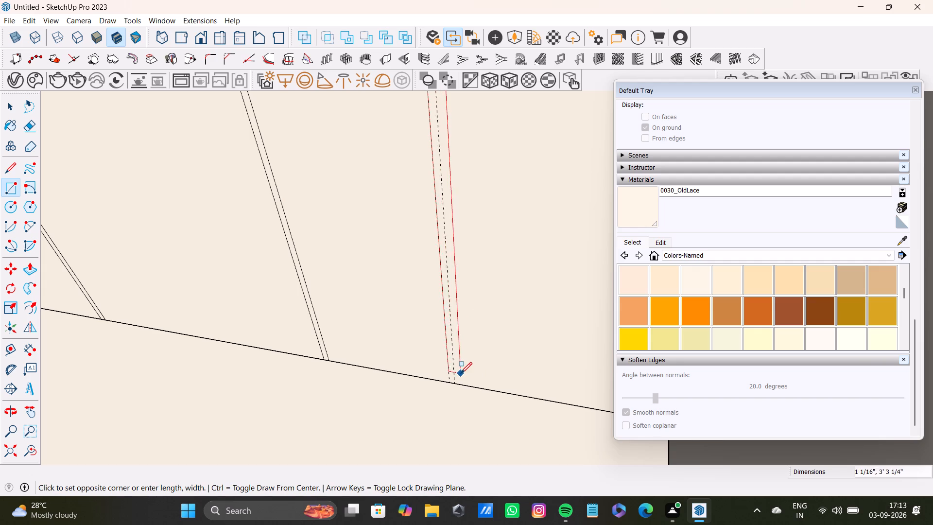
pyautogui.scroll(6, 461, 373)
pyautogui.click(451, 388)
pyautogui.scroll(-6, 356, 327)
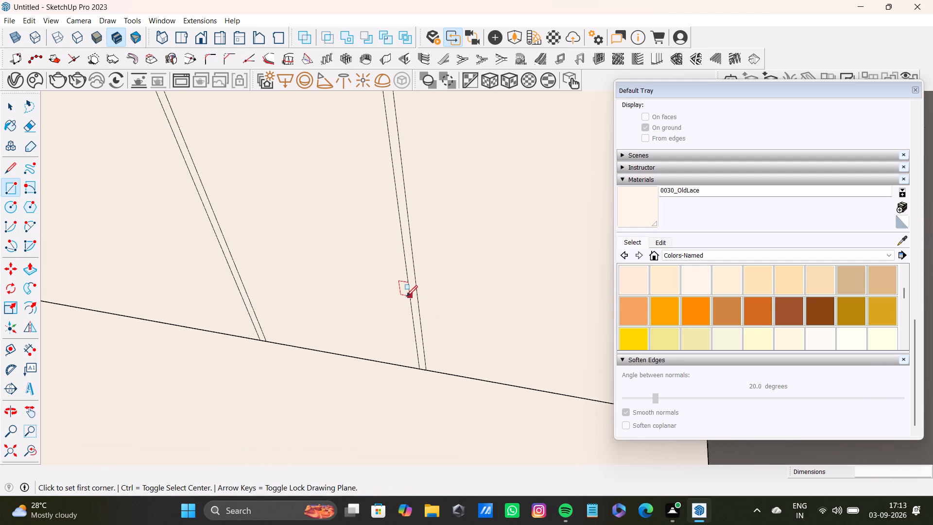
pyautogui.scroll(-3, 406, 297)
pyautogui.press('space')
pyautogui.scroll(-4, 361, 282)
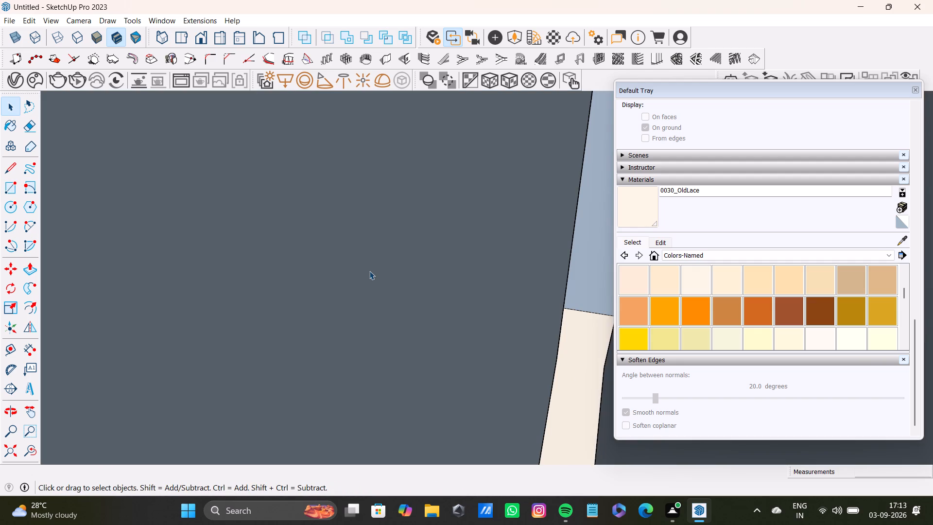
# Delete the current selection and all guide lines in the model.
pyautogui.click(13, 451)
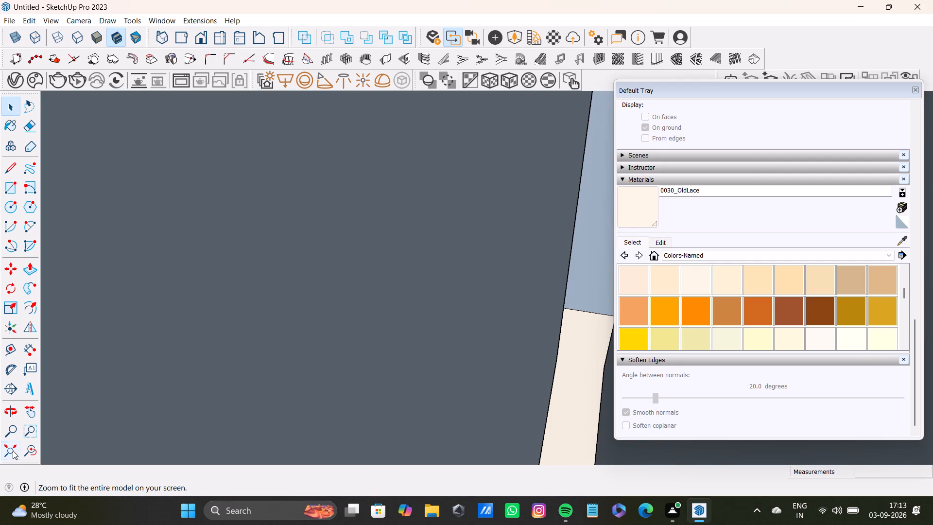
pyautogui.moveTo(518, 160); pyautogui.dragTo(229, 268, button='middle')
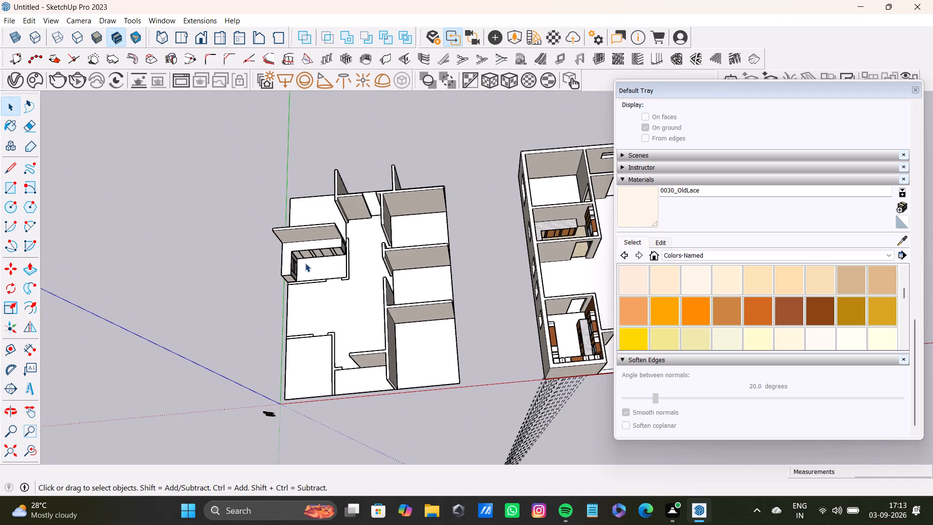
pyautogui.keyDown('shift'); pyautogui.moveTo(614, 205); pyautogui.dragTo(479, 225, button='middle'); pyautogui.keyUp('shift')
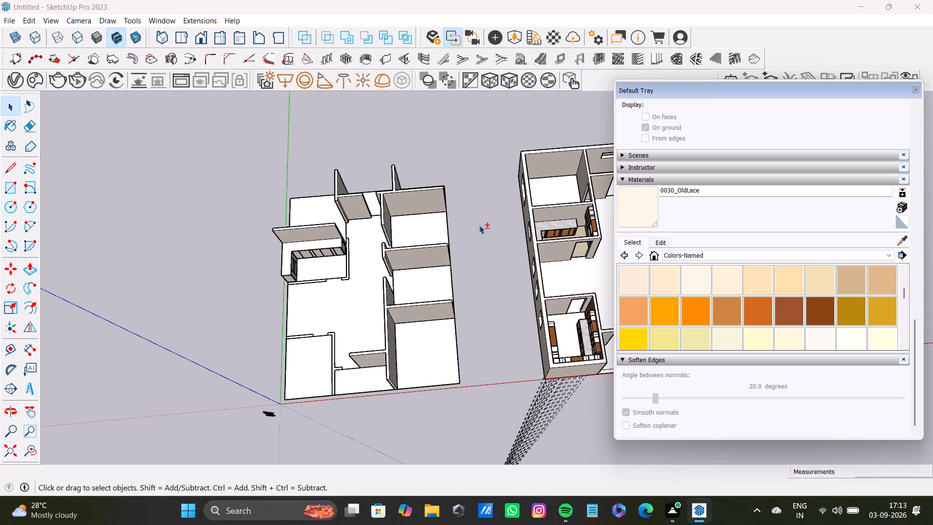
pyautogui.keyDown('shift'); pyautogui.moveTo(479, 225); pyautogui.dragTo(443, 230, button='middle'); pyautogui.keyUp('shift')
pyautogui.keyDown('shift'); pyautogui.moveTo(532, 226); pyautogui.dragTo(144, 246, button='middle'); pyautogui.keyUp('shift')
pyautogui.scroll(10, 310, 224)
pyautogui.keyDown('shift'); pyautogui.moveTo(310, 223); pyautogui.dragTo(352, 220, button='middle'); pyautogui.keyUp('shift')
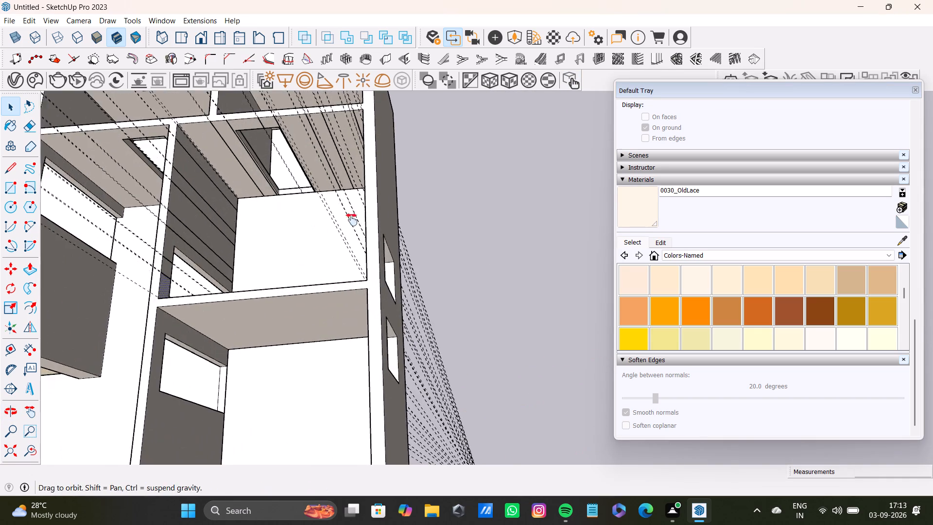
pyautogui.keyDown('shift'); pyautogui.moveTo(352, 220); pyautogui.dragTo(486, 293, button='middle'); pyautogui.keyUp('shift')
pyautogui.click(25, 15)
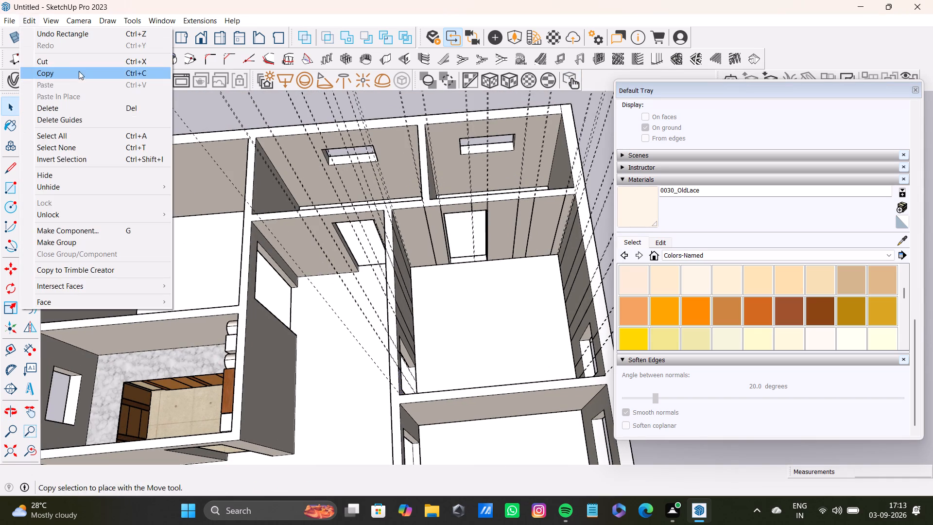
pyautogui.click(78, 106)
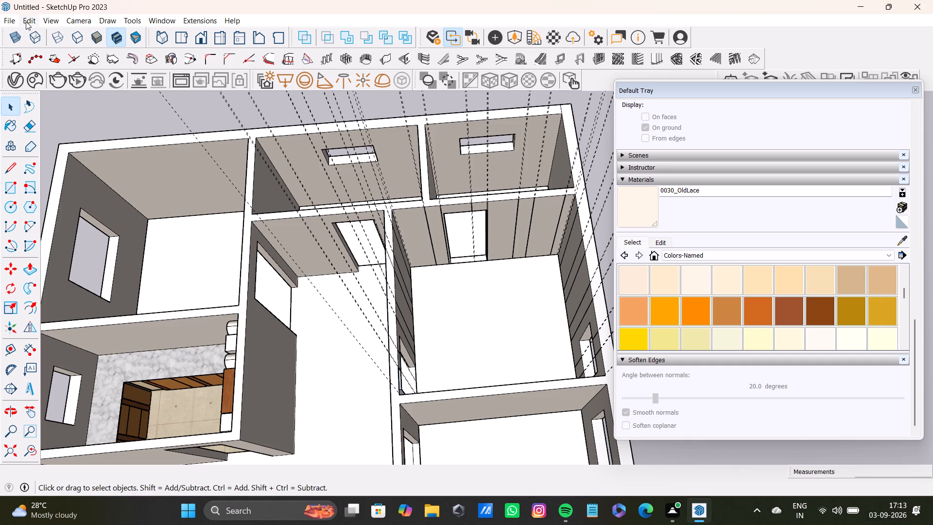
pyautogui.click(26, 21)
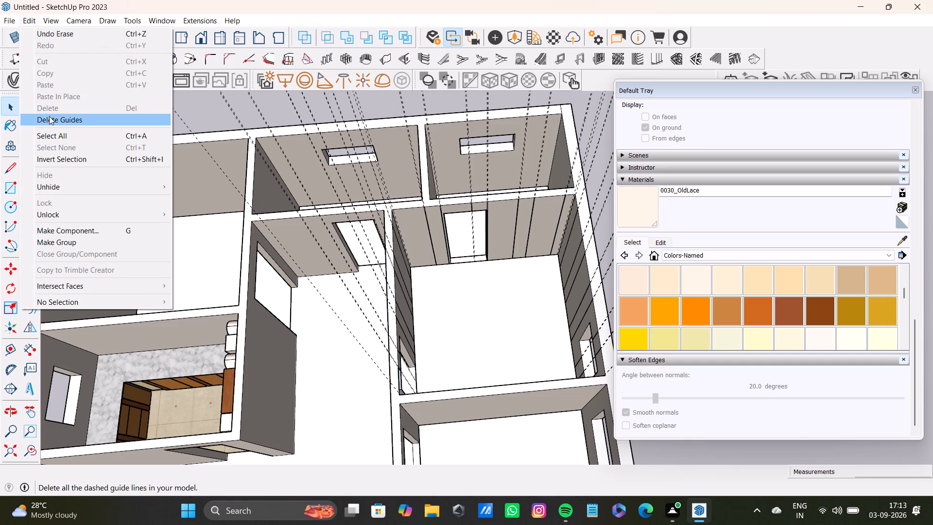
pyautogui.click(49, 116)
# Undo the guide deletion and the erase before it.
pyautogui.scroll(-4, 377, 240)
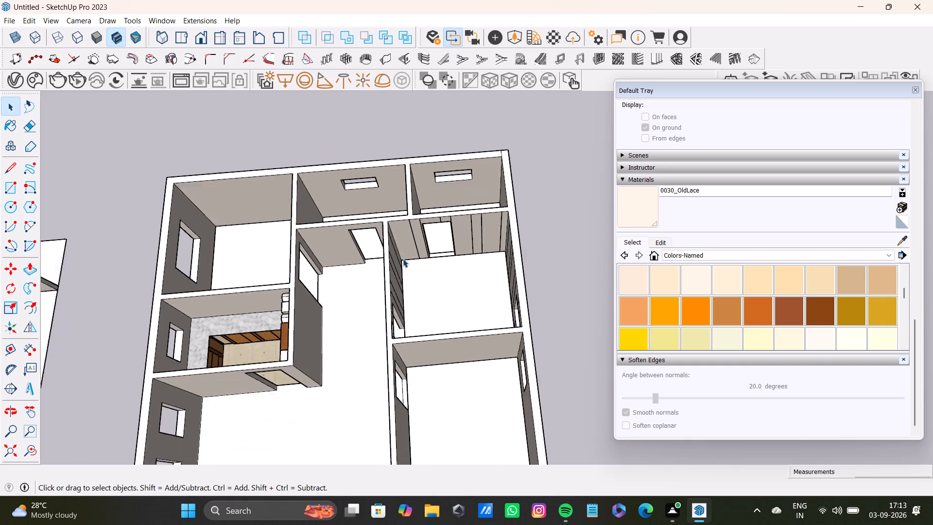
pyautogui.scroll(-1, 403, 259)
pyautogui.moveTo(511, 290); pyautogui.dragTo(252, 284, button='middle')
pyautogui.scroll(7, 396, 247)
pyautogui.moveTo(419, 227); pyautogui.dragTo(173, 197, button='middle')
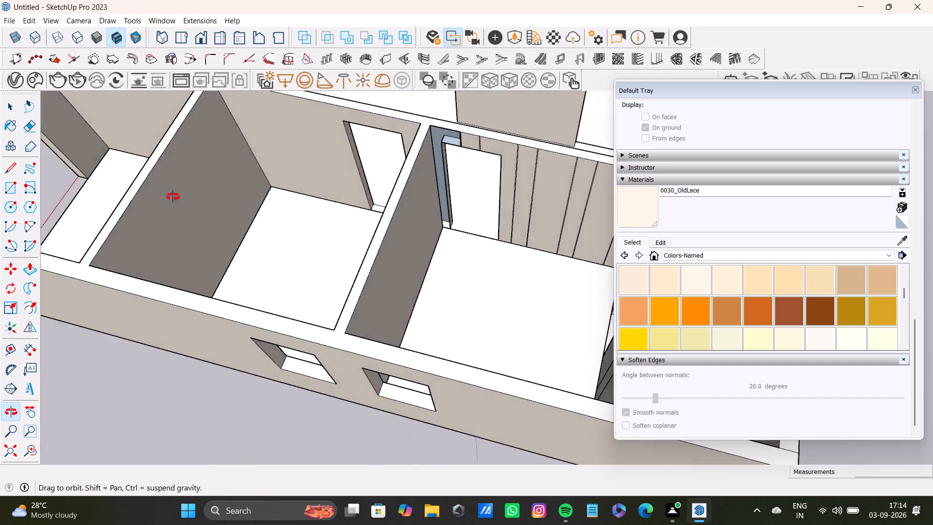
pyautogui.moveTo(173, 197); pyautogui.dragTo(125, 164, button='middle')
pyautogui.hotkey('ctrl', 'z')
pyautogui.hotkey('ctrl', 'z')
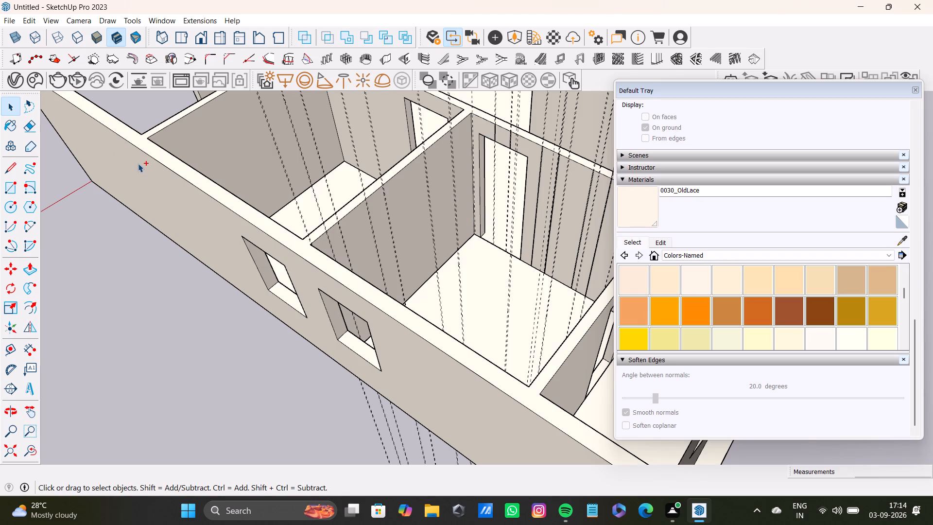
# Hide all guide lines in the model.
pyautogui.moveTo(406, 245); pyautogui.dragTo(489, 269, button='middle')
pyautogui.scroll(-5, 406, 252)
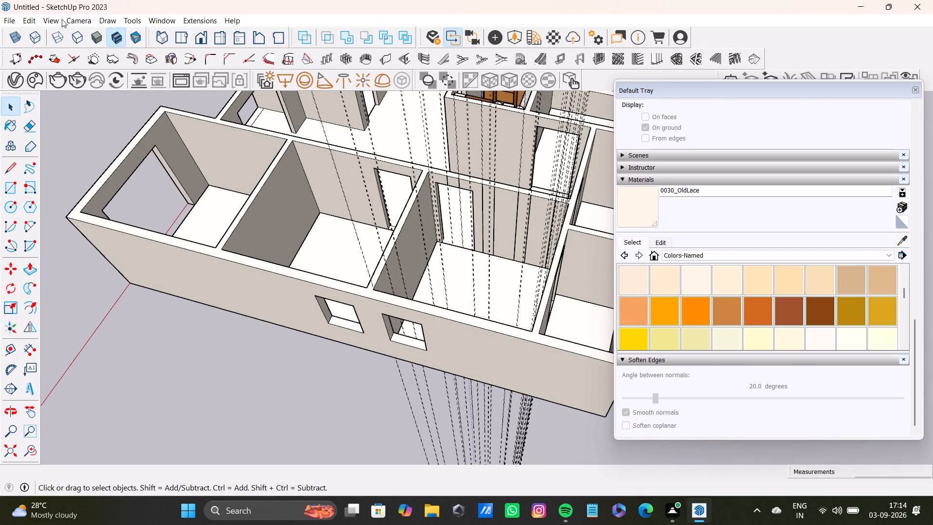
pyautogui.click(52, 21)
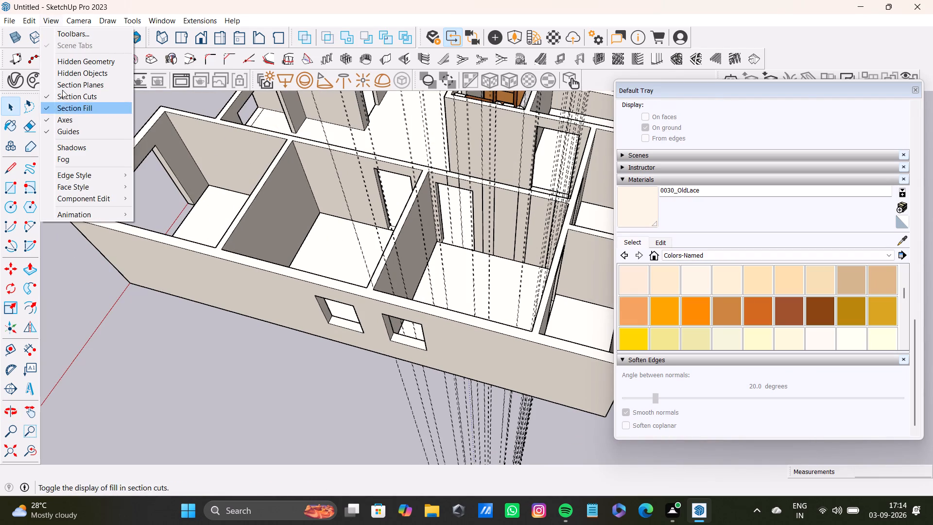
pyautogui.click(60, 124)
# Push/Pull the door wall's corner panel slightly into the room, up to the first narrow strip above the door.
pyautogui.scroll(-4, 372, 232)
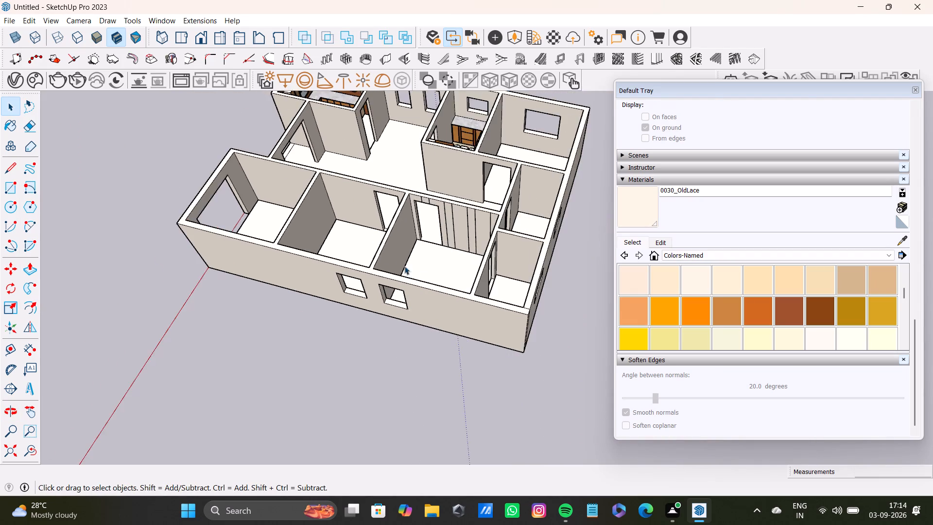
pyautogui.moveTo(453, 274); pyautogui.dragTo(571, 300, button='middle')
pyautogui.scroll(6, 436, 264)
pyautogui.moveTo(435, 274); pyautogui.dragTo(558, 283, button='middle')
pyautogui.scroll(-8, 503, 312)
pyautogui.moveTo(502, 323); pyautogui.dragTo(605, 319, button='middle')
pyautogui.scroll(7, 532, 331)
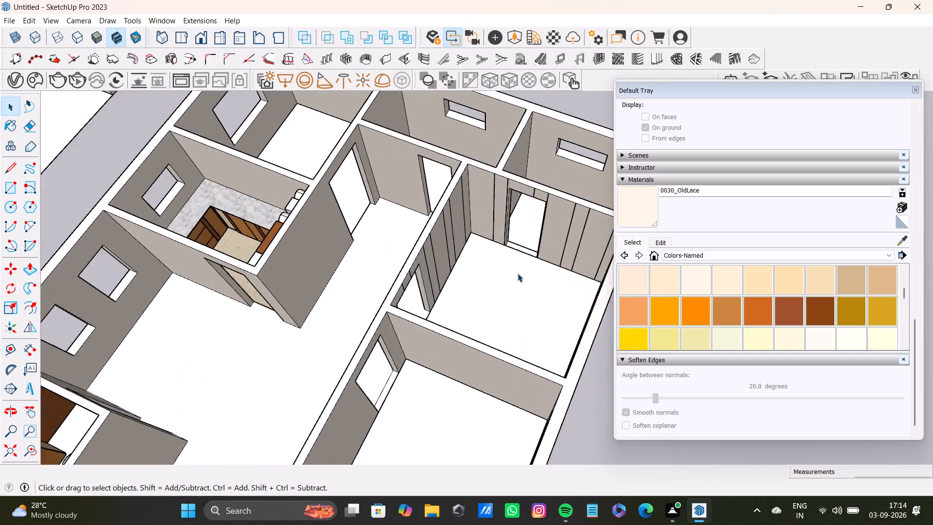
pyautogui.scroll(4, 518, 273)
pyautogui.moveTo(517, 273); pyautogui.dragTo(281, 271, button='middle')
pyautogui.scroll(-3, 299, 206)
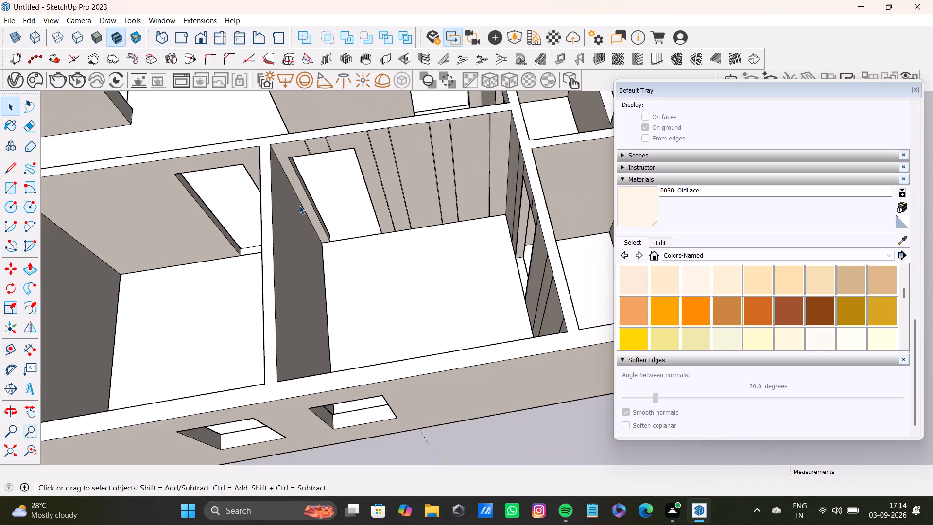
pyautogui.keyDown('shift'); pyautogui.moveTo(309, 198); pyautogui.dragTo(343, 303, button='middle'); pyautogui.keyUp('shift')
pyautogui.scroll(20, 341, 276)
pyautogui.scroll(1, 341, 276)
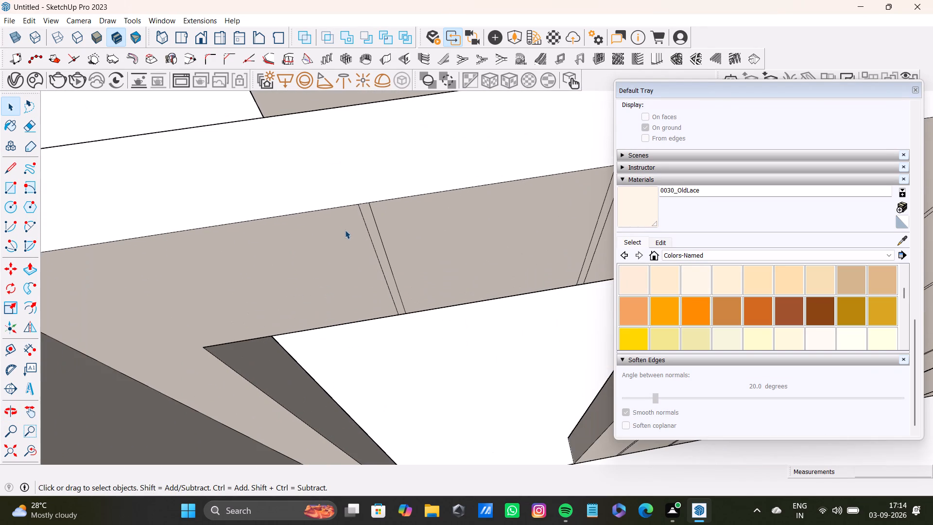
pyautogui.click(345, 230)
pyautogui.press('p')
pyautogui.moveTo(345, 230); pyautogui.dragTo(346, 237)
pyautogui.press('space')
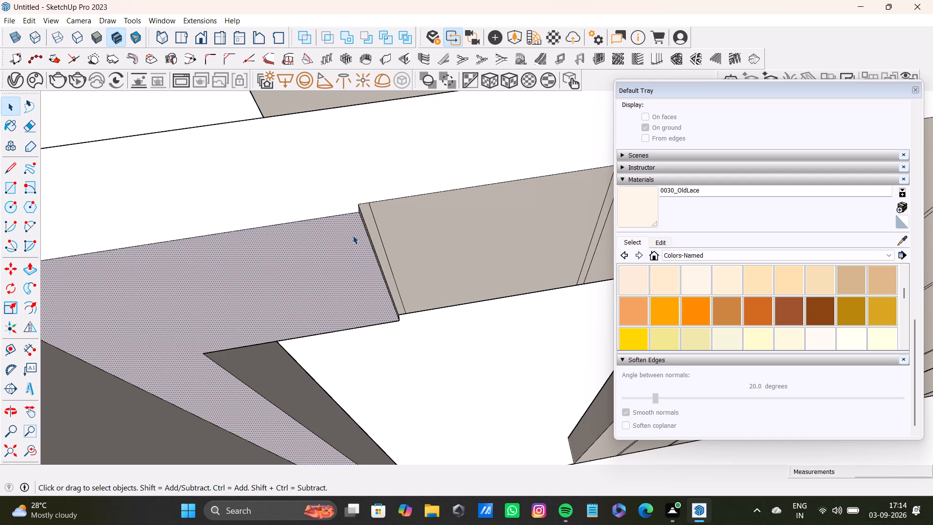
# Push/Pull the wall panel between the two strips above the door about 7/16" into the room.
pyautogui.click(387, 207)
pyautogui.press('p')
pyautogui.moveTo(387, 207); pyautogui.dragTo(351, 223)
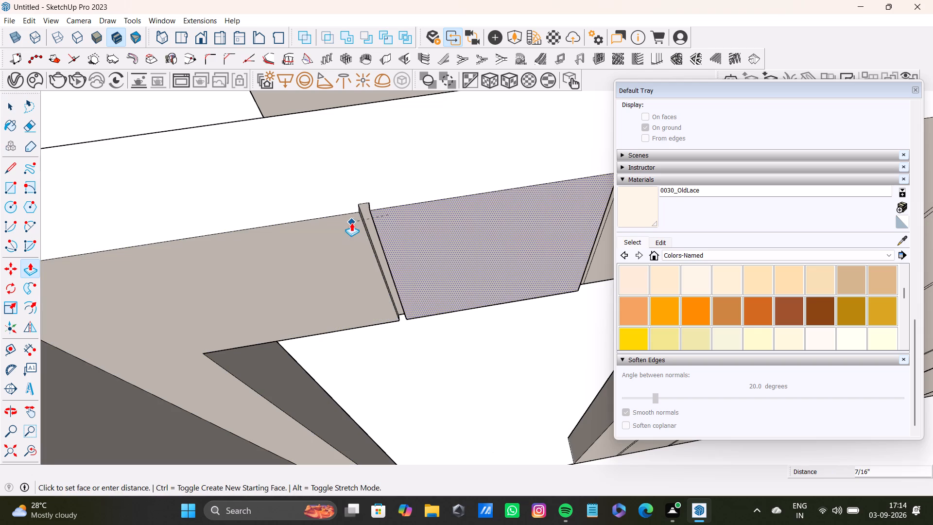
pyautogui.moveTo(351, 223); pyautogui.dragTo(350, 223)
pyautogui.scroll(-7, 349, 219)
pyautogui.keyDown('shift'); pyautogui.moveTo(375, 221); pyautogui.dragTo(285, 252, button='middle'); pyautogui.keyUp('shift')
pyautogui.press('space')
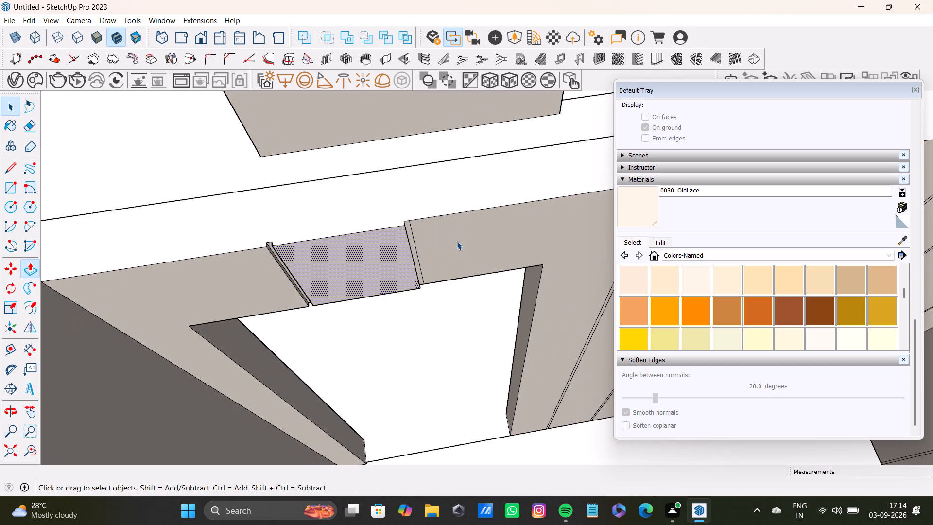
# Push/Pull the panel running from the second strip above the door around its far side 7/16" into the room.
pyautogui.click(457, 241)
pyautogui.press('p')
pyautogui.moveTo(457, 240); pyautogui.dragTo(377, 243)
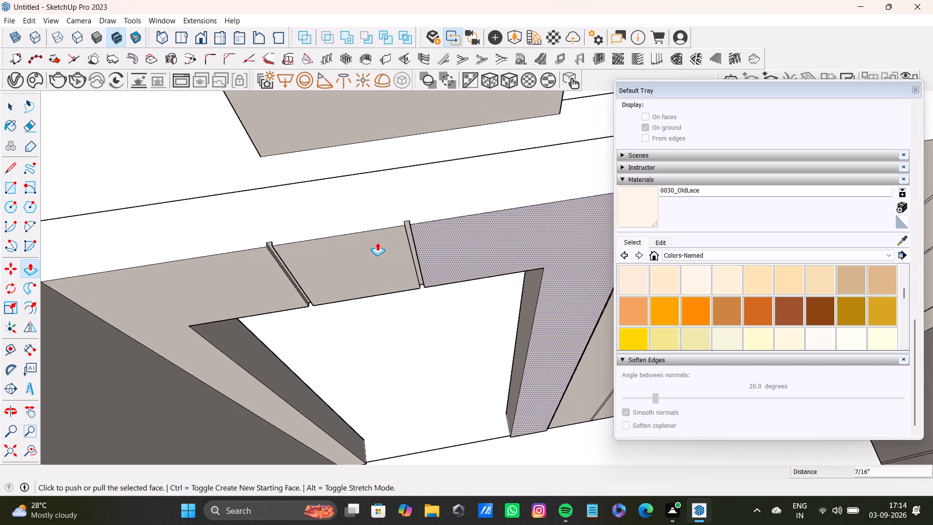
pyautogui.press('space')
# Push/Pull the full-height panel between the first two strips beyond the door into the room, level with the neighbouring panel.
pyautogui.scroll(-4, 378, 241)
pyautogui.keyDown('shift'); pyautogui.moveTo(433, 251); pyautogui.dragTo(309, 293, button='middle'); pyautogui.keyUp('shift')
pyautogui.click(480, 263)
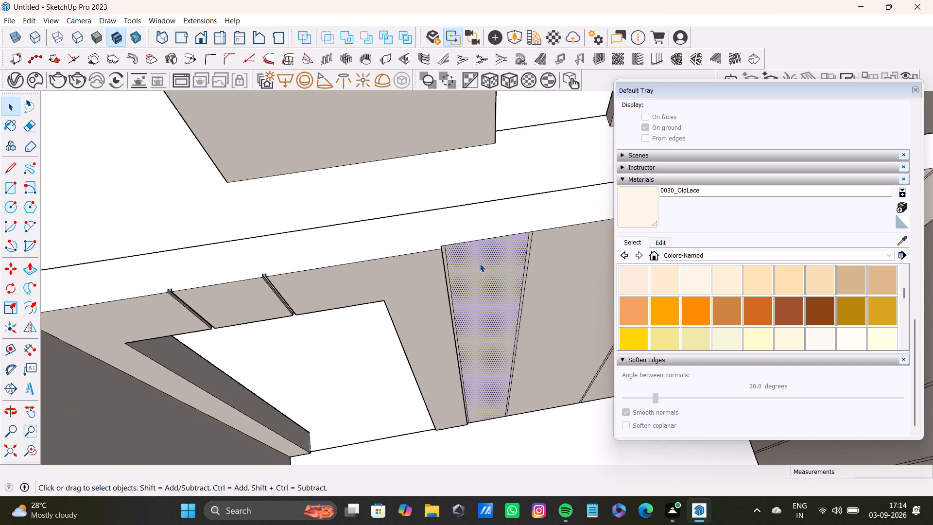
pyautogui.press('p')
pyautogui.moveTo(480, 263); pyautogui.dragTo(433, 285)
pyautogui.press('space')
pyautogui.scroll(-3, 439, 284)
pyautogui.keyDown('shift'); pyautogui.moveTo(462, 286); pyautogui.dragTo(348, 319, button='middle'); pyautogui.keyUp('shift')
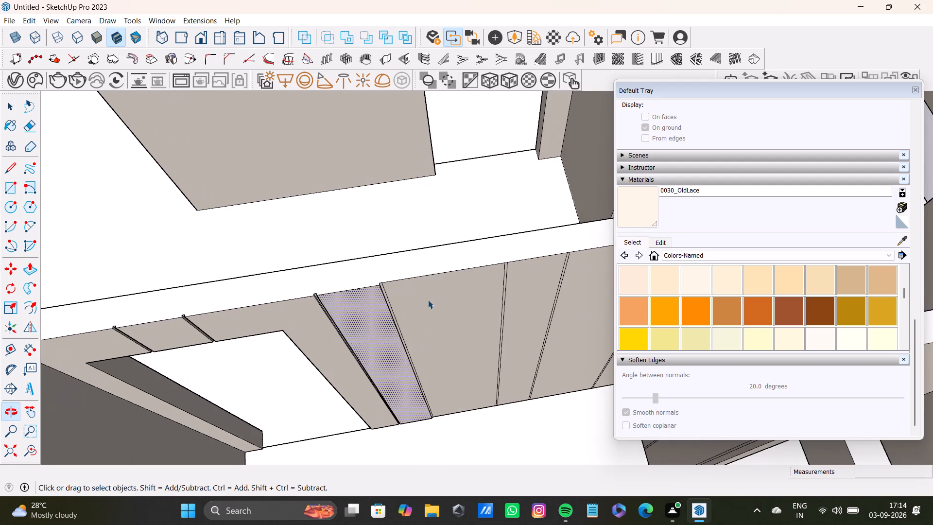
# Push/Pull the wide wall panel beyond the last raised panel on the door wall into the room, level with its neighbour.
pyautogui.click(443, 298)
pyautogui.press('p')
pyautogui.moveTo(443, 298); pyautogui.dragTo(371, 305)
pyautogui.press('space')
# Push/Pull the narrow full-height panel between the next two strips of the same wall into the room, level with its neighbour.
pyautogui.scroll(-2, 413, 300)
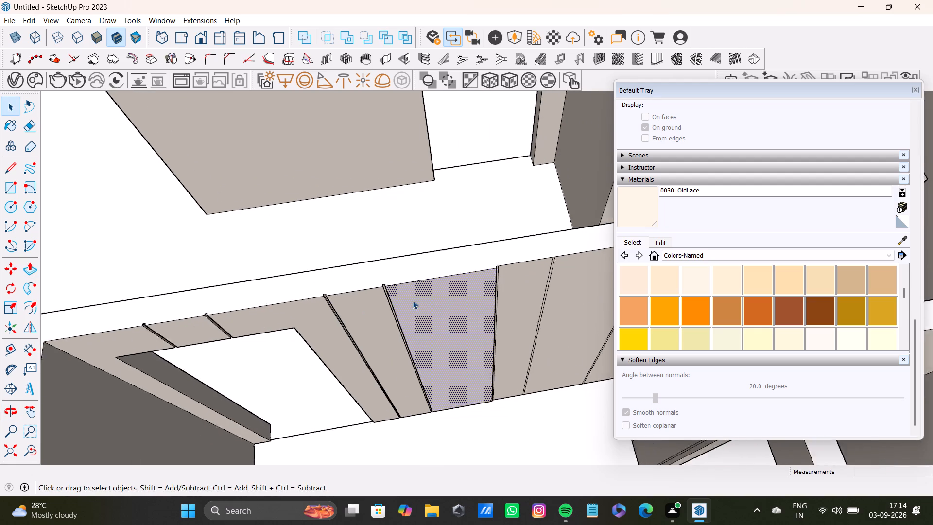
pyautogui.scroll(-2, 413, 300)
pyautogui.keyDown('shift'); pyautogui.moveTo(452, 305); pyautogui.dragTo(397, 317, button='middle'); pyautogui.keyUp('shift')
pyautogui.scroll(3, 428, 297)
pyautogui.click(431, 297)
pyautogui.press('p')
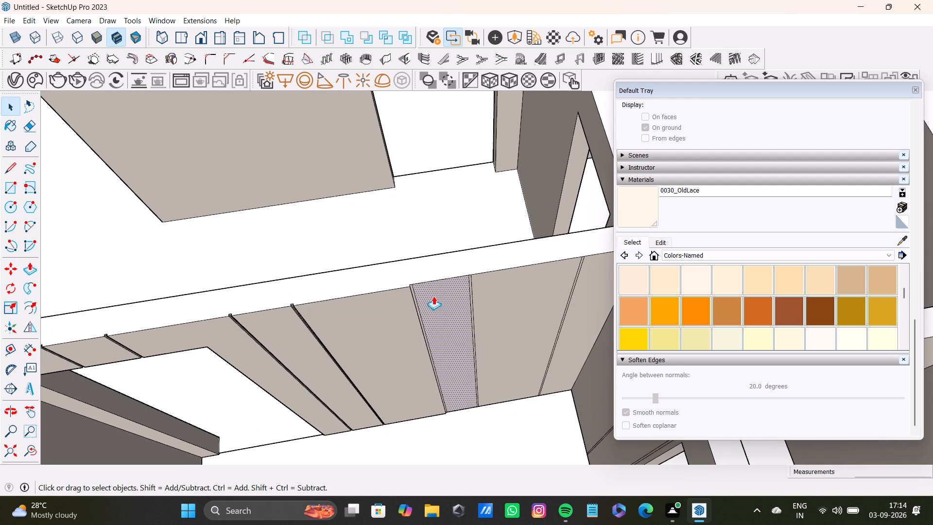
pyautogui.moveTo(433, 296); pyautogui.dragTo(369, 315)
pyautogui.press('space')
# Push/Pull the wide panel before the last strip of this wall into the room, level with the raised panels.
pyautogui.click(513, 291)
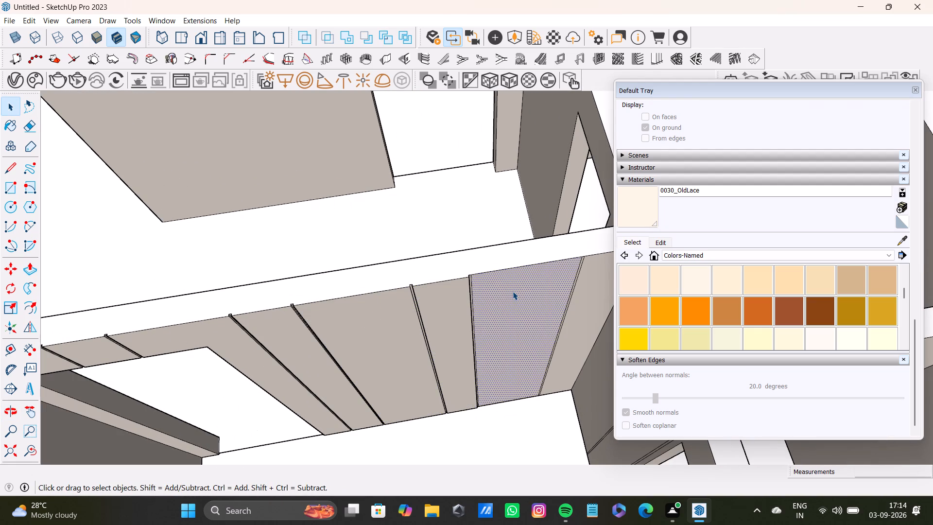
pyautogui.press('p')
pyautogui.moveTo(513, 291); pyautogui.dragTo(453, 308)
pyautogui.scroll(-4, 453, 308)
pyautogui.keyDown('shift'); pyautogui.moveTo(492, 289); pyautogui.dragTo(408, 320, button='middle'); pyautogui.keyUp('shift')
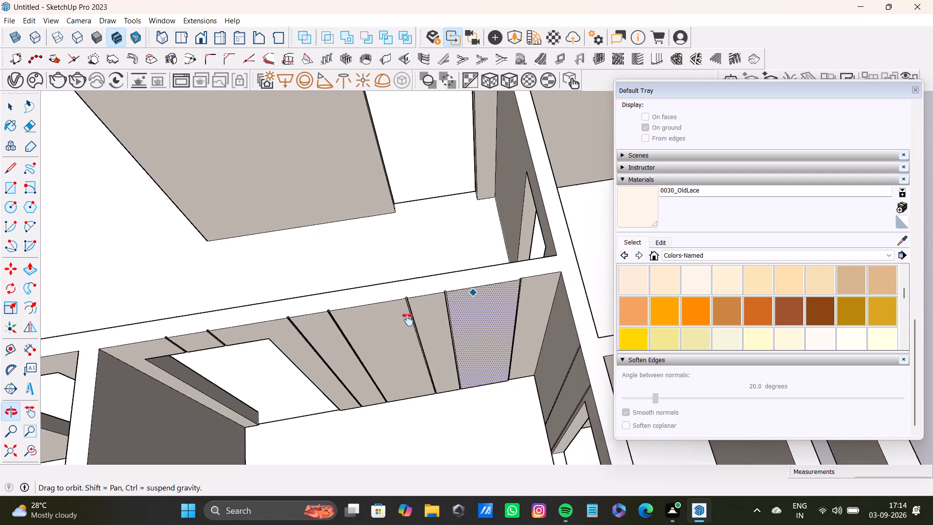
pyautogui.keyDown('shift'); pyautogui.moveTo(408, 320); pyautogui.dragTo(393, 331, button='middle'); pyautogui.keyUp('shift')
pyautogui.scroll(3, 448, 315)
pyautogui.click(458, 337)
pyautogui.press('p')
pyautogui.click(470, 331)
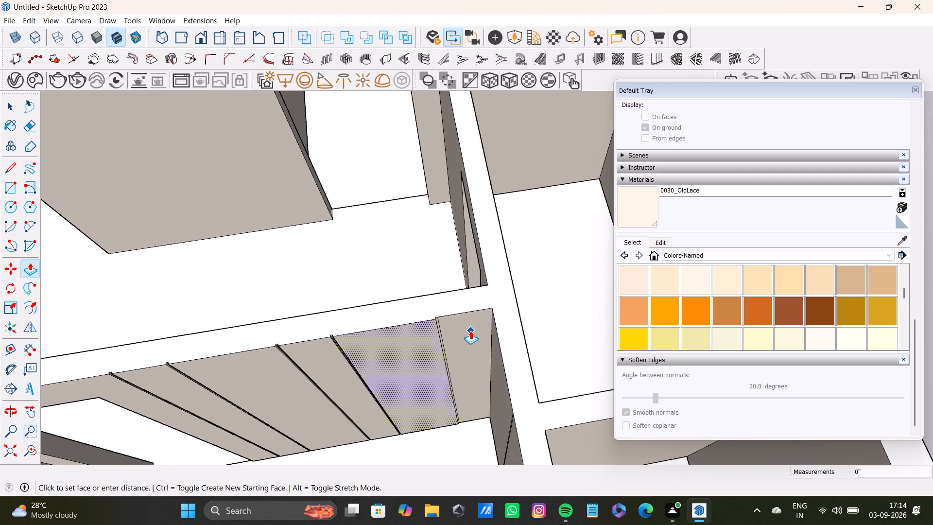
pyautogui.press('p')
pyautogui.moveTo(470, 329); pyautogui.dragTo(423, 348)
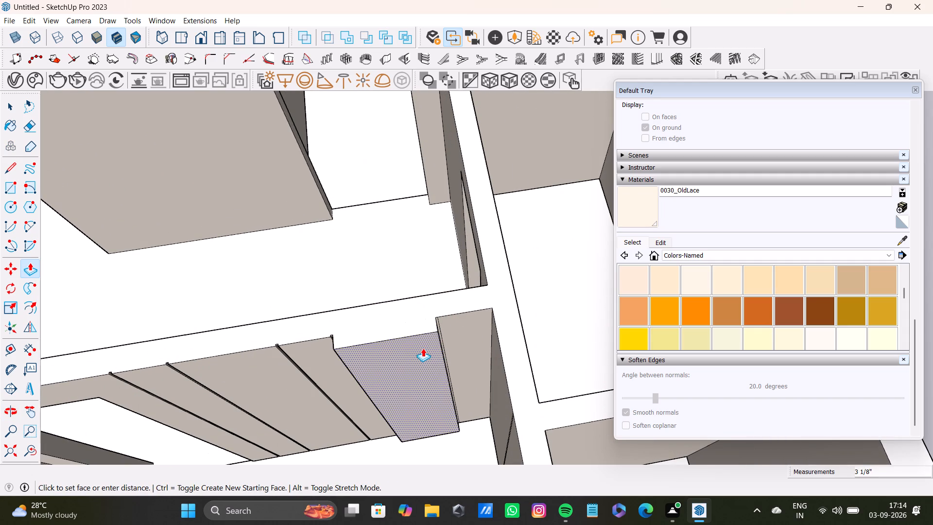
pyautogui.moveTo(423, 348); pyautogui.dragTo(324, 341)
pyautogui.press('space')
# Push/Pull the corner panel at the far end of this wall into the room, level with the raised panels.
pyautogui.click(457, 331)
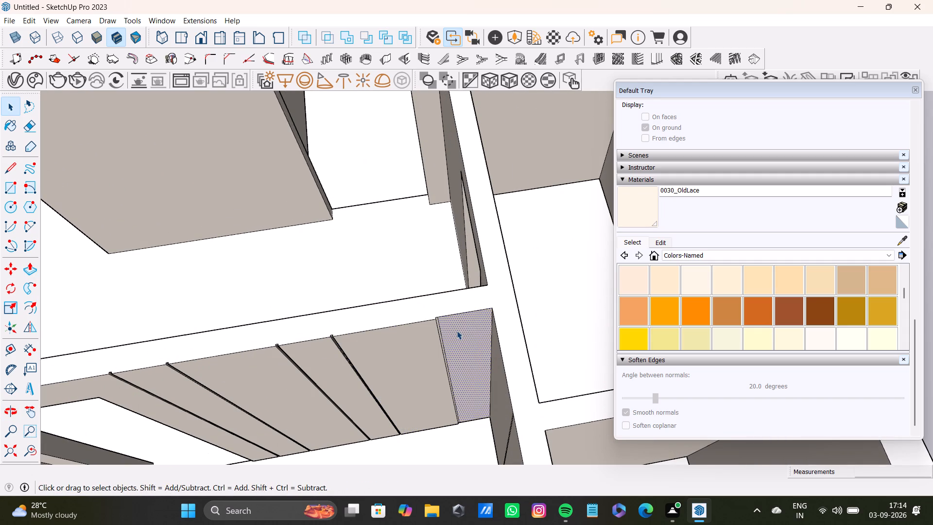
pyautogui.press('p')
pyautogui.moveTo(457, 331); pyautogui.dragTo(417, 345)
pyautogui.press('space')
# Push/Pull the corner panel of the adjoining doorway wall slightly into the room, up to its first strip.
pyautogui.scroll(-3, 415, 357)
pyautogui.moveTo(423, 392); pyautogui.dragTo(615, 350, button='middle')
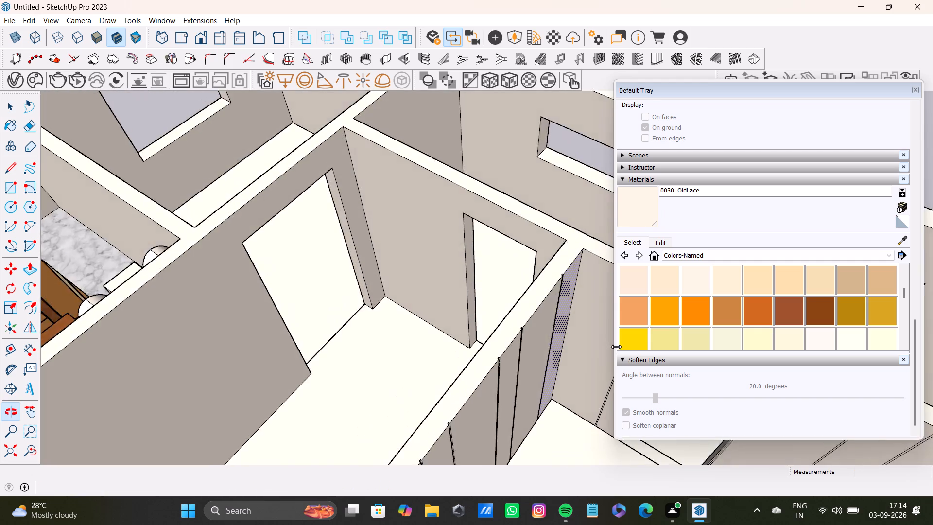
pyautogui.scroll(3, 592, 330)
pyautogui.keyDown('shift'); pyautogui.moveTo(569, 300); pyautogui.dragTo(331, 318, button='middle'); pyautogui.keyUp('shift')
pyautogui.moveTo(336, 325); pyautogui.dragTo(425, 304, button='middle')
pyautogui.click(414, 299)
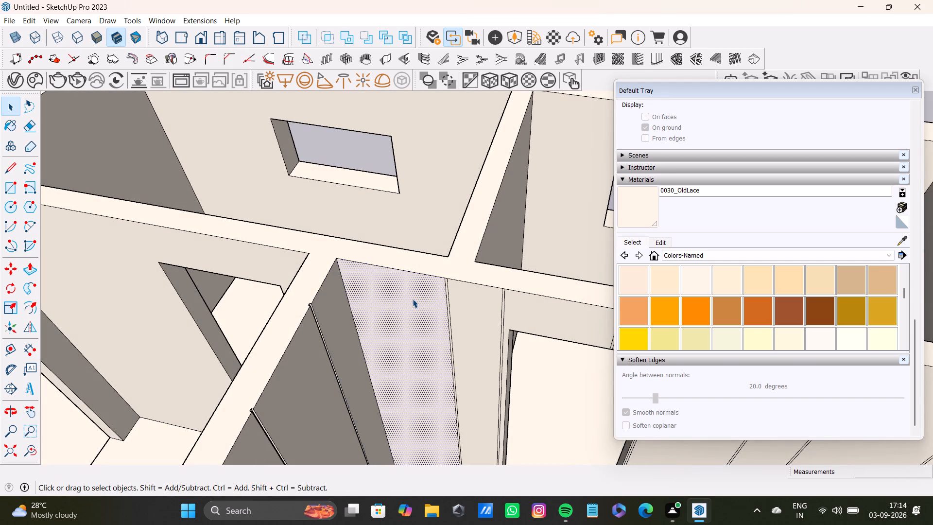
pyautogui.press('p')
pyautogui.moveTo(412, 299); pyautogui.dragTo(404, 309)
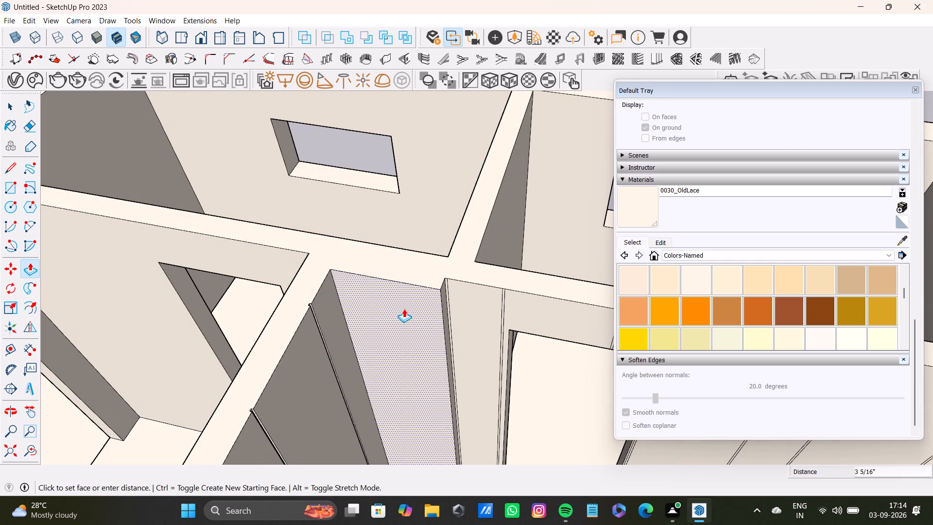
pyautogui.moveTo(404, 309); pyautogui.dragTo(406, 301)
pyautogui.press('space')
# Push/Pull the narrow full-height panel before the doorway into the room, level with the raised corner panel.
pyautogui.click(470, 307)
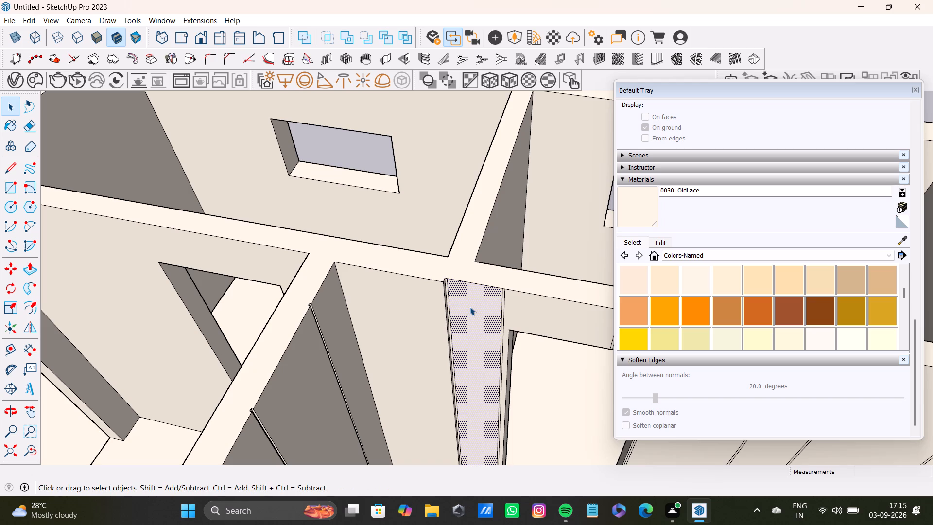
pyautogui.press('p')
pyautogui.moveTo(470, 307); pyautogui.dragTo(436, 304)
pyautogui.press('space')
# Push/Pull the panel running along the doorway's near side and over it to the next strip, level with its neighbour.
pyautogui.click(514, 307)
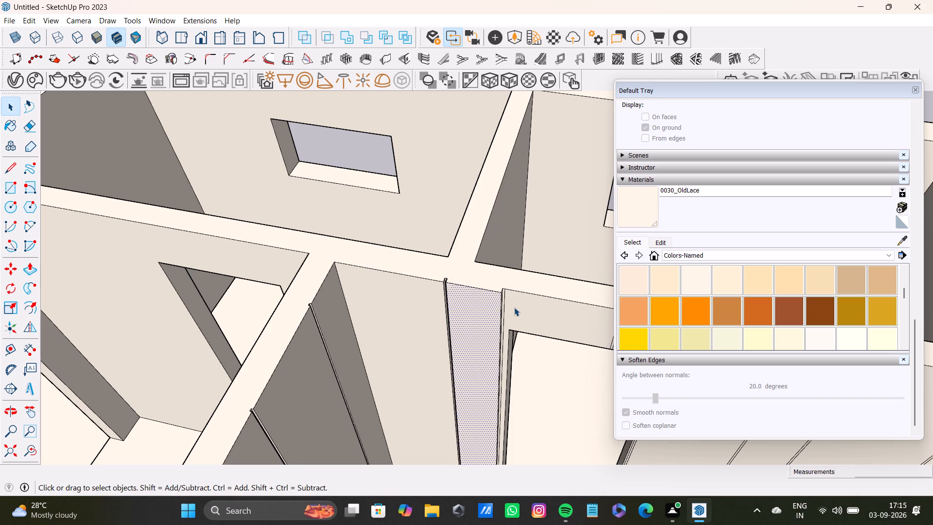
pyautogui.press('p')
pyautogui.moveTo(515, 307); pyautogui.dragTo(497, 308)
pyautogui.press('space')
# Push/Pull the small panel above the doorway between the two strips into the room, level with the neighbouring panel.
pyautogui.scroll(-4, 494, 317)
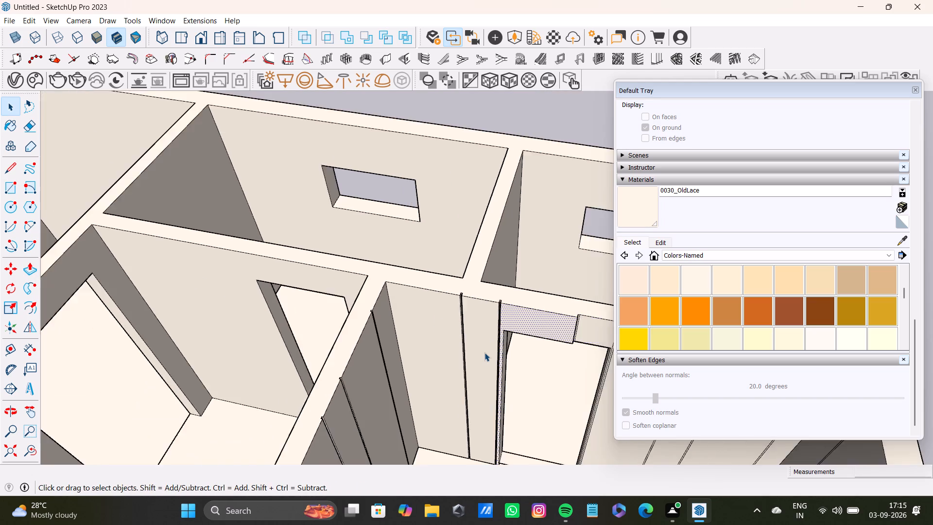
pyautogui.scroll(-7, 484, 352)
pyautogui.keyDown('shift'); pyautogui.moveTo(484, 352); pyautogui.dragTo(422, 330, button='middle'); pyautogui.keyUp('shift')
pyautogui.scroll(7, 443, 314)
pyautogui.click(489, 319)
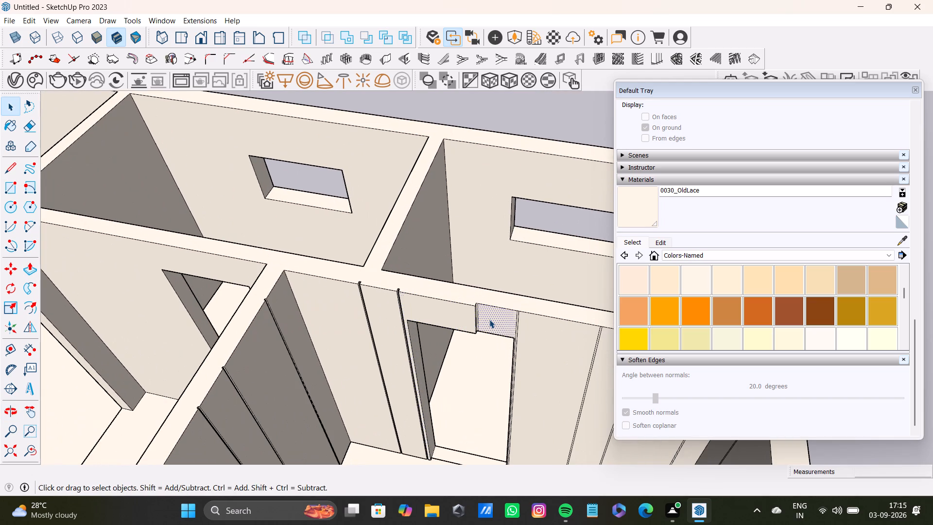
pyautogui.press('p')
pyautogui.moveTo(489, 319); pyautogui.dragTo(478, 323)
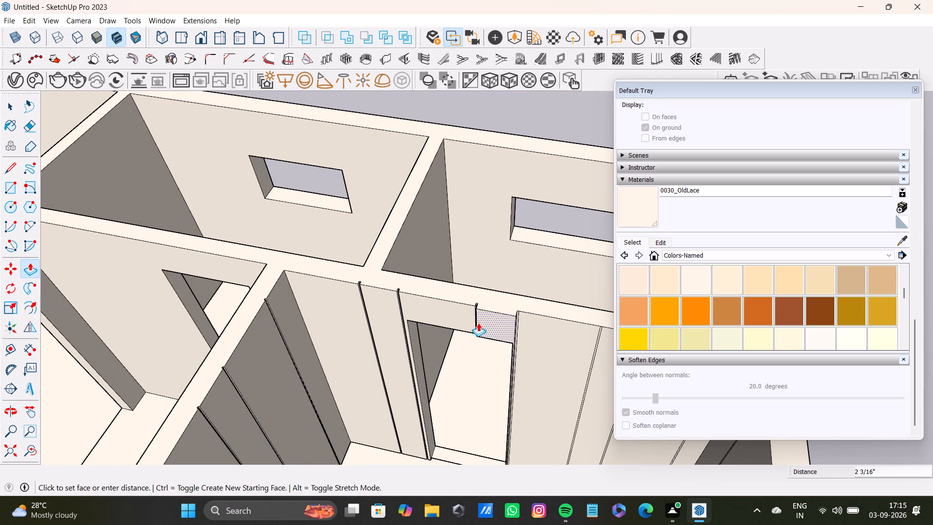
pyautogui.moveTo(478, 323); pyautogui.dragTo(471, 311)
pyautogui.scroll(-4, 511, 379)
pyautogui.press('space')
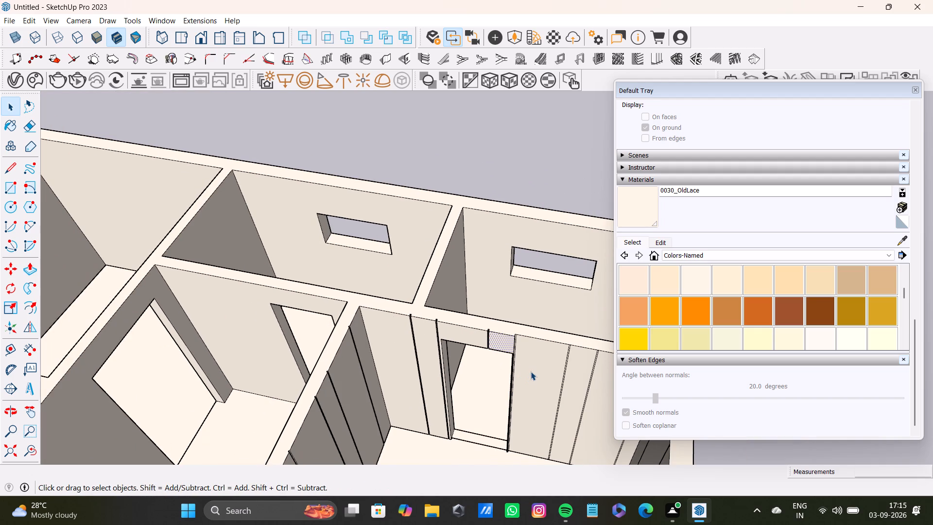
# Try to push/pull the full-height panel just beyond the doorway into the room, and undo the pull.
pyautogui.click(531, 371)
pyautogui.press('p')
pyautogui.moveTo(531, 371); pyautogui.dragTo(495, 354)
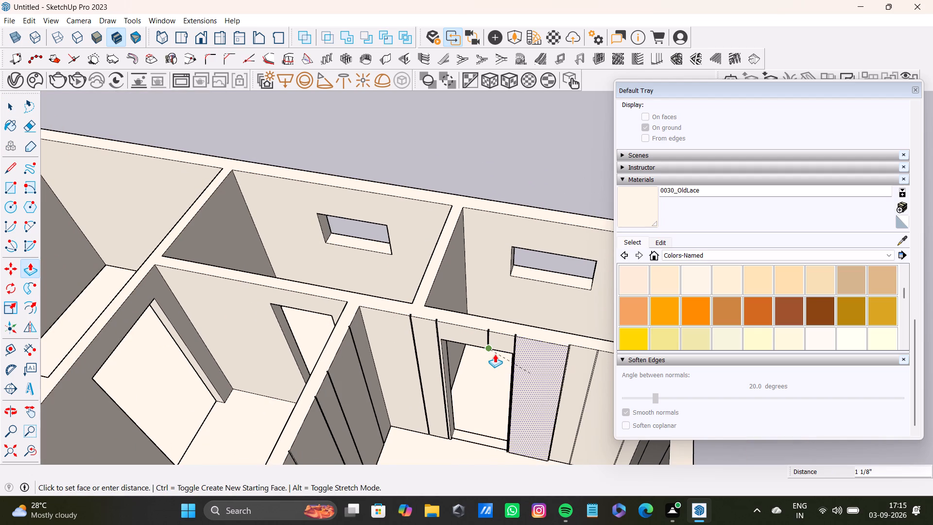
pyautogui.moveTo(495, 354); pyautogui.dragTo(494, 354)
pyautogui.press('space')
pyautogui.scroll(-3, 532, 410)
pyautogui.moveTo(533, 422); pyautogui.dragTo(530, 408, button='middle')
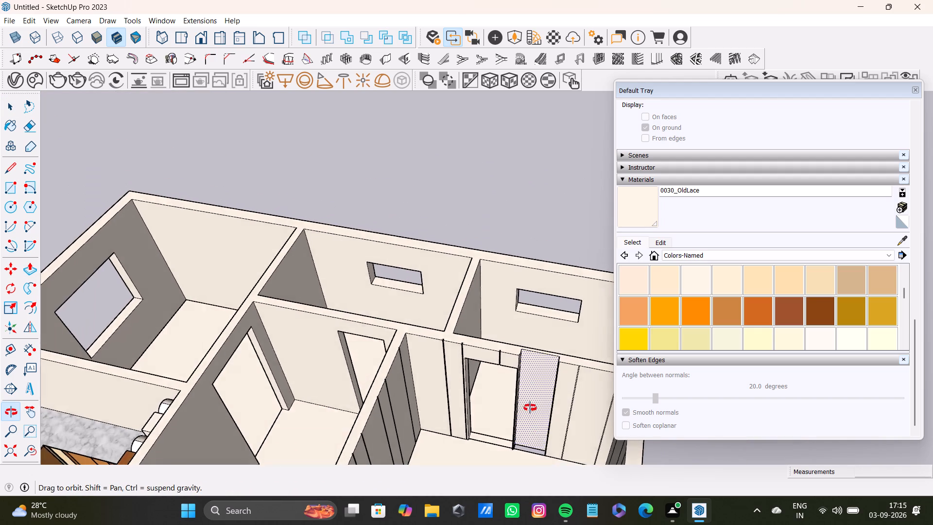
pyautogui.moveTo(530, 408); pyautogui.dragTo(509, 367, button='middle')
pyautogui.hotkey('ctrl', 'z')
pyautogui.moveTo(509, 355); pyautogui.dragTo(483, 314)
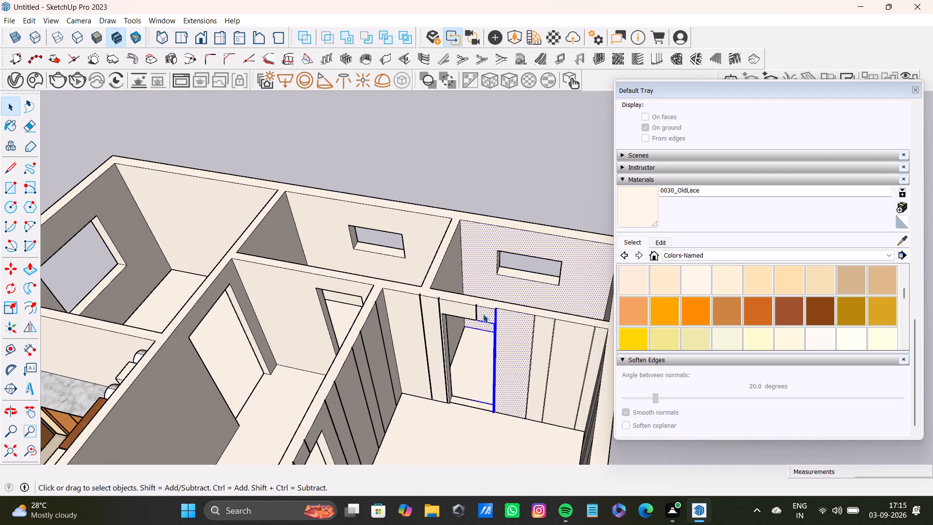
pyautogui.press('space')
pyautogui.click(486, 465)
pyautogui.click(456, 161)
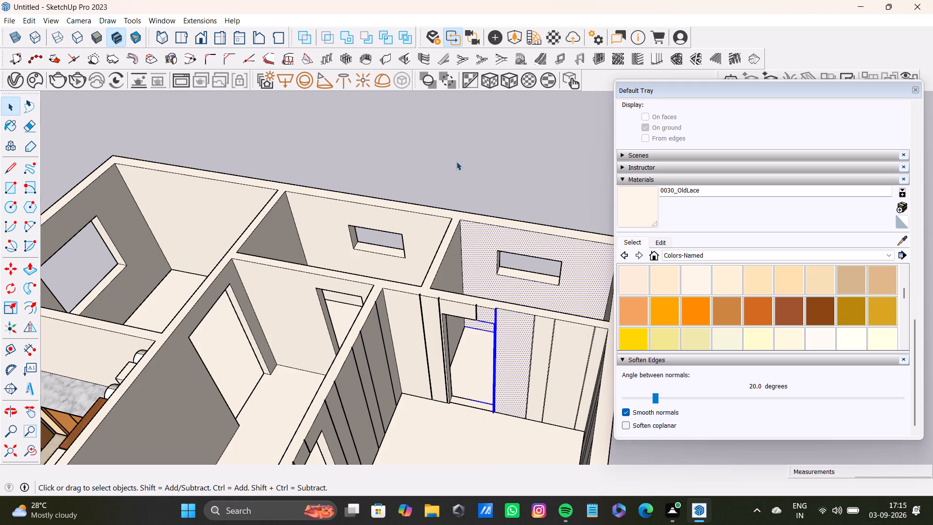
# Push/Pull the full-height panel just beyond the doorway into the room, level with the panel above the doorway.
pyautogui.click(504, 334)
pyautogui.press('p')
pyautogui.moveTo(506, 331); pyautogui.dragTo(494, 326)
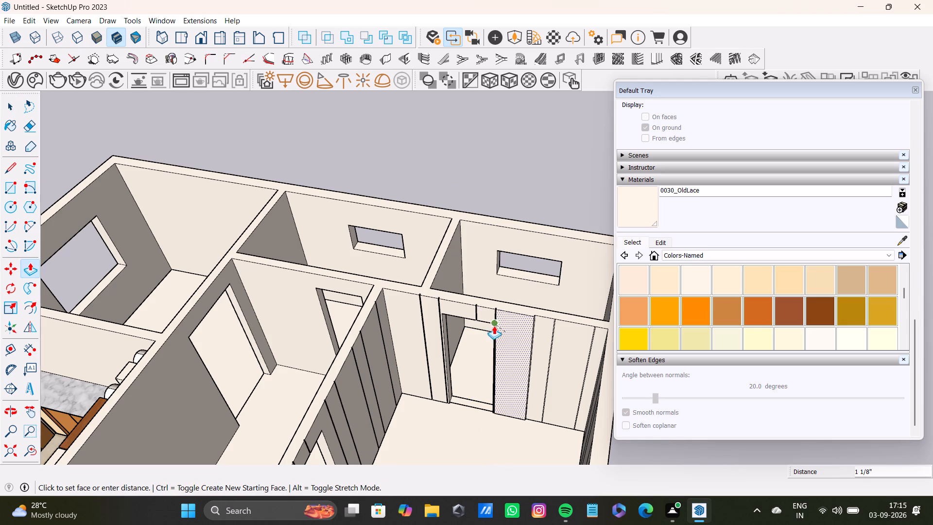
pyautogui.moveTo(494, 326); pyautogui.dragTo(485, 314)
pyautogui.press('space')
# Push/Pull the narrow panel between the next two strips beyond the doorway into the room, level with its neighbour.
pyautogui.scroll(5, 561, 341)
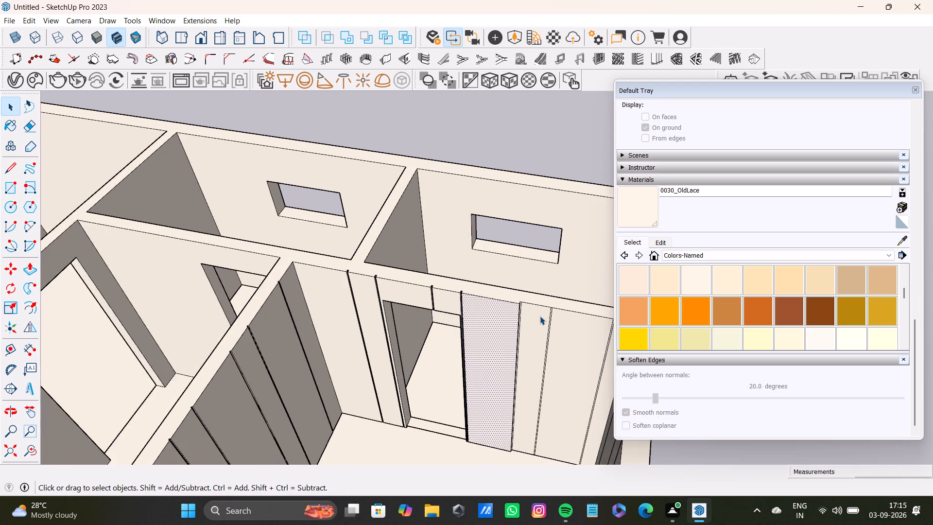
pyautogui.scroll(2, 540, 316)
pyautogui.click(539, 316)
pyautogui.press('p')
pyautogui.moveTo(539, 316); pyautogui.dragTo(501, 313)
pyautogui.press('space')
# Push/Pull the wide panel before the doorway wall's last strip into the room, level with its neighbour.
pyautogui.scroll(-5, 506, 330)
pyautogui.moveTo(507, 333); pyautogui.dragTo(476, 319, button='middle')
pyautogui.scroll(4, 501, 325)
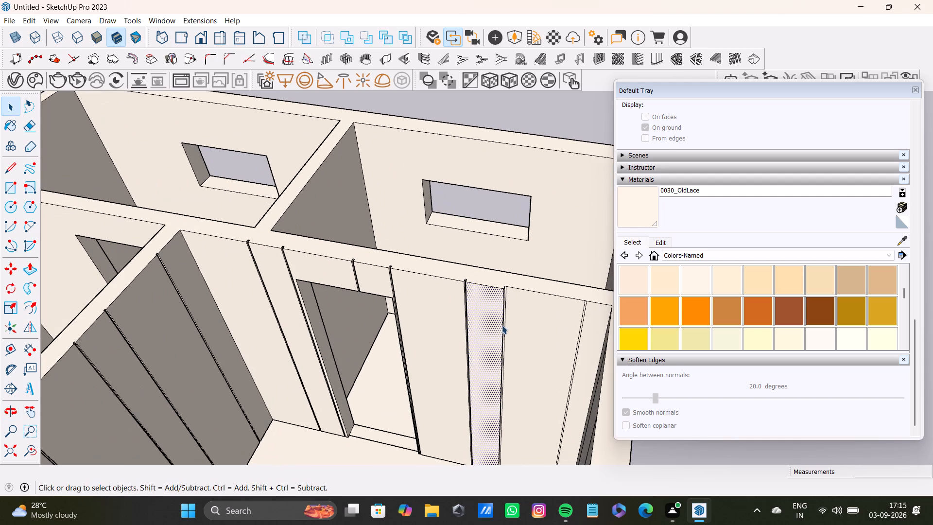
pyautogui.click(520, 319)
pyautogui.press('p')
pyautogui.moveTo(520, 319); pyautogui.dragTo(494, 321)
pyautogui.press('space')
# Push/Pull the narrow corner panel at the doorway wall's far end into the room, level with the raised panels.
pyautogui.scroll(-4, 493, 322)
pyautogui.keyDown('shift'); pyautogui.moveTo(505, 326); pyautogui.dragTo(474, 306, button='middle'); pyautogui.keyUp('shift')
pyautogui.scroll(4, 473, 308)
pyautogui.moveTo(493, 321); pyautogui.dragTo(553, 338, button='middle')
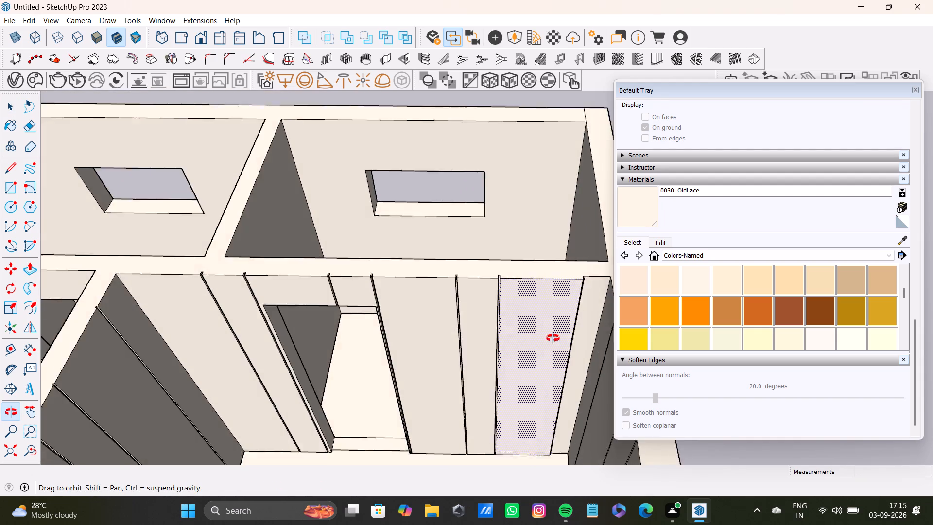
pyautogui.moveTo(553, 338); pyautogui.dragTo(445, 299, button='middle')
pyautogui.moveTo(474, 285); pyautogui.dragTo(504, 273, button='middle')
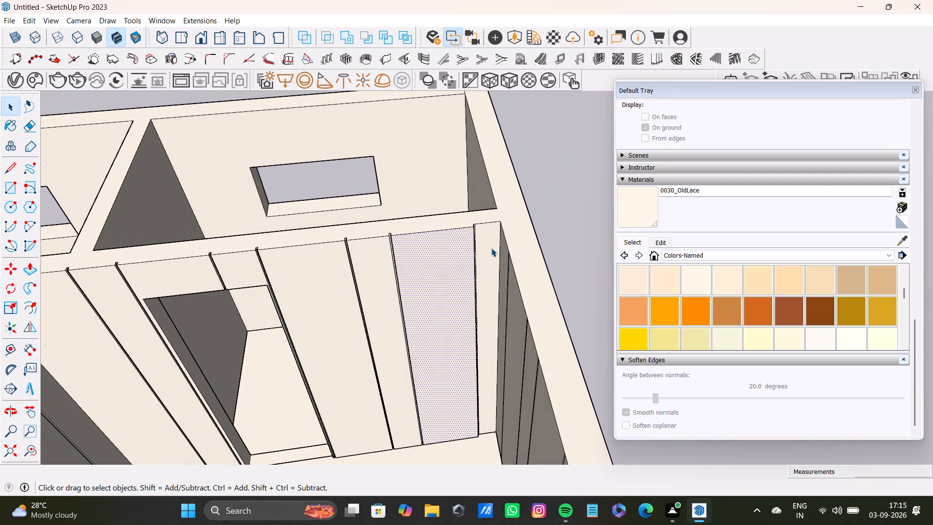
pyautogui.click(491, 248)
pyautogui.press('p')
pyautogui.moveTo(491, 247); pyautogui.dragTo(461, 258)
pyautogui.press('space')
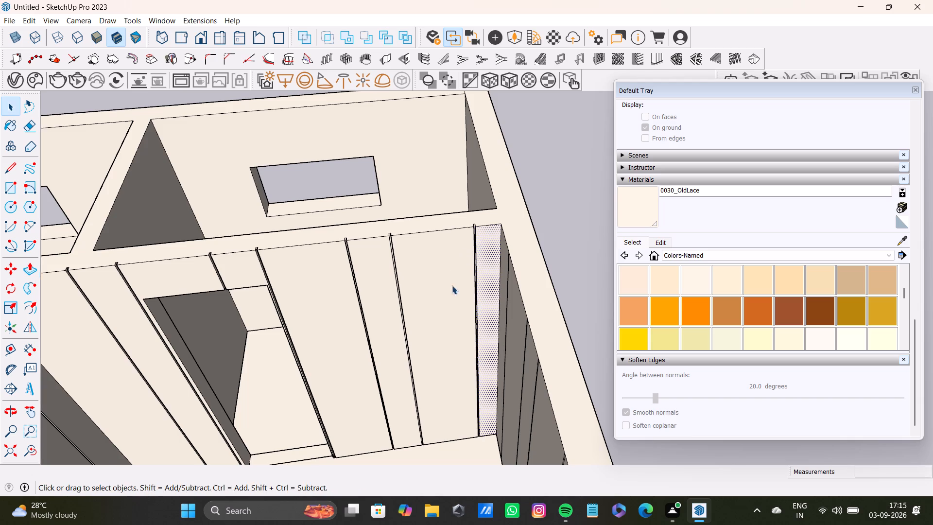
# Push/Pull the corner panel of the adjoining outer wall about 1/4" into the room, up to its first strip.
pyautogui.scroll(-3, 452, 285)
pyautogui.moveTo(477, 332); pyautogui.dragTo(629, 319, button='middle')
pyautogui.scroll(4, 574, 300)
pyautogui.keyDown('shift'); pyautogui.moveTo(543, 267); pyautogui.dragTo(427, 296, button='middle'); pyautogui.keyUp('shift')
pyautogui.moveTo(418, 318); pyautogui.dragTo(546, 313, button='middle')
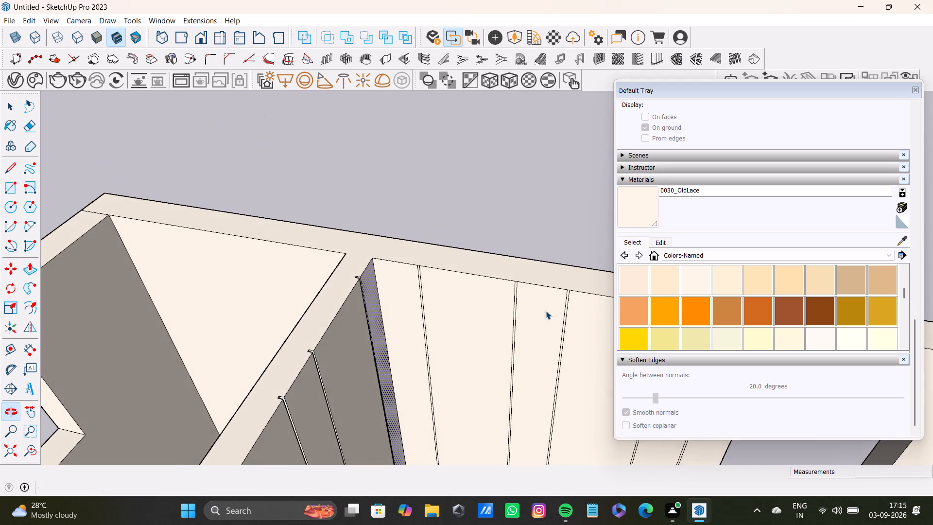
pyautogui.scroll(3, 432, 307)
pyautogui.click(400, 271)
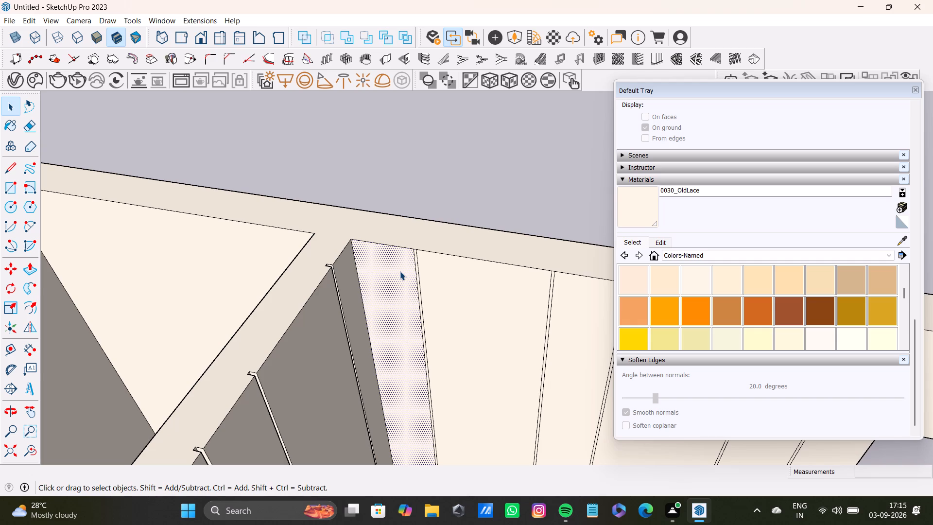
pyautogui.press('p')
pyautogui.moveTo(400, 271); pyautogui.dragTo(363, 255)
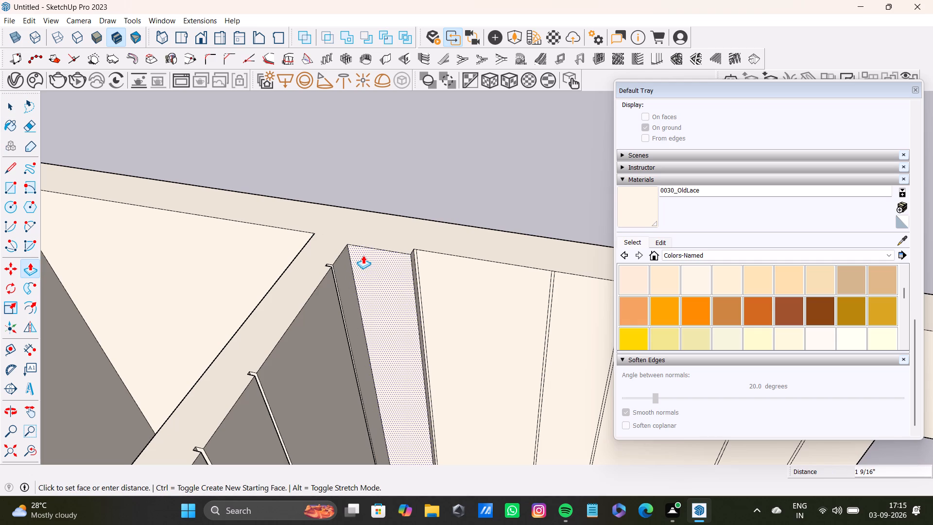
pyautogui.moveTo(363, 255); pyautogui.dragTo(367, 252)
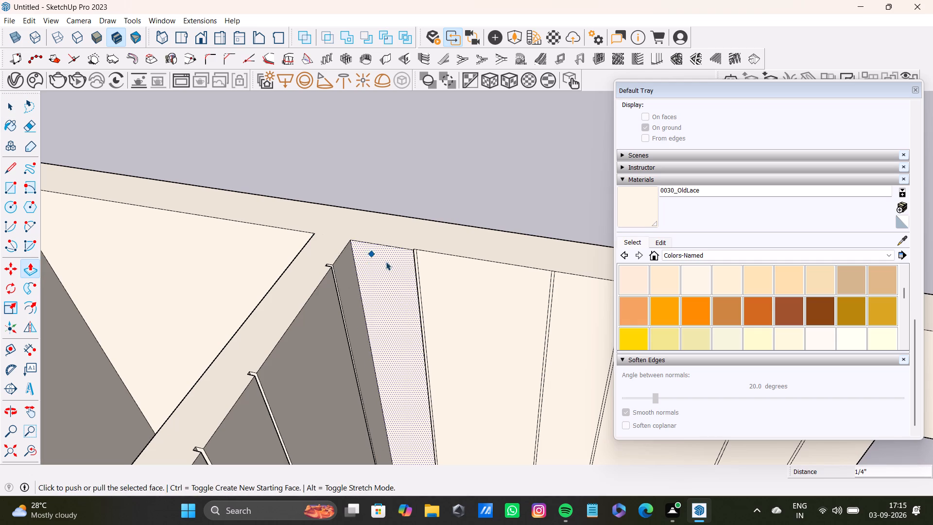
pyautogui.press('space')
# Push/Pull the wide panel after the outer wall's first strip into the room, level with the raised corner panel.
pyautogui.click(463, 295)
pyautogui.press('p')
pyautogui.moveTo(454, 293); pyautogui.dragTo(415, 282)
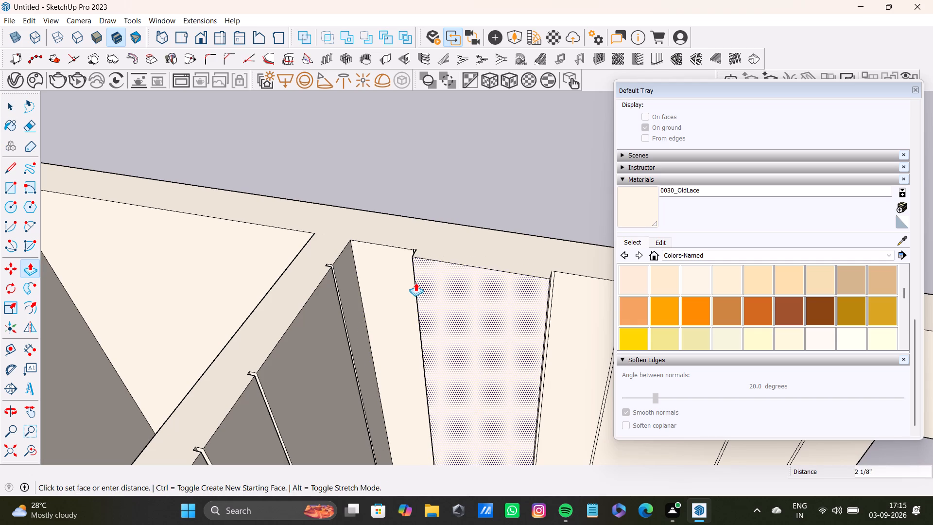
pyautogui.moveTo(415, 282); pyautogui.dragTo(402, 266)
pyautogui.press('space')
# Push/Pull the narrow panel between the outer wall's second and third strips into the room, level with its neighbour.
pyautogui.click(575, 310)
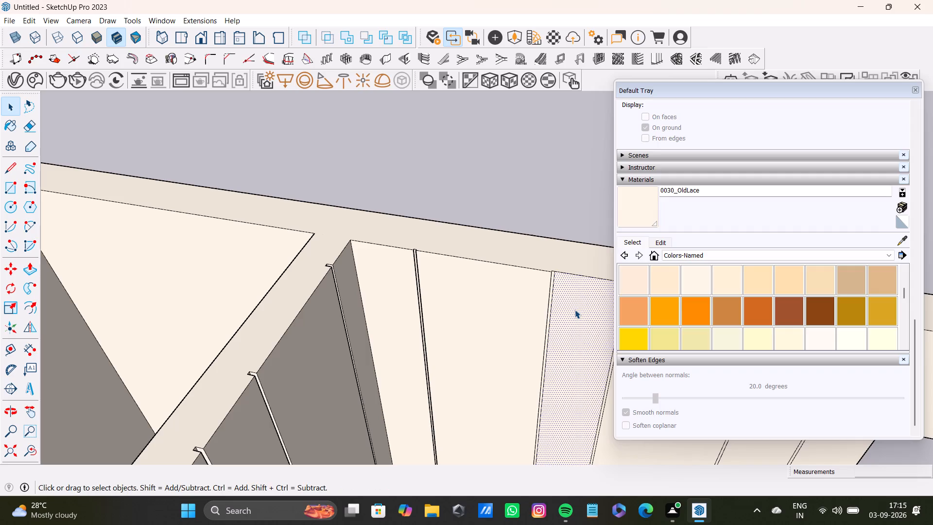
pyautogui.press('p')
pyautogui.moveTo(575, 310); pyautogui.dragTo(528, 307)
# Push/Pull the wide panel after the outer wall's third strip into the room, level with the raised panels.
pyautogui.scroll(-7, 489, 337)
pyautogui.keyDown('shift'); pyautogui.moveTo(508, 319); pyautogui.dragTo(419, 296, button='middle'); pyautogui.keyUp('shift')
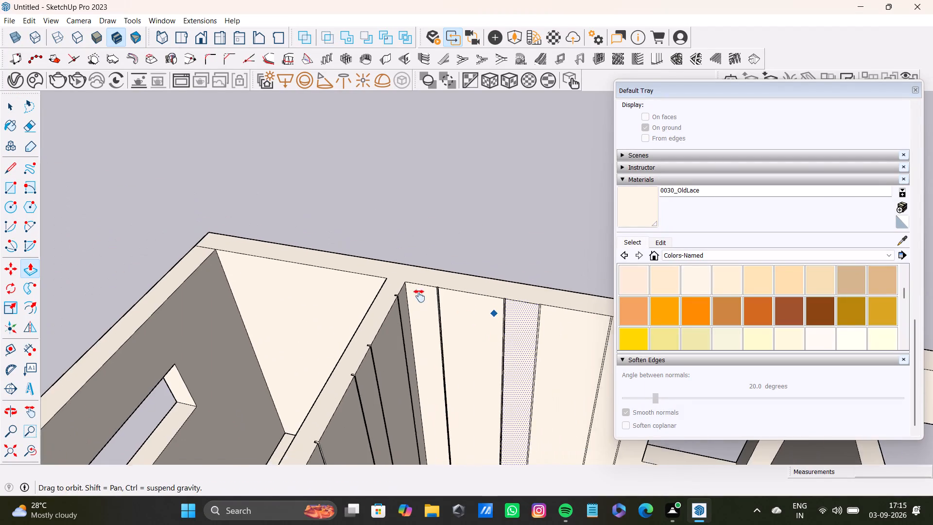
pyautogui.keyDown('shift'); pyautogui.moveTo(419, 296); pyautogui.dragTo(375, 297, button='middle'); pyautogui.keyUp('shift')
pyautogui.scroll(7, 449, 312)
pyautogui.press('space')
pyautogui.click(449, 312)
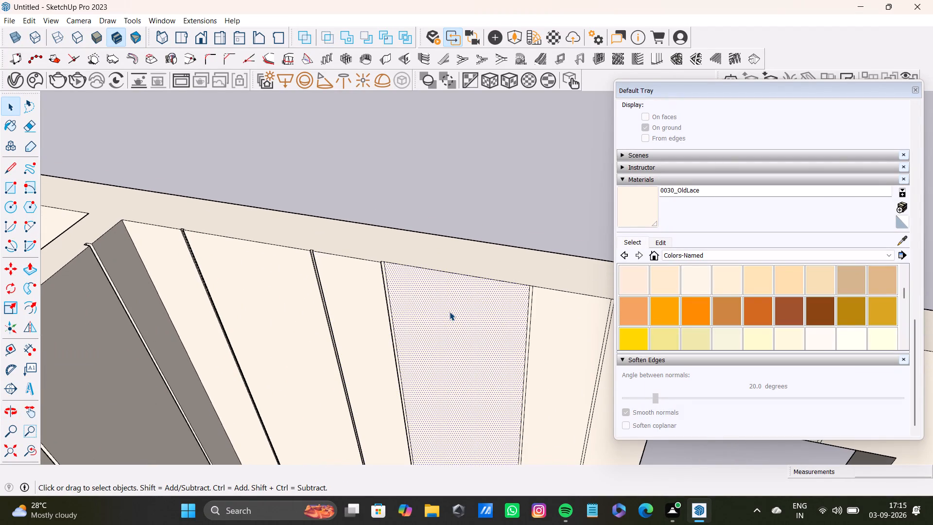
pyautogui.press('p')
pyautogui.moveTo(449, 312); pyautogui.dragTo(365, 272)
pyautogui.press('space')
# Push/Pull the narrow panel between the outer wall's fourth and fifth strips 1/4" into the room, level with its neighbour.
pyautogui.click(559, 325)
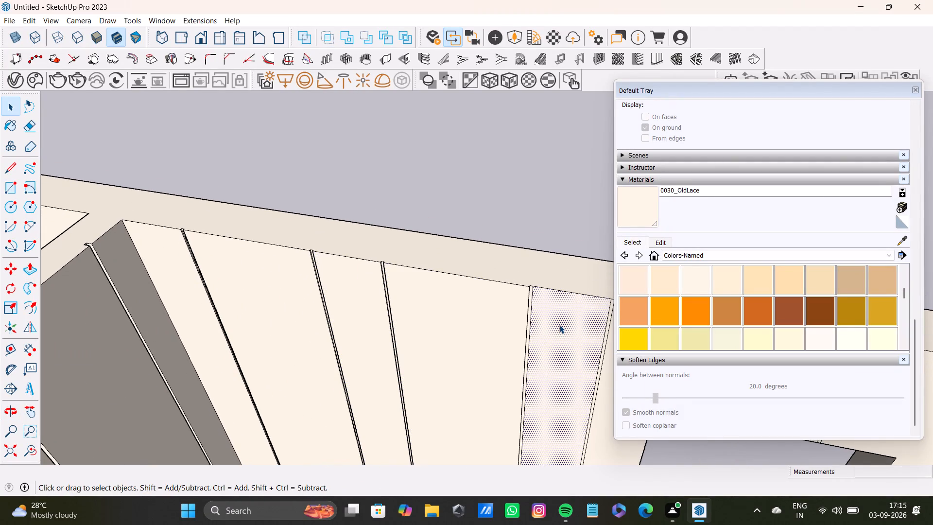
pyautogui.press('p')
pyautogui.moveTo(559, 325); pyautogui.dragTo(505, 316)
# Push/Pull the wide panel after the fifth strip, running beside and around the window opening, 1/4" into the room.
pyautogui.scroll(-4, 510, 312)
pyautogui.keyDown('shift'); pyautogui.moveTo(509, 314); pyautogui.dragTo(407, 289, button='middle'); pyautogui.keyUp('shift')
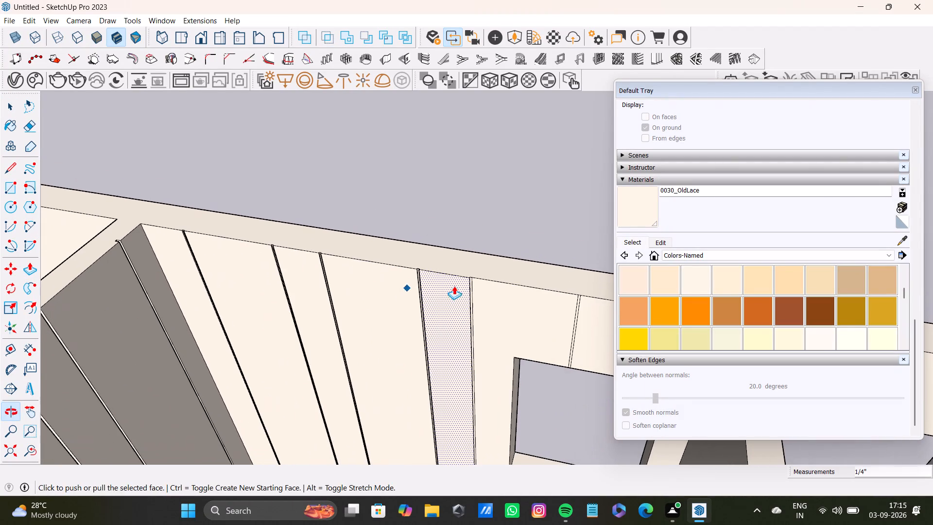
pyautogui.click(543, 314)
pyautogui.press('space')
pyautogui.click(543, 314)
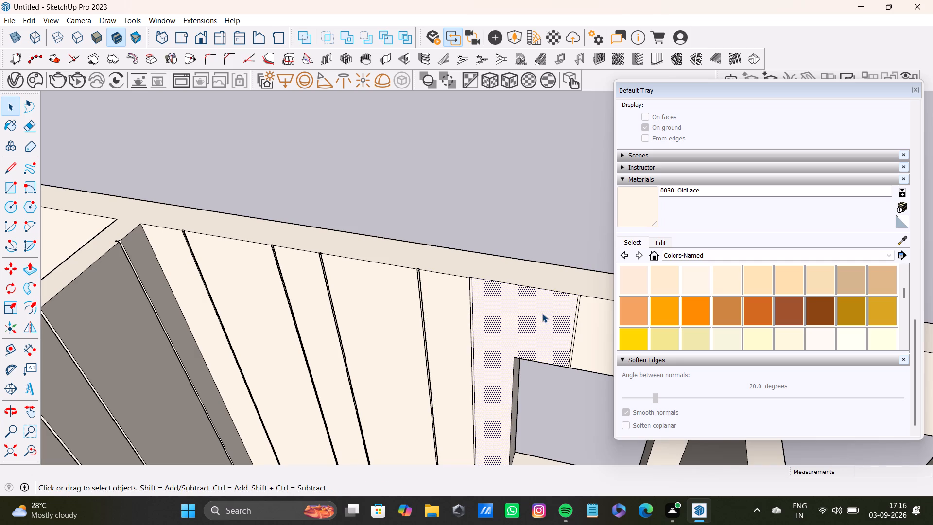
pyautogui.press('p')
pyautogui.moveTo(532, 314); pyautogui.dragTo(454, 284)
# Push/Pull the narrow panel above the window opening into the room, level with the raised panel beside it.
pyautogui.scroll(-4, 458, 292)
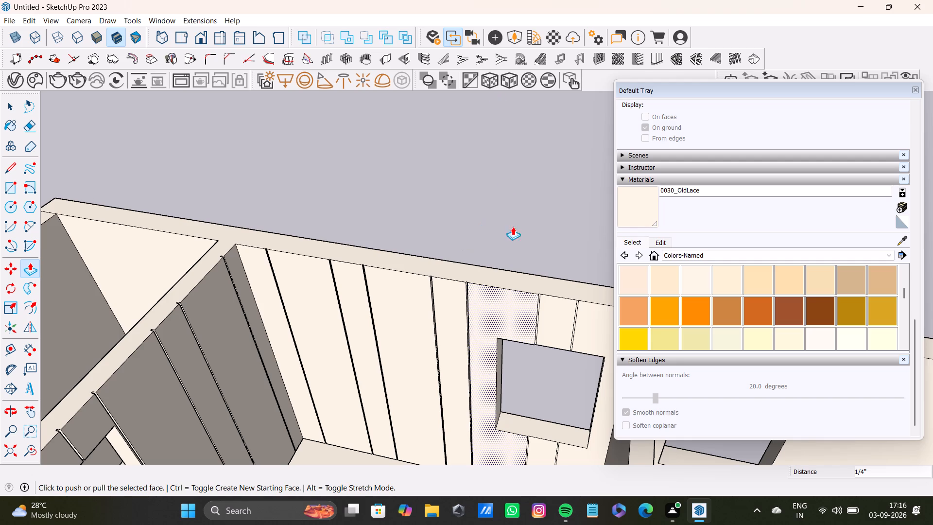
pyautogui.keyDown('shift'); pyautogui.moveTo(512, 321); pyautogui.dragTo(500, 284, button='middle'); pyautogui.keyUp('shift')
pyautogui.scroll(6, 519, 349)
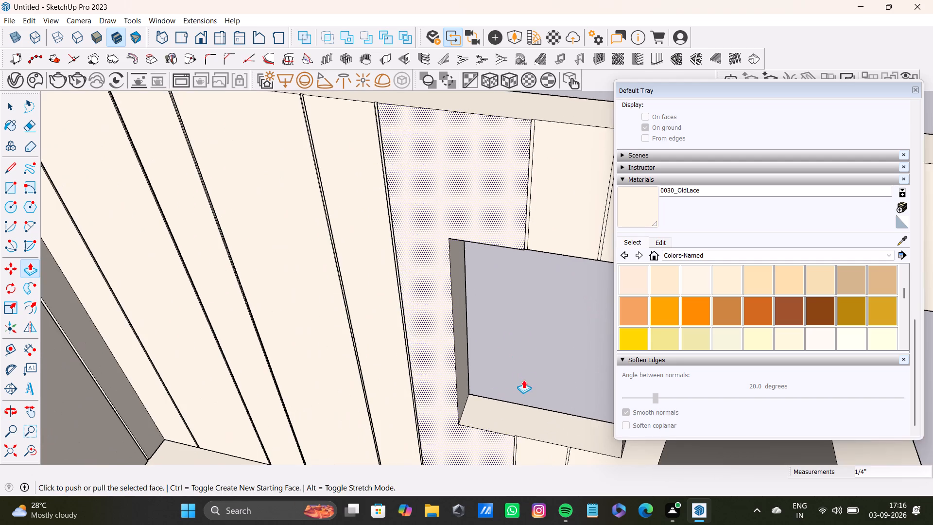
pyautogui.keyDown('shift'); pyautogui.moveTo(506, 285); pyautogui.dragTo(302, 303, button='middle'); pyautogui.keyUp('shift')
pyautogui.click(356, 206)
pyautogui.press('space')
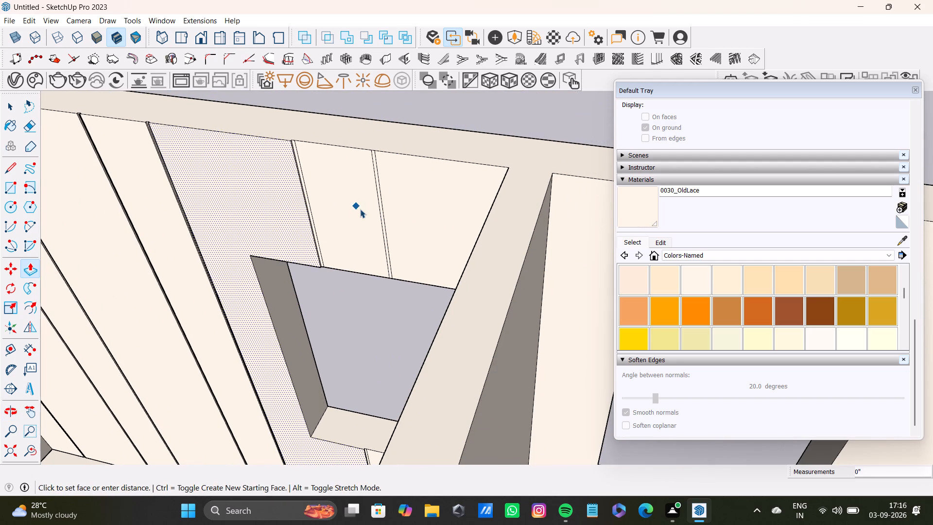
pyautogui.click(360, 209)
pyautogui.press('p')
pyautogui.moveTo(360, 210); pyautogui.dragTo(272, 157)
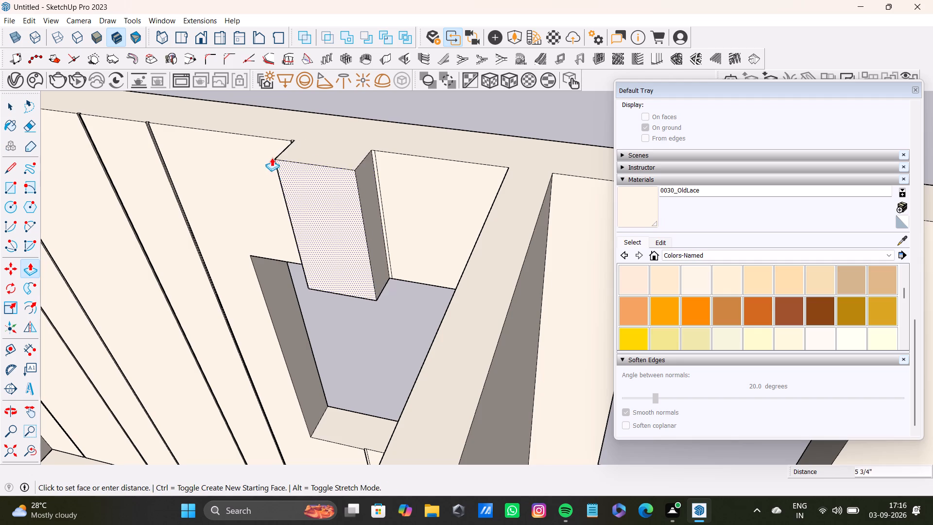
pyautogui.moveTo(272, 157); pyautogui.dragTo(270, 142)
# Push/Pull the outer wall's last panel, between the window strips and the far corner, into the room, level with the raised panels.
pyautogui.scroll(-4, 273, 201)
pyautogui.moveTo(302, 246); pyautogui.dragTo(391, 263, button='middle')
pyautogui.click(405, 231)
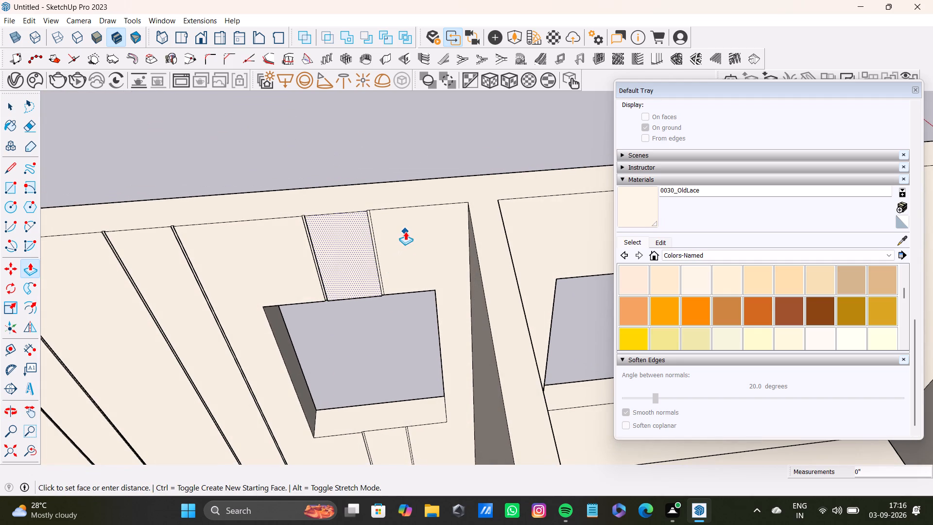
pyautogui.press('space')
pyautogui.click(414, 240)
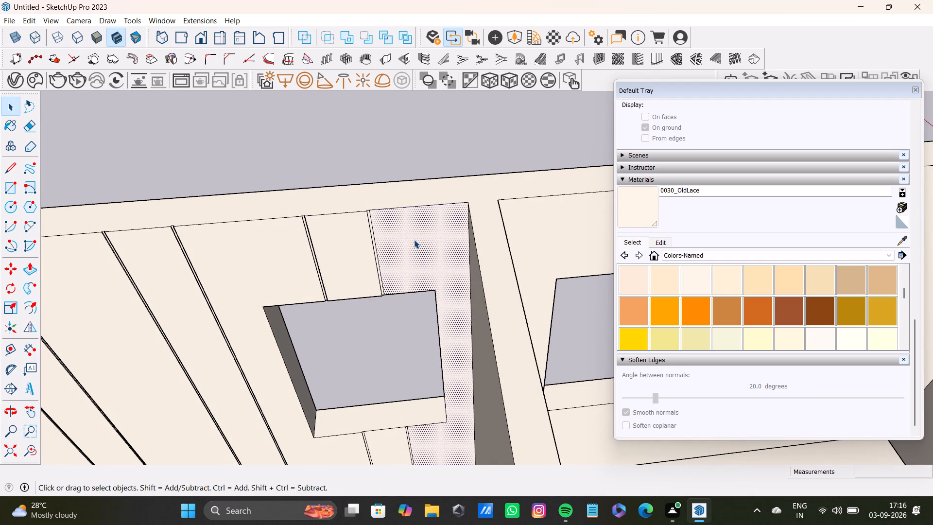
pyautogui.press('p')
pyautogui.moveTo(414, 240); pyautogui.dragTo(352, 230)
pyautogui.press('space')
# Push/Pull the narrow panel below the window opening 1/4" into the room, level with the raised panels.
pyautogui.scroll(-4, 390, 357)
pyautogui.moveTo(401, 397); pyautogui.dragTo(396, 277, button='middle')
pyautogui.scroll(9, 391, 339)
pyautogui.keyDown('shift'); pyautogui.moveTo(397, 264); pyautogui.dragTo(425, 324, button='middle'); pyautogui.keyUp('shift')
pyautogui.click(418, 330)
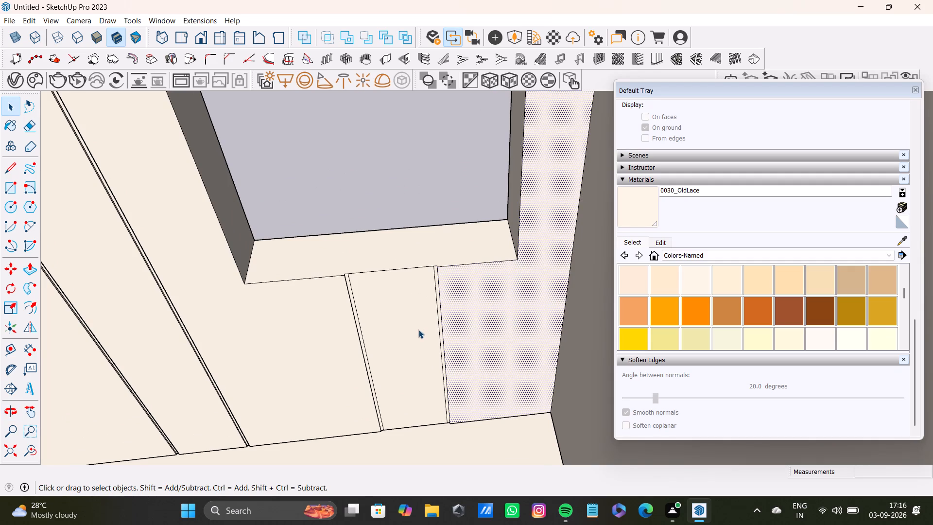
pyautogui.press('p')
pyautogui.moveTo(418, 330); pyautogui.dragTo(447, 333)
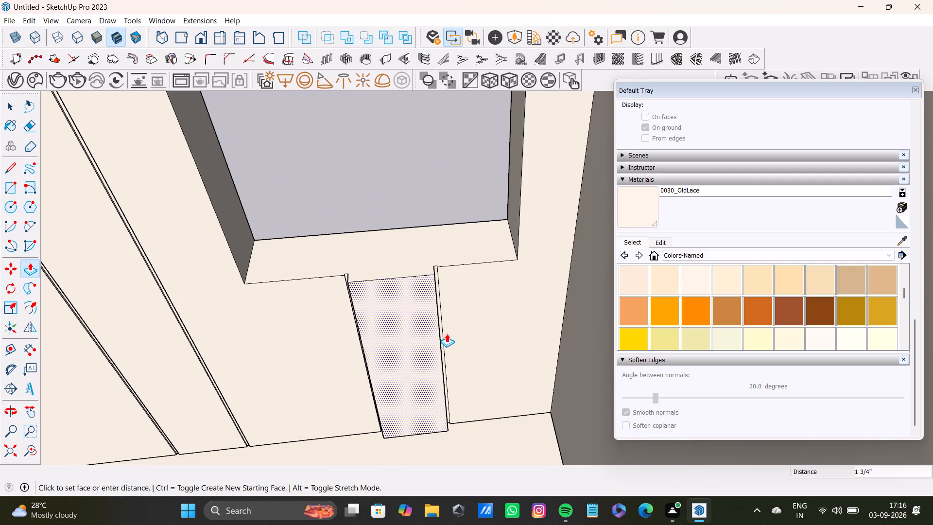
pyautogui.moveTo(447, 333); pyautogui.dragTo(450, 330)
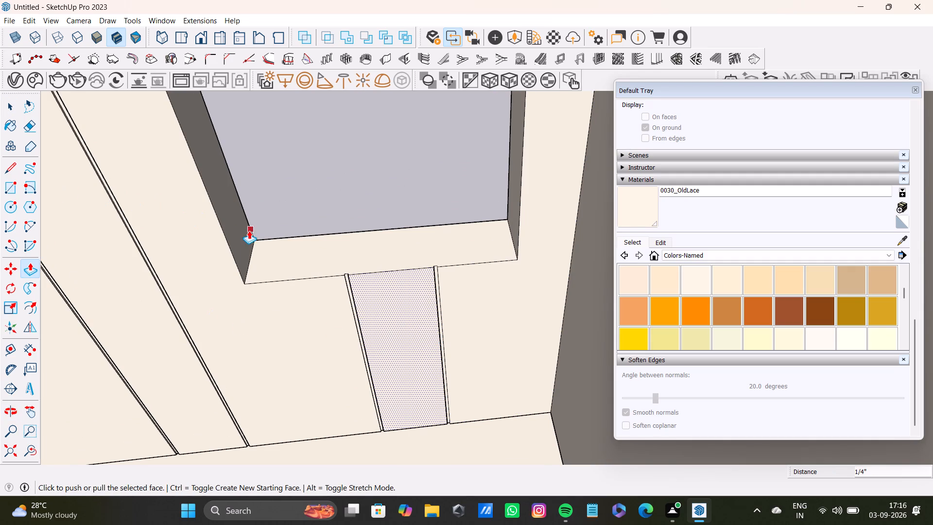
pyautogui.scroll(-13, 267, 270)
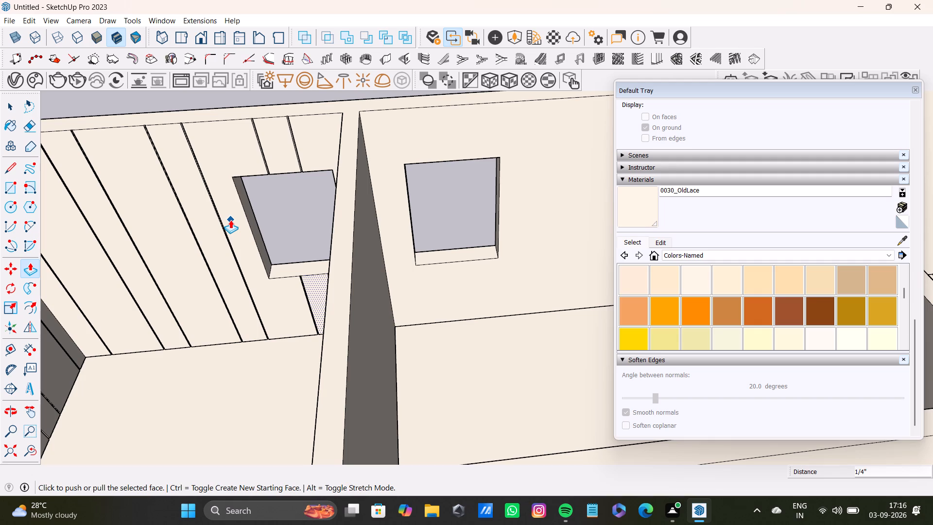
pyautogui.press('space')
# Add to the selection the recessed groove faces of the outer wall's fourth and fifth strips and the two strips above the window.
pyautogui.scroll(-4, 227, 204)
pyautogui.keyDown('shift'); pyautogui.moveTo(227, 203); pyautogui.dragTo(439, 243, button='middle'); pyautogui.keyUp('shift')
pyautogui.scroll(4, 426, 203)
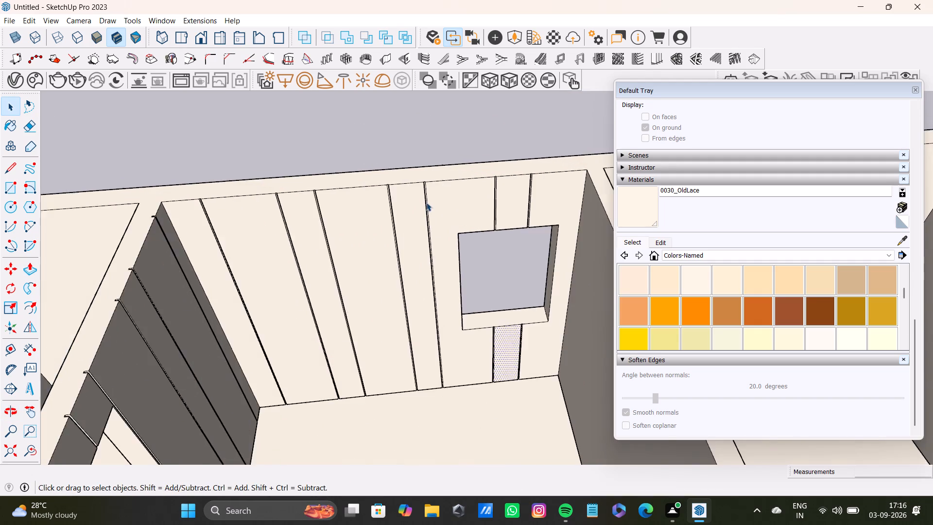
pyautogui.scroll(20, 426, 202)
pyautogui.keyDown('shift'); pyautogui.click(421, 162); pyautogui.keyUp('shift')
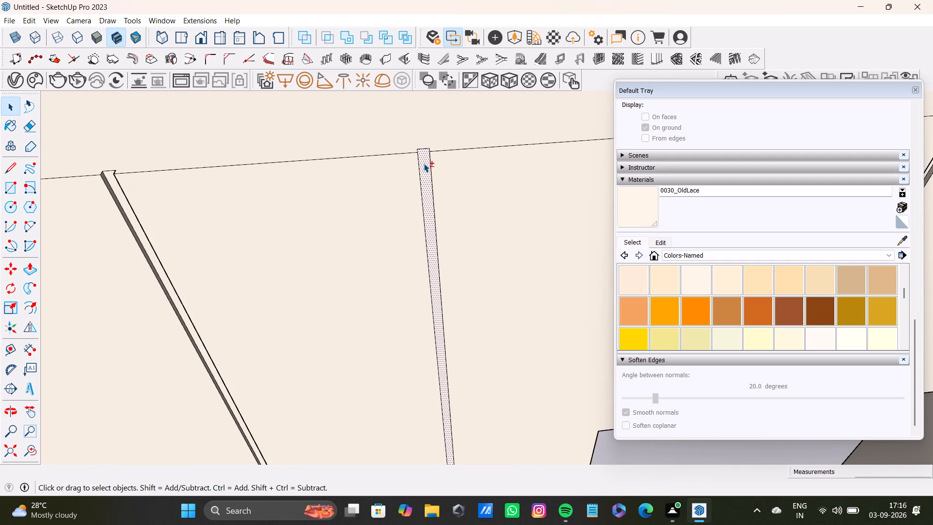
pyautogui.keyDown('shift'); pyautogui.click(114, 186); pyautogui.keyUp('shift')
pyautogui.keyDown('shift'); pyautogui.scroll(-8, 118, 188); pyautogui.keyUp('shift')
pyautogui.keyDown('shift'); pyautogui.moveTo(442, 192); pyautogui.dragTo(417, 192, button='middle'); pyautogui.keyUp('shift')
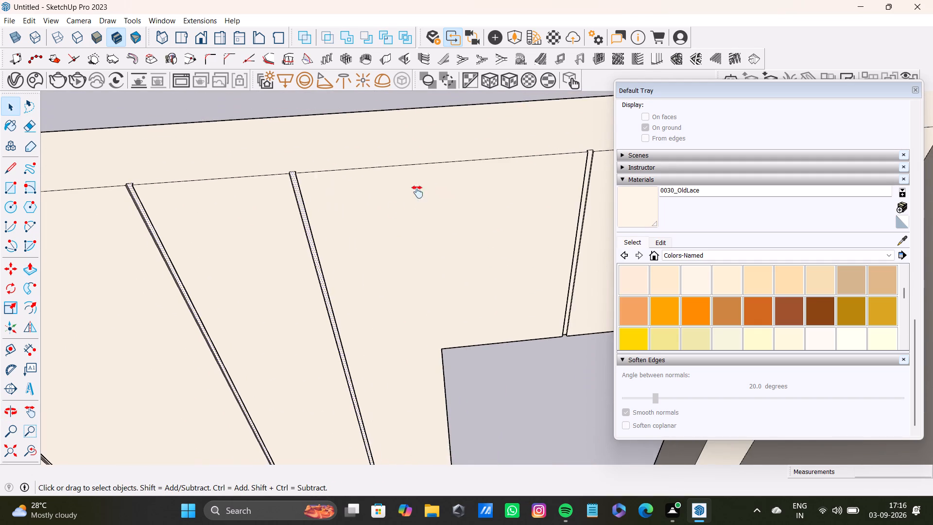
pyautogui.keyDown('shift'); pyautogui.moveTo(417, 192); pyautogui.dragTo(276, 200, button='middle'); pyautogui.keyUp('shift')
pyautogui.keyDown('shift'); pyautogui.scroll(7, 449, 192); pyautogui.keyUp('shift')
pyautogui.keyDown('shift'); pyautogui.click(409, 162); pyautogui.keyUp('shift')
pyautogui.keyDown('shift'); pyautogui.scroll(-4, 413, 163); pyautogui.keyUp('shift')
pyautogui.keyDown('shift'); pyautogui.moveTo(429, 167); pyautogui.dragTo(210, 176, button='middle'); pyautogui.keyUp('shift')
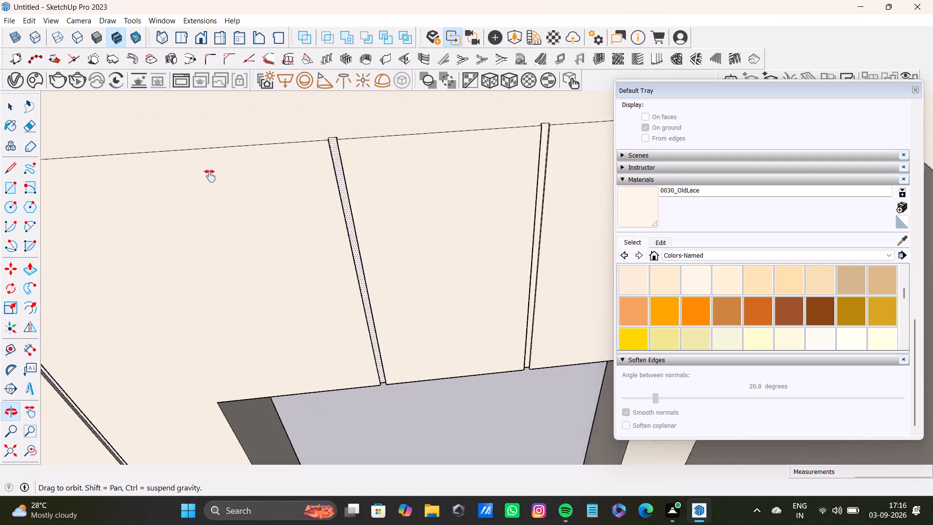
pyautogui.keyDown('shift'); pyautogui.moveTo(210, 176); pyautogui.dragTo(193, 186, button='middle'); pyautogui.keyUp('shift')
pyautogui.keyDown('shift'); pyautogui.scroll(3, 401, 152); pyautogui.keyUp('shift')
pyautogui.keyDown('shift'); pyautogui.click(382, 162); pyautogui.keyUp('shift')
# Add the two groove faces below the window opening to the selection.
pyautogui.keyDown('shift'); pyautogui.scroll(-10, 382, 169); pyautogui.keyUp('shift')
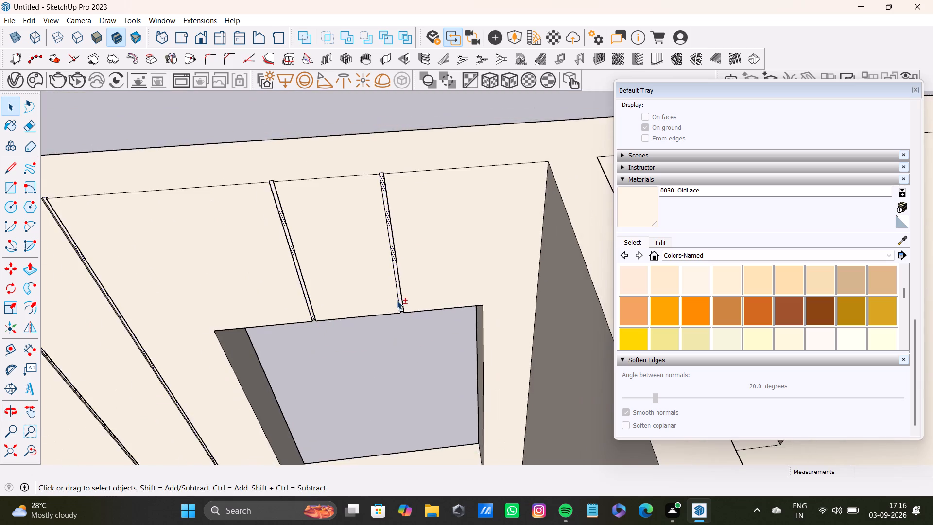
pyautogui.keyDown('shift'); pyautogui.moveTo(397, 300); pyautogui.dragTo(418, 34, button='middle'); pyautogui.keyUp('shift')
pyautogui.keyDown('shift'); pyautogui.scroll(-1, 404, 284); pyautogui.keyUp('shift')
pyautogui.keyDown('shift'); pyautogui.moveTo(403, 296); pyautogui.dragTo(391, 199, button='middle'); pyautogui.keyUp('shift')
pyautogui.keyDown('shift'); pyautogui.scroll(12, 387, 234); pyautogui.keyUp('shift')
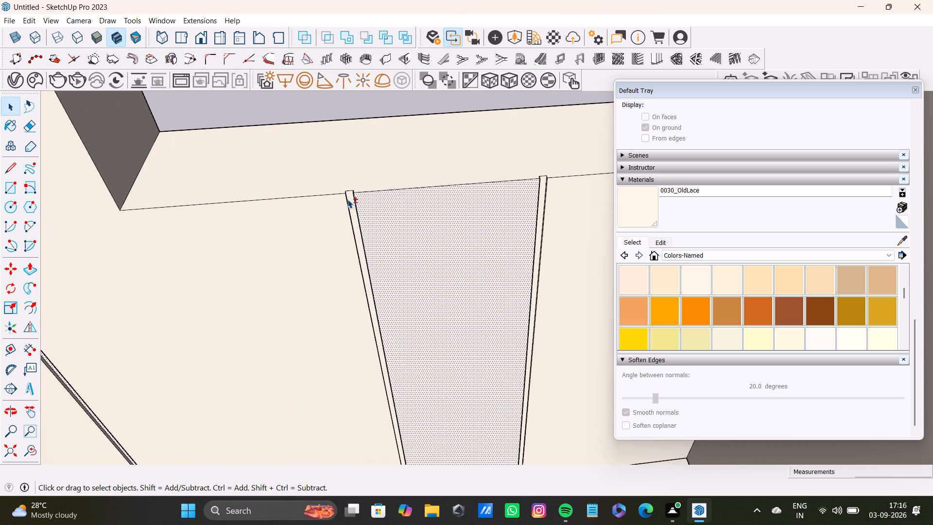
pyautogui.keyDown('shift'); pyautogui.click(351, 199); pyautogui.keyUp('shift')
pyautogui.keyDown('shift'); pyautogui.click(542, 190); pyautogui.keyUp('shift')
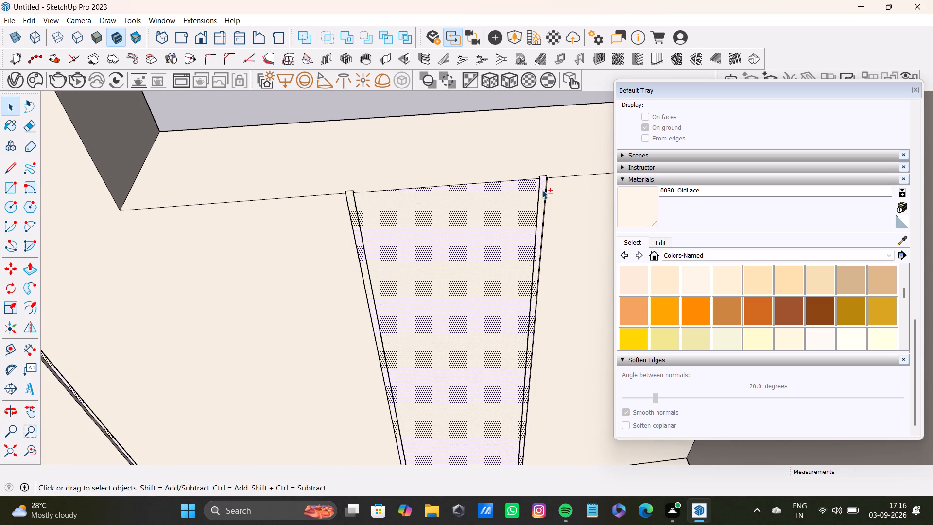
# Add the groove faces of the outer wall's third, second and first strips to the selection, working back to the corner.
pyautogui.keyDown('shift'); pyautogui.scroll(-12, 538, 202); pyautogui.keyUp('shift')
pyautogui.keyDown('shift'); pyautogui.moveTo(335, 251); pyautogui.dragTo(509, 360, button='middle'); pyautogui.keyUp('shift')
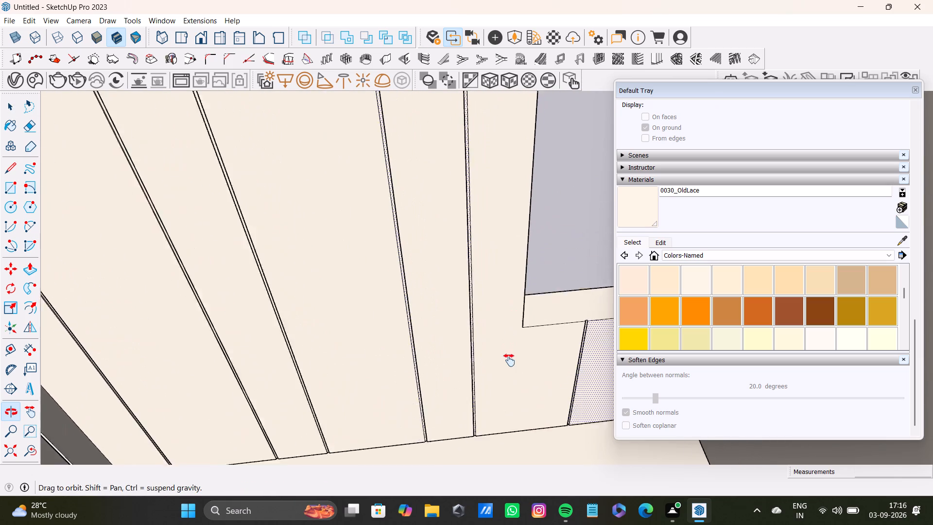
pyautogui.keyDown('shift'); pyautogui.moveTo(509, 360); pyautogui.dragTo(509, 362, button='middle'); pyautogui.keyUp('shift')
pyautogui.keyDown('shift'); pyautogui.moveTo(366, 148); pyautogui.dragTo(473, 319, button='middle'); pyautogui.keyUp('shift')
pyautogui.keyDown('shift'); pyautogui.scroll(8, 237, 188); pyautogui.keyUp('shift')
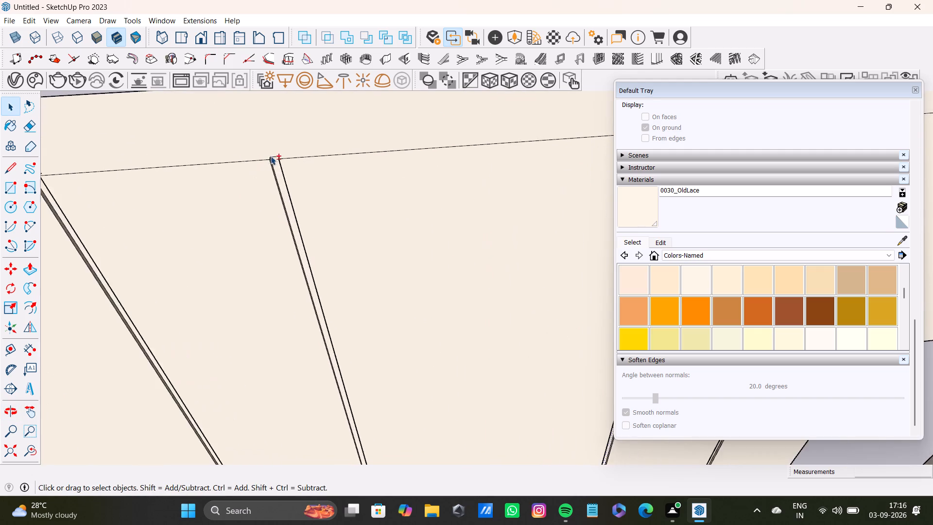
pyautogui.keyDown('shift'); pyautogui.scroll(2, 271, 156); pyautogui.keyUp('shift')
pyautogui.keyDown('shift'); pyautogui.click(278, 166); pyautogui.keyUp('shift')
pyautogui.keyDown('shift'); pyautogui.scroll(-9, 274, 180); pyautogui.keyUp('shift')
pyautogui.keyDown('shift'); pyautogui.moveTo(269, 189); pyautogui.dragTo(432, 199, button='middle'); pyautogui.keyUp('shift')
pyautogui.keyDown('shift'); pyautogui.scroll(2, 289, 223); pyautogui.keyUp('shift')
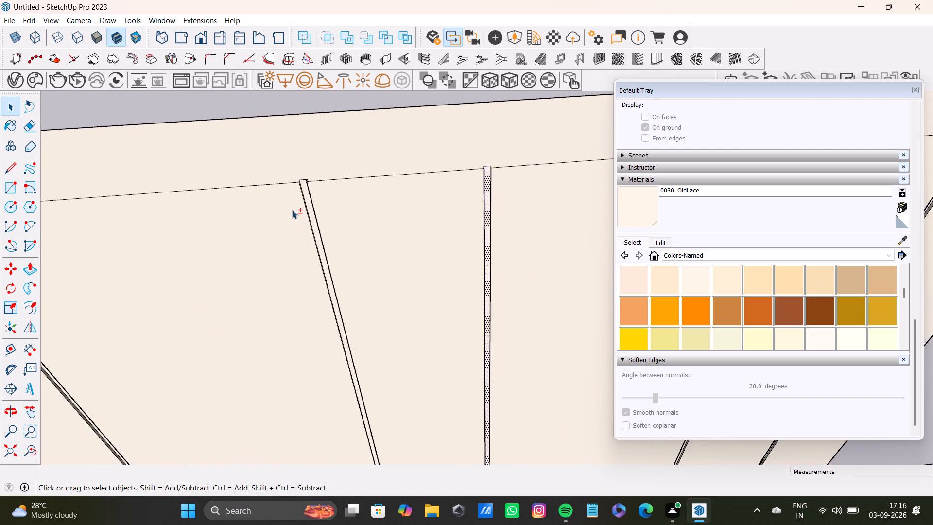
pyautogui.keyDown('shift'); pyautogui.scroll(4, 292, 210); pyautogui.keyUp('shift')
pyautogui.keyDown('shift'); pyautogui.click(299, 185); pyautogui.keyUp('shift')
pyautogui.keyDown('shift'); pyautogui.scroll(-8, 300, 192); pyautogui.keyUp('shift')
pyautogui.keyDown('shift'); pyautogui.moveTo(302, 207); pyautogui.dragTo(550, 196, button='middle'); pyautogui.keyUp('shift')
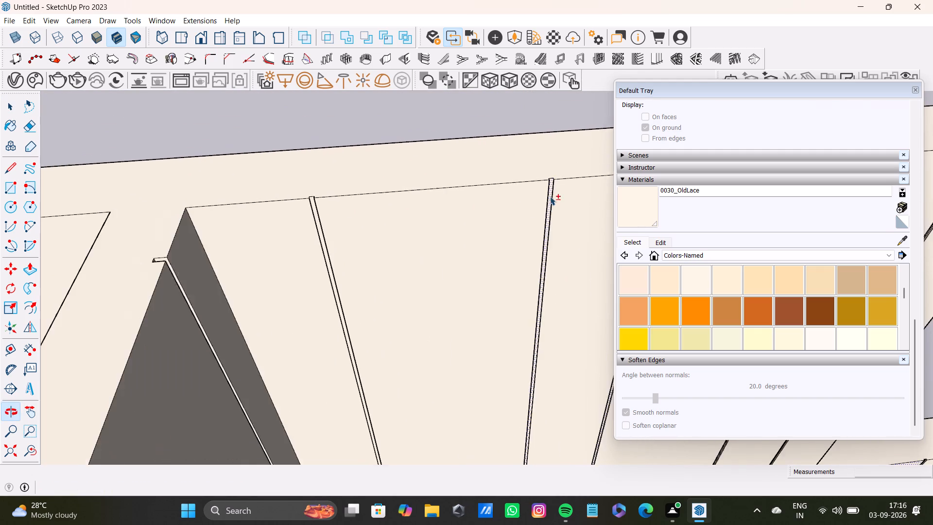
pyautogui.keyDown('shift'); pyautogui.scroll(7, 260, 224); pyautogui.keyUp('shift')
pyautogui.keyDown('shift'); pyautogui.click(345, 191); pyautogui.keyUp('shift')
# Add the two groove faces nearest the corner on the adjoining partition wall to the selection.
pyautogui.keyDown('shift'); pyautogui.scroll(-9, 349, 204); pyautogui.keyUp('shift')
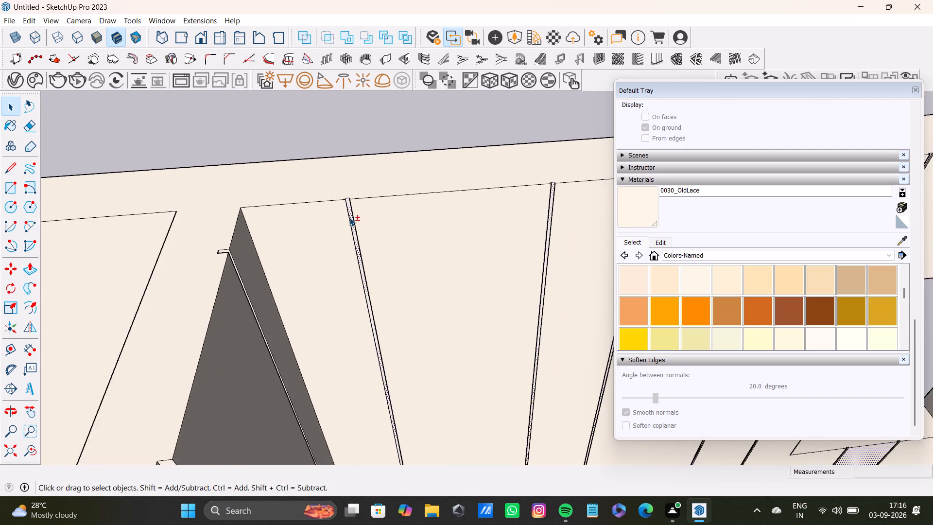
pyautogui.keyDown('shift'); pyautogui.moveTo(349, 217); pyautogui.dragTo(406, 172, button='middle'); pyautogui.keyUp('shift')
pyautogui.keyDown('shift'); pyautogui.moveTo(419, 213); pyautogui.dragTo(416, 219, button='middle'); pyautogui.keyUp('shift')
pyautogui.moveTo(445, 255); pyautogui.dragTo(257, 271, button='middle')
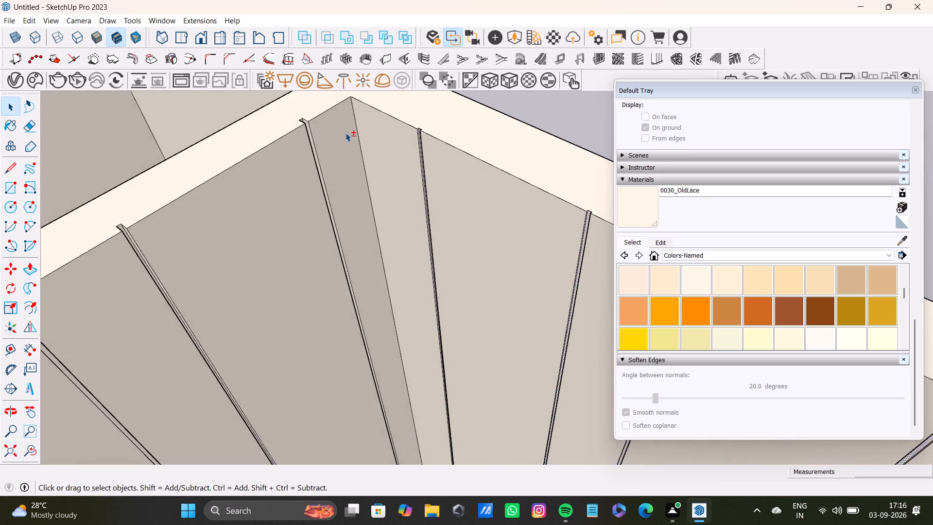
pyautogui.keyDown('shift'); pyautogui.moveTo(346, 133); pyautogui.dragTo(430, 233, button='middle'); pyautogui.keyUp('shift')
pyautogui.moveTo(441, 260); pyautogui.dragTo(348, 259, button='middle')
pyautogui.keyDown('shift'); pyautogui.scroll(10, 408, 208); pyautogui.keyUp('shift')
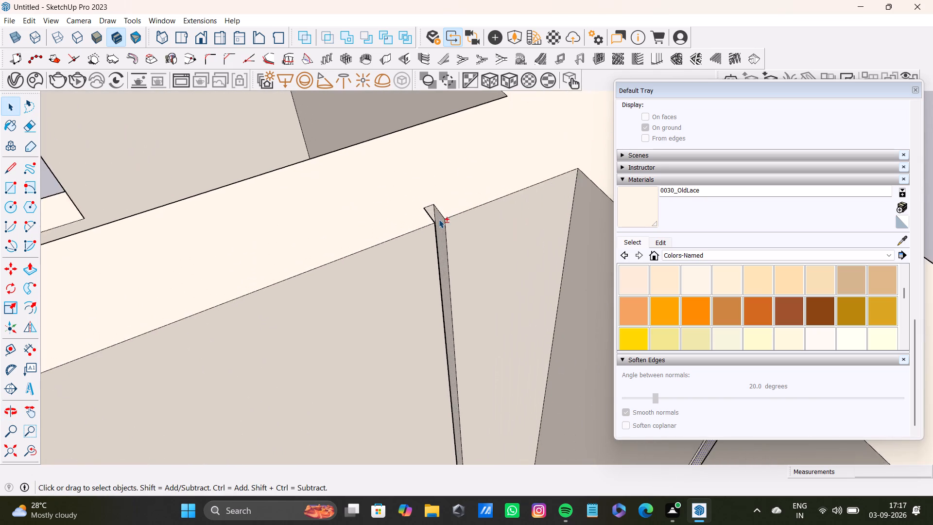
pyautogui.keyDown('shift'); pyautogui.scroll(2, 439, 219); pyautogui.keyUp('shift')
pyautogui.keyDown('shift'); pyautogui.click(430, 211); pyautogui.keyUp('shift')
pyautogui.keyDown('shift'); pyautogui.scroll(-16, 429, 219); pyautogui.keyUp('shift')
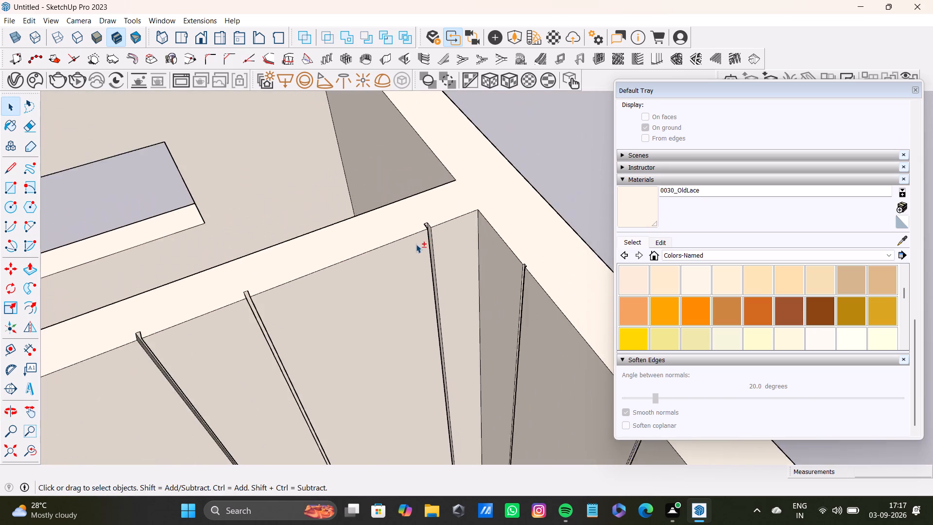
pyautogui.keyDown('shift'); pyautogui.scroll(-2, 416, 244); pyautogui.keyUp('shift')
pyautogui.keyDown('shift'); pyautogui.moveTo(368, 256); pyautogui.dragTo(512, 228, button='middle'); pyautogui.keyUp('shift')
pyautogui.keyDown('shift'); pyautogui.scroll(10, 413, 249); pyautogui.keyUp('shift')
pyautogui.keyDown('shift'); pyautogui.moveTo(509, 240); pyautogui.dragTo(480, 249, button='middle'); pyautogui.keyUp('shift')
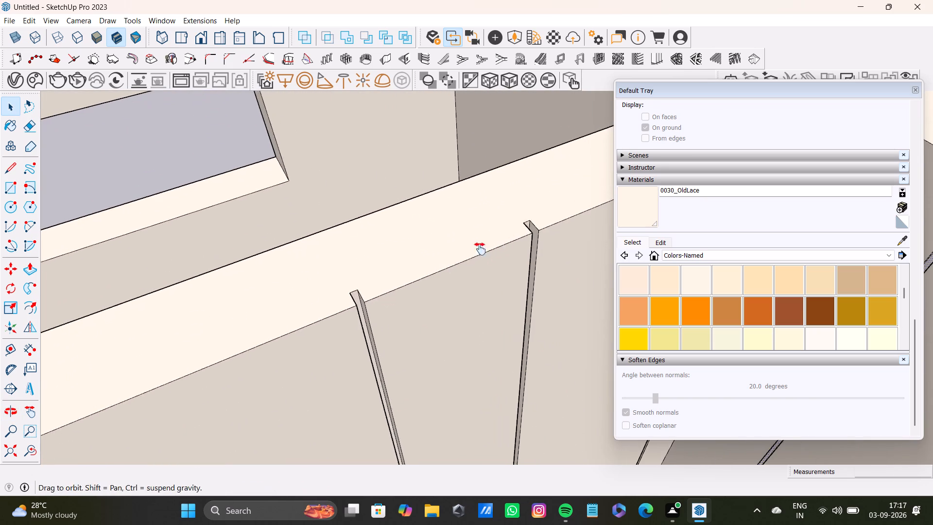
pyautogui.keyDown('shift'); pyautogui.moveTo(480, 249); pyautogui.dragTo(427, 259, button='middle'); pyautogui.keyUp('shift')
pyautogui.keyDown('shift'); pyautogui.scroll(11, 439, 253); pyautogui.keyUp('shift')
pyautogui.keyDown('shift'); pyautogui.click(465, 233); pyautogui.keyUp('shift')
# Add the recessed faces of the partition wall's next two full-height grooves, up to the door opening, to the selection.
pyautogui.keyDown('shift'); pyautogui.scroll(-2, 463, 245); pyautogui.keyUp('shift')
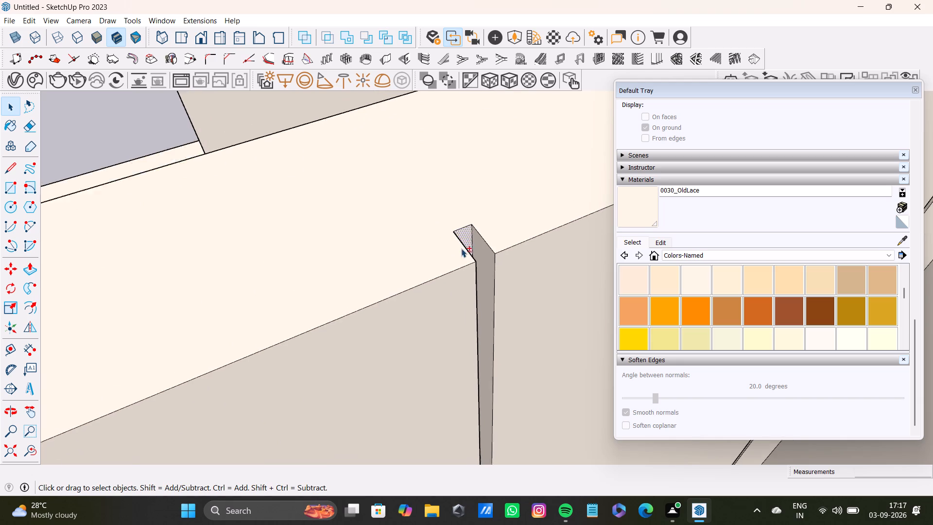
pyautogui.keyDown('shift'); pyautogui.scroll(-12, 461, 248); pyautogui.keyUp('shift')
pyautogui.keyDown('shift'); pyautogui.moveTo(447, 279); pyautogui.dragTo(445, 172, button='middle'); pyautogui.keyUp('shift')
pyautogui.keyDown('shift'); pyautogui.scroll(6, 242, 240); pyautogui.keyUp('shift')
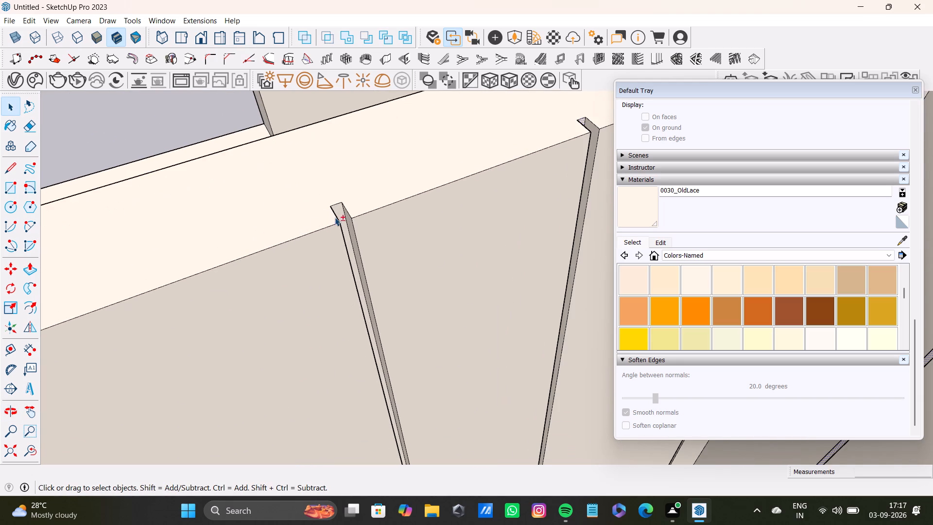
pyautogui.keyDown('shift'); pyautogui.click(341, 210); pyautogui.keyUp('shift')
pyautogui.keyDown('shift'); pyautogui.scroll(-16, 330, 219); pyautogui.keyUp('shift')
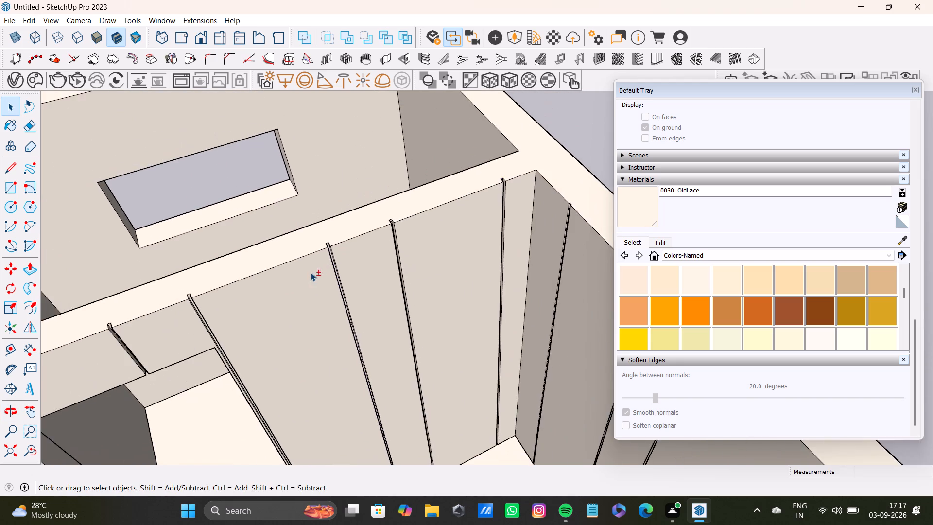
pyautogui.keyDown('shift'); pyautogui.moveTo(311, 272); pyautogui.dragTo(387, 232, button='middle'); pyautogui.keyUp('shift')
pyautogui.keyDown('shift'); pyautogui.scroll(7, 208, 236); pyautogui.keyUp('shift')
pyautogui.keyDown('shift'); pyautogui.scroll(3, 384, 278); pyautogui.keyUp('shift')
pyautogui.keyDown('shift'); pyautogui.click(385, 280); pyautogui.keyUp('shift')
# Add the groove face above the partition wall's door opening and the two groove faces between that opening and the far corner to the selection.
pyautogui.keyDown('shift'); pyautogui.scroll(-2, 385, 283); pyautogui.keyUp('shift')
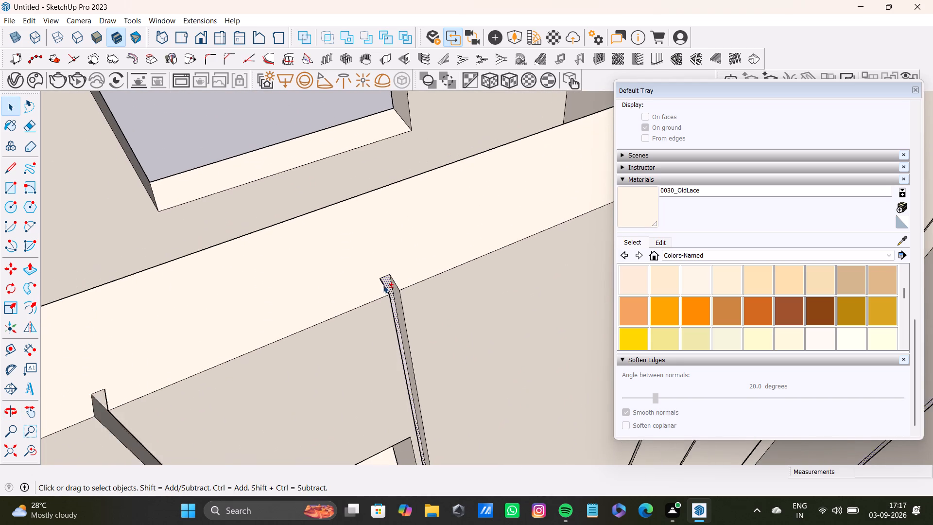
pyautogui.keyDown('shift'); pyautogui.scroll(-10, 383, 284); pyautogui.keyUp('shift')
pyautogui.keyDown('shift'); pyautogui.moveTo(377, 292); pyautogui.dragTo(387, 227, button='middle'); pyautogui.keyUp('shift')
pyautogui.keyDown('shift'); pyautogui.scroll(9, 305, 266); pyautogui.keyUp('shift')
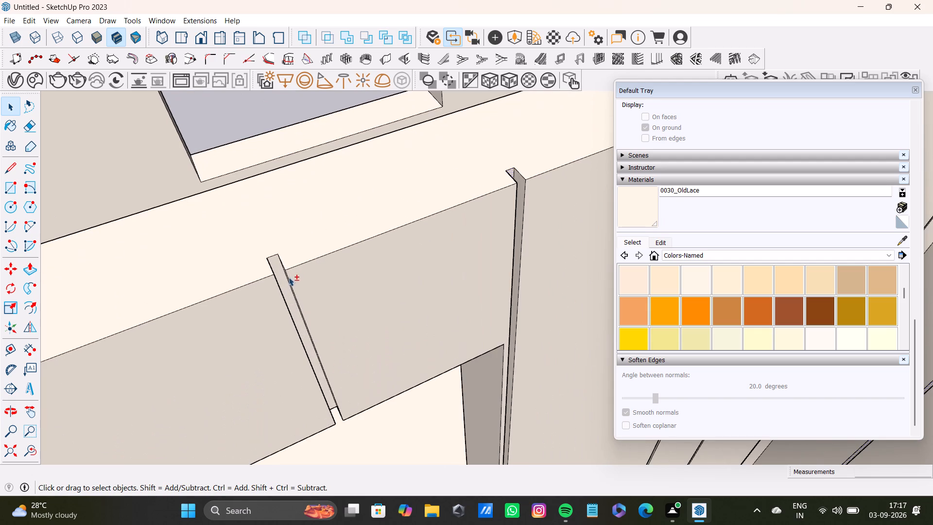
pyautogui.keyDown('shift'); pyautogui.click(284, 275); pyautogui.keyUp('shift')
pyautogui.keyDown('shift'); pyautogui.click(283, 278); pyautogui.keyUp('shift')
pyautogui.keyDown('shift'); pyautogui.scroll(-3, 283, 278); pyautogui.keyUp('shift')
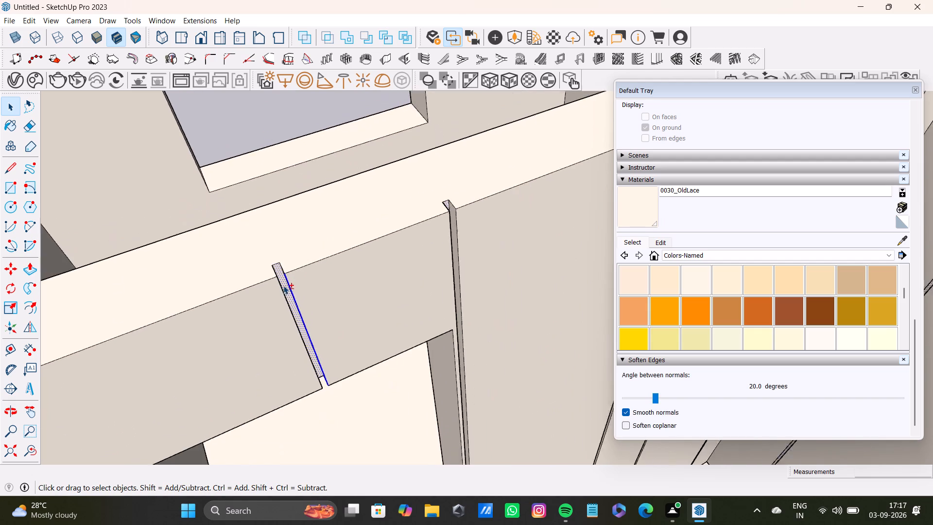
pyautogui.keyDown('shift'); pyautogui.scroll(-5, 283, 285); pyautogui.keyUp('shift')
pyautogui.keyDown('shift'); pyautogui.moveTo(287, 298); pyautogui.dragTo(448, 253, button='middle'); pyautogui.keyUp('shift')
pyautogui.keyDown('shift'); pyautogui.scroll(6, 132, 326); pyautogui.keyUp('shift')
pyautogui.keyDown('shift'); pyautogui.click(191, 341); pyautogui.keyUp('shift')
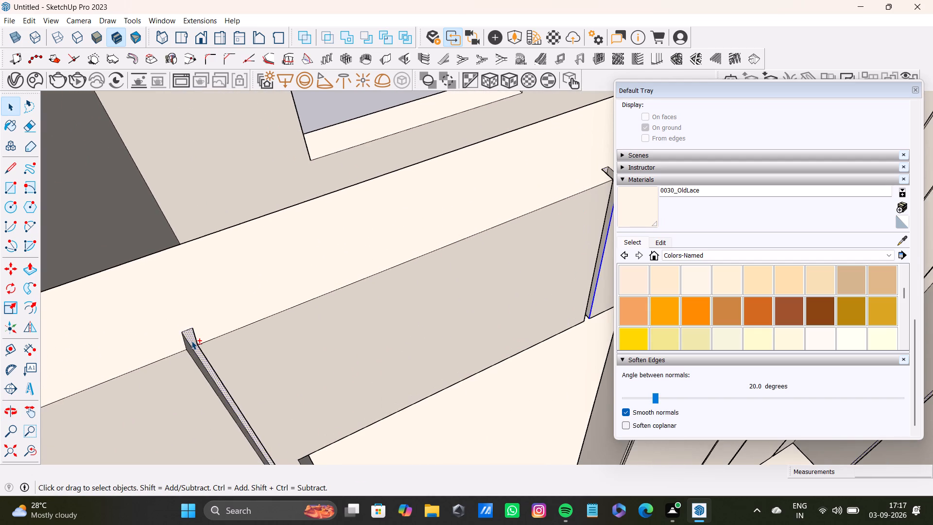
pyautogui.keyDown('shift'); pyautogui.scroll(-9, 191, 341); pyautogui.keyUp('shift')
pyautogui.keyDown('shift'); pyautogui.moveTo(191, 345); pyautogui.dragTo(329, 297, button='middle'); pyautogui.keyUp('shift')
pyautogui.keyDown('shift'); pyautogui.scroll(6, 121, 382); pyautogui.keyUp('shift')
pyautogui.keyDown('shift'); pyautogui.scroll(2, 247, 321); pyautogui.keyUp('shift')
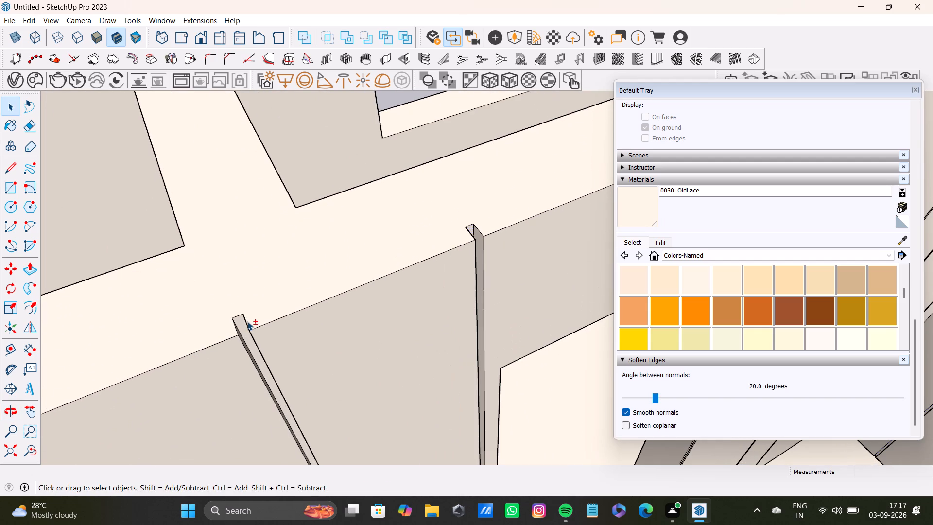
pyautogui.keyDown('shift'); pyautogui.click(240, 325); pyautogui.keyUp('shift')
# Add the recessed faces of the adjoining wall's first two grooves from the corner to the selection.
pyautogui.keyDown('shift'); pyautogui.scroll(-10, 245, 340); pyautogui.keyUp('shift')
pyautogui.keyDown('shift'); pyautogui.moveTo(245, 346); pyautogui.dragTo(384, 270, button='middle'); pyautogui.keyUp('shift')
pyautogui.moveTo(417, 365); pyautogui.dragTo(171, 386, button='middle')
pyautogui.keyDown('shift'); pyautogui.moveTo(225, 234); pyautogui.dragTo(253, 275, button='middle'); pyautogui.keyUp('shift')
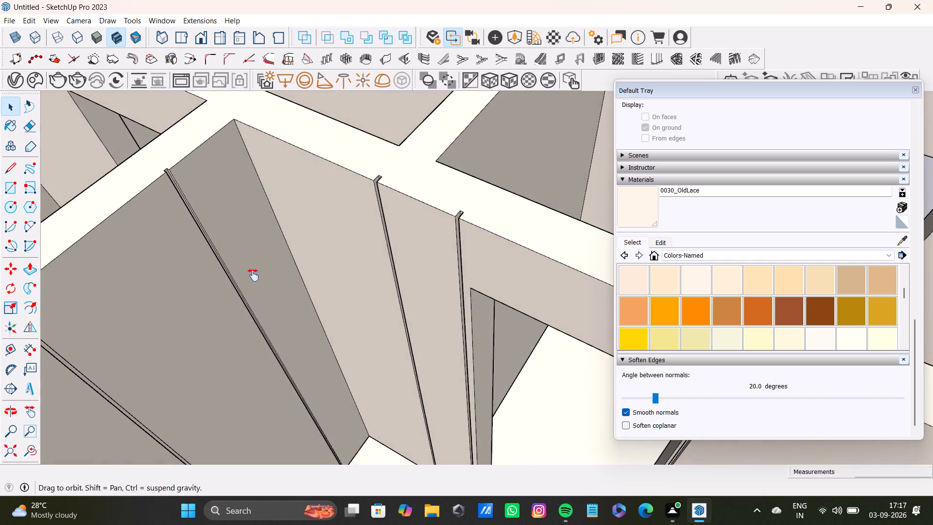
pyautogui.keyDown('shift'); pyautogui.moveTo(253, 275); pyautogui.dragTo(305, 350, button='middle'); pyautogui.keyUp('shift')
pyautogui.keyDown('shift'); pyautogui.scroll(13, 287, 306); pyautogui.keyUp('shift')
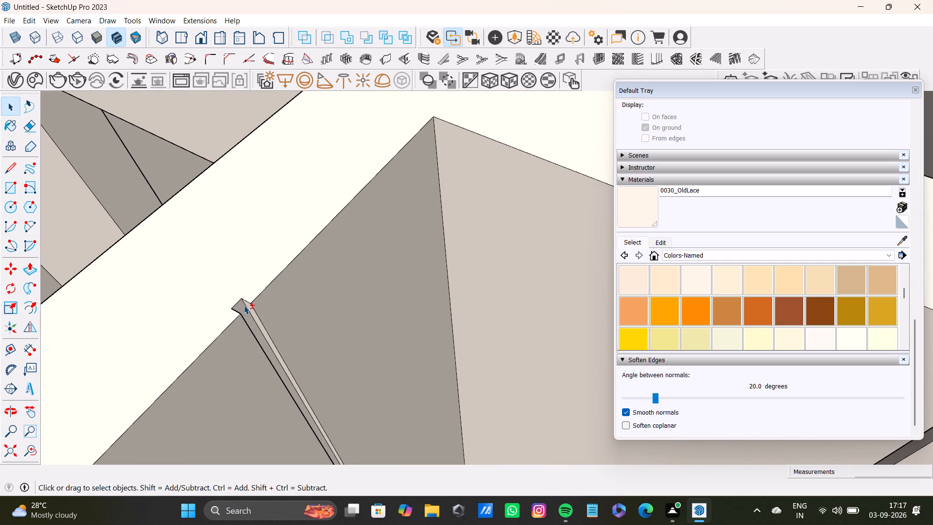
pyautogui.keyDown('shift'); pyautogui.click(244, 305); pyautogui.keyUp('shift')
pyautogui.keyDown('shift'); pyautogui.click(247, 317); pyautogui.keyUp('shift')
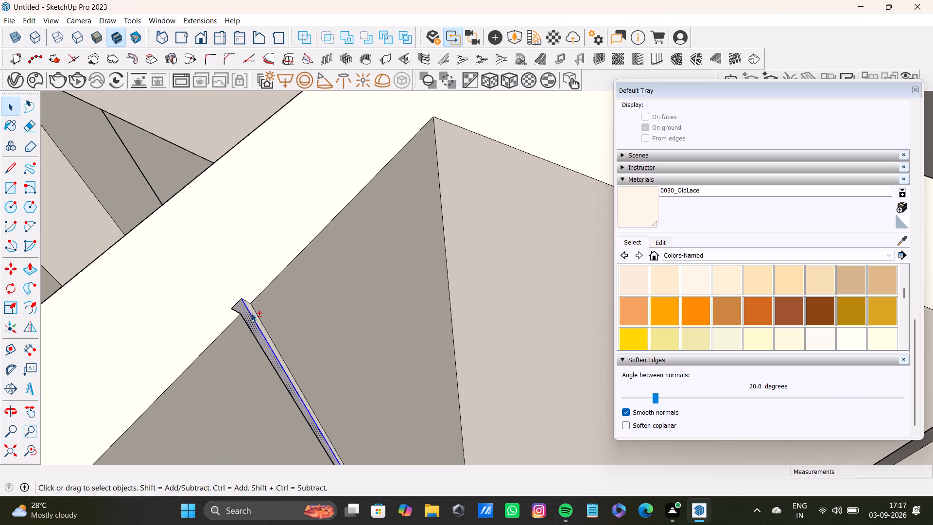
pyautogui.keyDown('shift'); pyautogui.click(252, 315); pyautogui.keyUp('shift')
pyautogui.keyDown('shift'); pyautogui.scroll(-14, 254, 323); pyautogui.keyUp('shift')
pyautogui.keyDown('shift'); pyautogui.moveTo(290, 365); pyautogui.dragTo(418, 223, button='middle'); pyautogui.keyUp('shift')
pyautogui.keyDown('shift'); pyautogui.scroll(18, 286, 386); pyautogui.keyUp('shift')
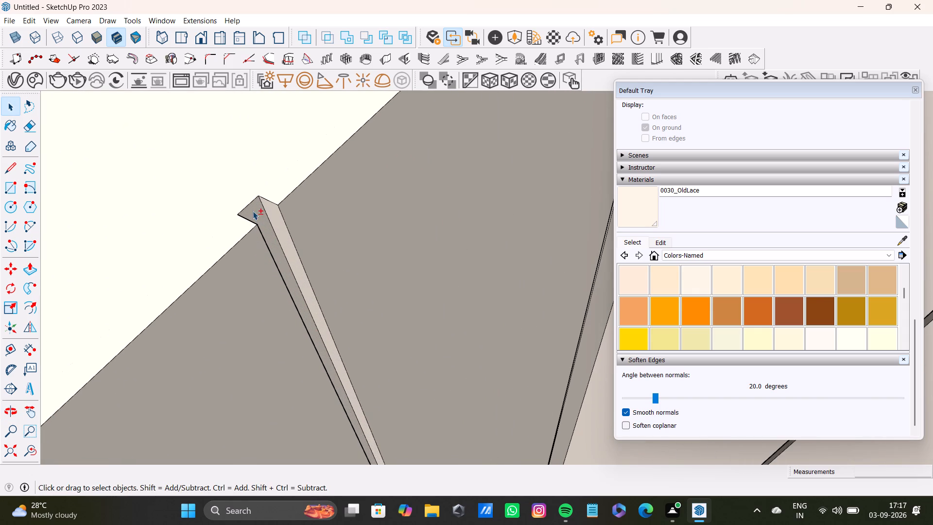
pyautogui.keyDown('shift'); pyautogui.click(253, 210); pyautogui.keyUp('shift')
# Add the recessed faces of the same wall's third and fourth grooves from the corner to the selection.
pyautogui.keyDown('shift'); pyautogui.scroll(-13, 258, 278); pyautogui.keyUp('shift')
pyautogui.keyDown('shift'); pyautogui.moveTo(253, 318); pyautogui.dragTo(314, 185, button='middle'); pyautogui.keyUp('shift')
pyautogui.keyDown('shift'); pyautogui.scroll(-3, 250, 287); pyautogui.keyUp('shift')
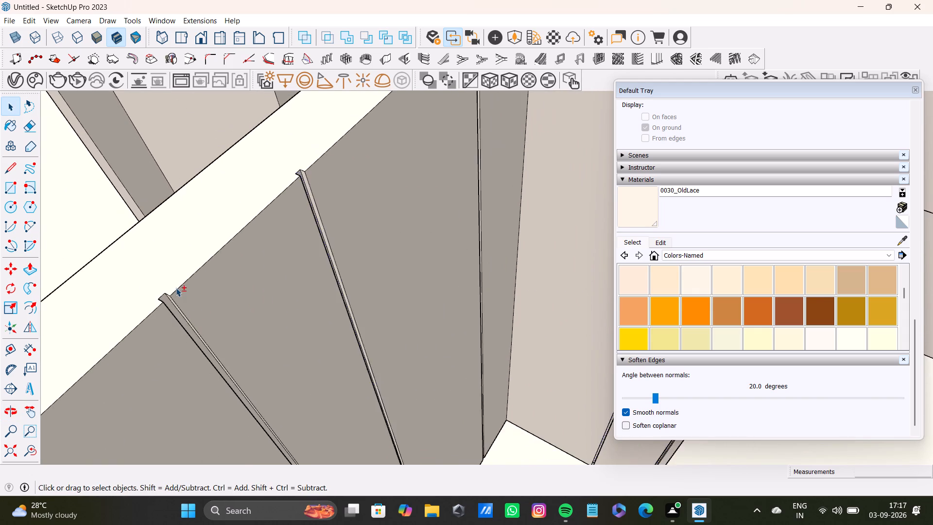
pyautogui.keyDown('shift'); pyautogui.scroll(11, 176, 288); pyautogui.keyUp('shift')
pyautogui.keyDown('shift'); pyautogui.click(173, 325); pyautogui.keyUp('shift')
pyautogui.keyDown('shift'); pyautogui.scroll(-8, 173, 325); pyautogui.keyUp('shift')
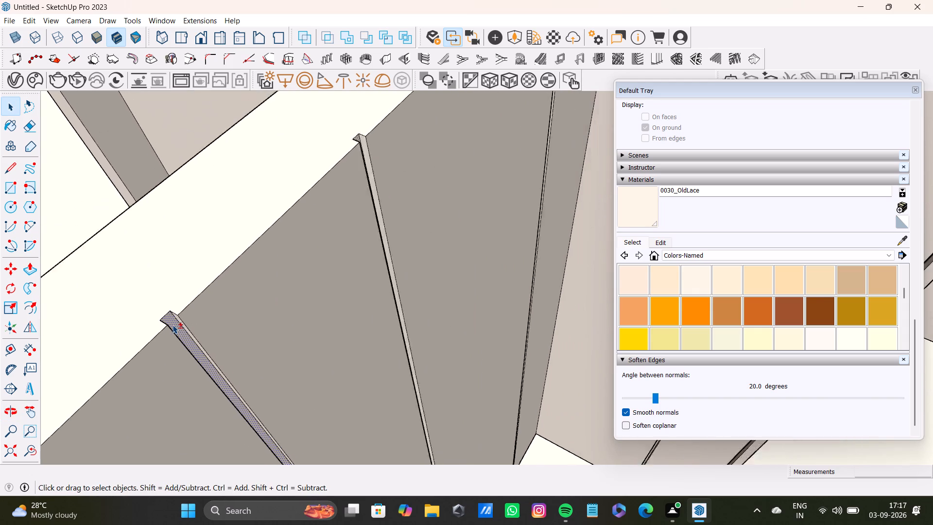
pyautogui.keyDown('shift'); pyautogui.scroll(-11, 173, 325); pyautogui.keyUp('shift')
pyautogui.keyDown('shift'); pyautogui.moveTo(173, 335); pyautogui.dragTo(250, 170, button='middle'); pyautogui.keyUp('shift')
pyautogui.keyDown('shift'); pyautogui.scroll(-3, 171, 338); pyautogui.keyUp('shift')
pyautogui.keyDown('shift'); pyautogui.scroll(3, 76, 340); pyautogui.keyUp('shift')
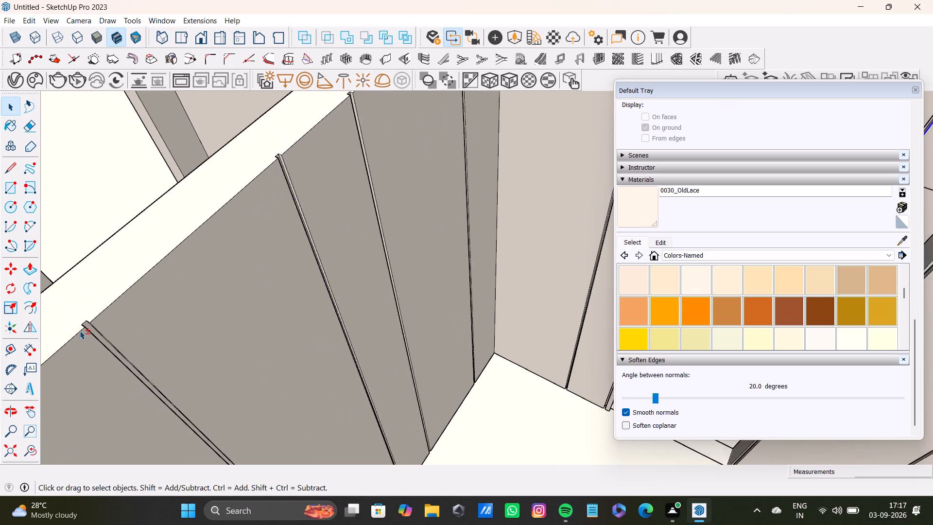
pyautogui.keyDown('shift'); pyautogui.scroll(9, 80, 331); pyautogui.keyUp('shift')
pyautogui.keyDown('shift'); pyautogui.click(96, 324); pyautogui.keyUp('shift')
# Add the recessed face of the wall's fifth groove, the last full-height one before the opening, to the selection.
pyautogui.keyDown('shift'); pyautogui.scroll(-14, 96, 324); pyautogui.keyUp('shift')
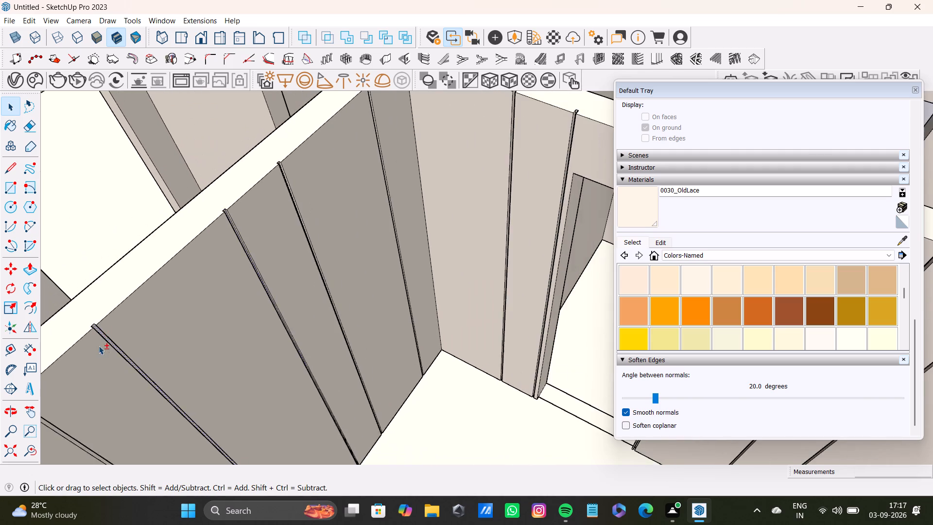
pyautogui.keyDown('shift'); pyautogui.moveTo(99, 349); pyautogui.dragTo(235, 235, button='middle'); pyautogui.keyUp('shift')
pyautogui.keyDown('shift'); pyautogui.scroll(11, 178, 303); pyautogui.keyUp('shift')
pyautogui.keyDown('shift'); pyautogui.click(131, 254); pyautogui.keyUp('shift')
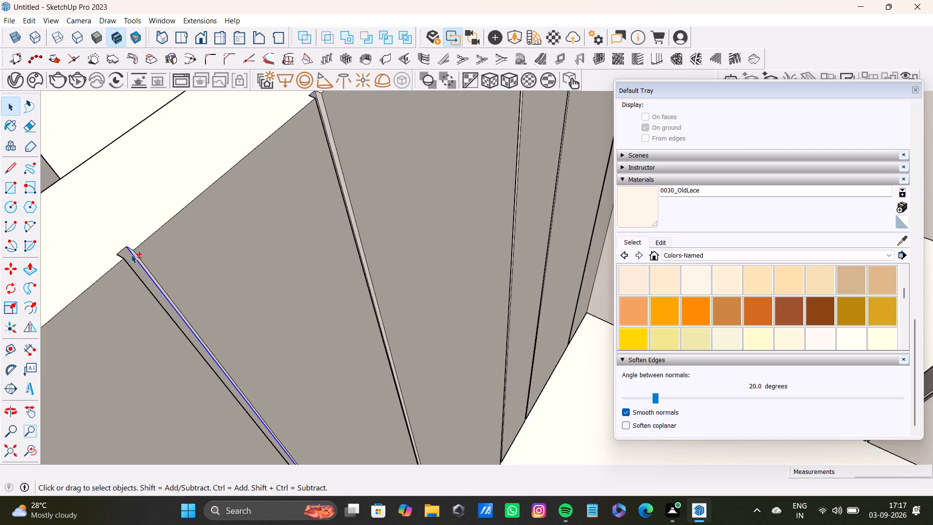
pyautogui.keyDown('shift'); pyautogui.scroll(11, 132, 265); pyautogui.keyUp('shift')
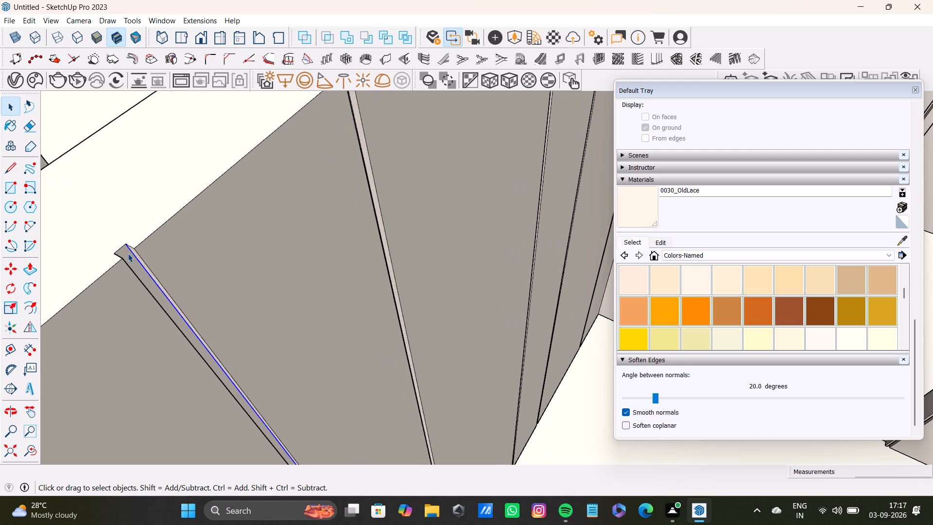
pyautogui.keyDown('shift'); pyautogui.scroll(5, 128, 253); pyautogui.keyUp('shift')
pyautogui.keyDown('shift'); pyautogui.click(145, 262); pyautogui.keyUp('shift')
pyautogui.keyDown('shift'); pyautogui.click(132, 267); pyautogui.keyUp('shift')
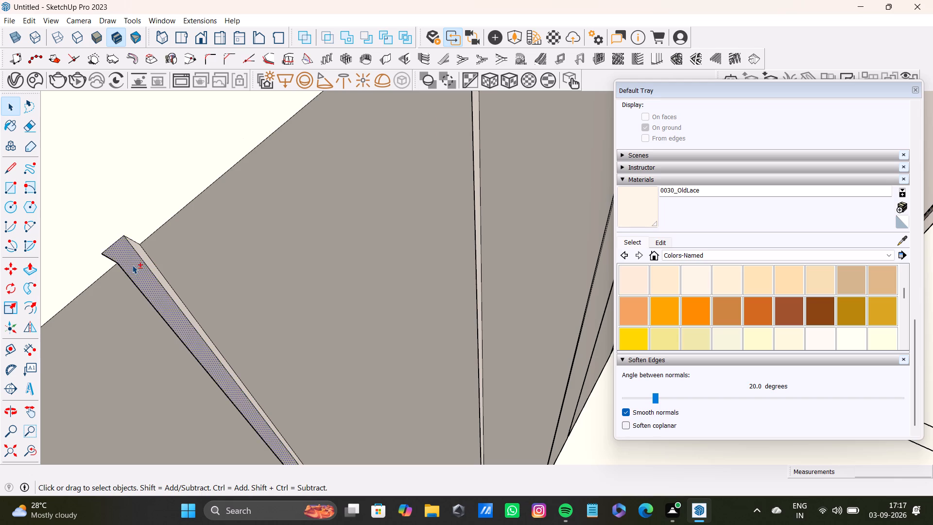
# Add the recessed faces of the two short grooves above the wall's opening to the selection.
pyautogui.keyDown('shift'); pyautogui.scroll(-19, 132, 265); pyautogui.keyUp('shift')
pyautogui.keyDown('shift'); pyautogui.moveTo(149, 300); pyautogui.dragTo(252, 220, button='middle'); pyautogui.keyUp('shift')
pyautogui.keyDown('shift'); pyautogui.scroll(-5, 242, 275); pyautogui.keyUp('shift')
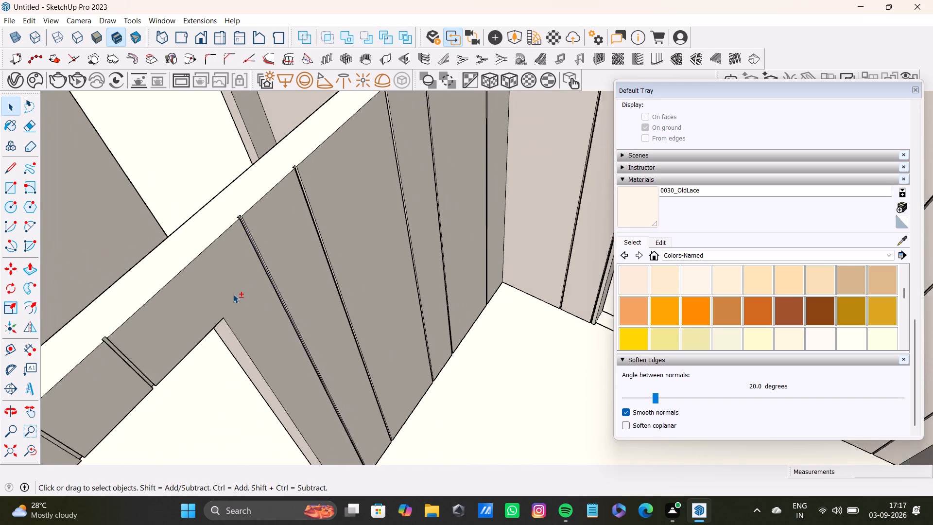
pyautogui.keyDown('shift'); pyautogui.scroll(-1, 233, 294); pyautogui.keyUp('shift')
pyautogui.keyDown('shift'); pyautogui.scroll(16, 127, 346); pyautogui.keyUp('shift')
pyautogui.keyDown('shift'); pyautogui.click(120, 330); pyautogui.keyUp('shift')
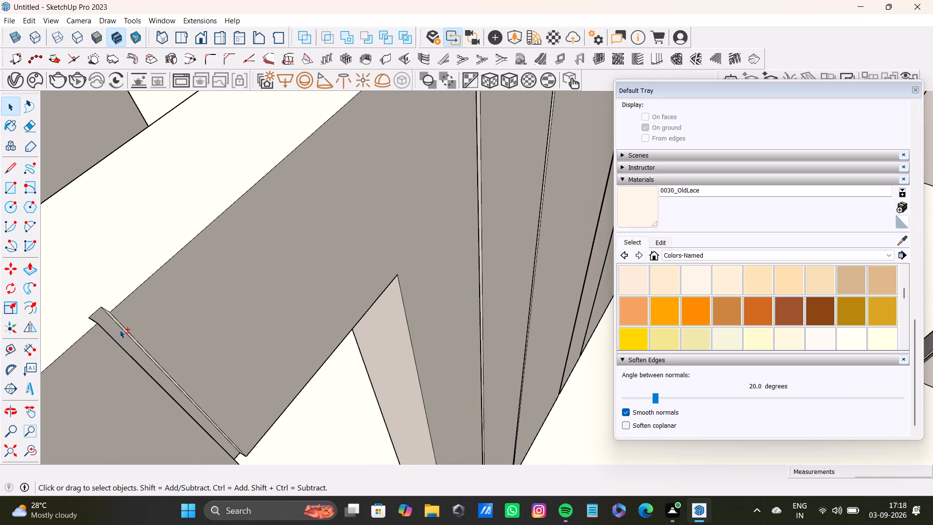
pyautogui.keyDown('shift'); pyautogui.scroll(-5, 120, 331); pyautogui.keyUp('shift')
pyautogui.keyDown('shift'); pyautogui.click(126, 333); pyautogui.keyUp('shift')
pyautogui.keyDown('shift'); pyautogui.click(125, 340); pyautogui.keyUp('shift')
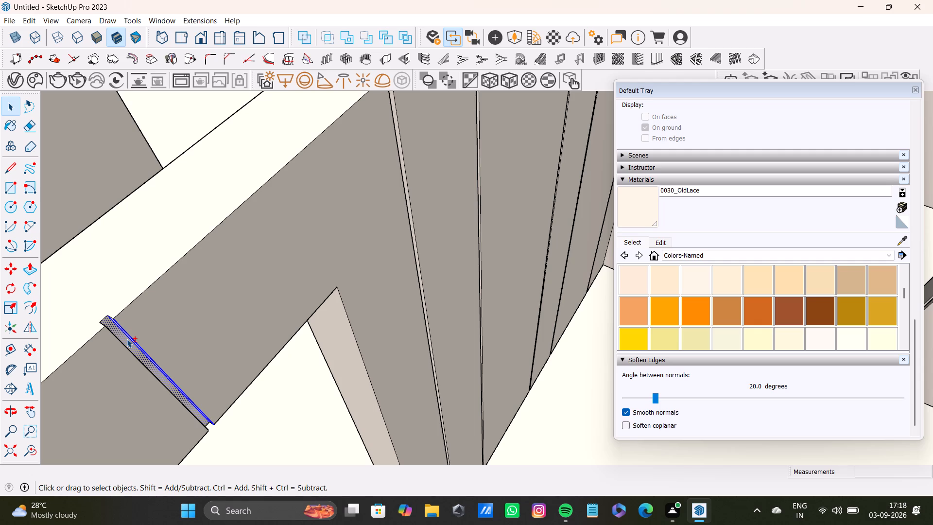
pyautogui.keyDown('shift'); pyautogui.scroll(-8, 117, 320); pyautogui.keyUp('shift')
pyautogui.keyDown('shift'); pyautogui.moveTo(176, 406); pyautogui.dragTo(176, 400, button='middle'); pyautogui.keyUp('shift')
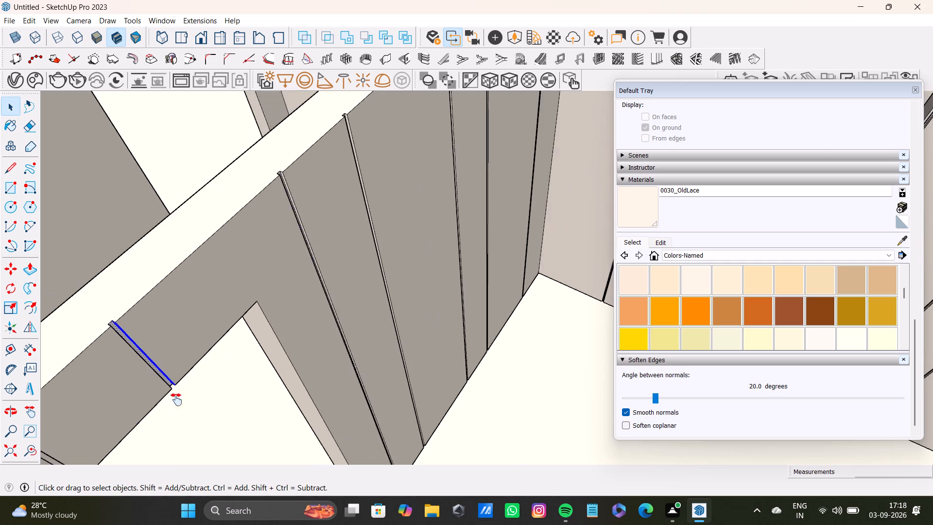
pyautogui.keyDown('shift'); pyautogui.moveTo(176, 400); pyautogui.dragTo(230, 399, button='middle'); pyautogui.keyUp('shift')
pyautogui.keyDown('shift'); pyautogui.scroll(3, 227, 394); pyautogui.keyUp('shift')
pyautogui.keyDown('shift'); pyautogui.moveTo(225, 389); pyautogui.dragTo(263, 184, button='middle'); pyautogui.keyUp('shift')
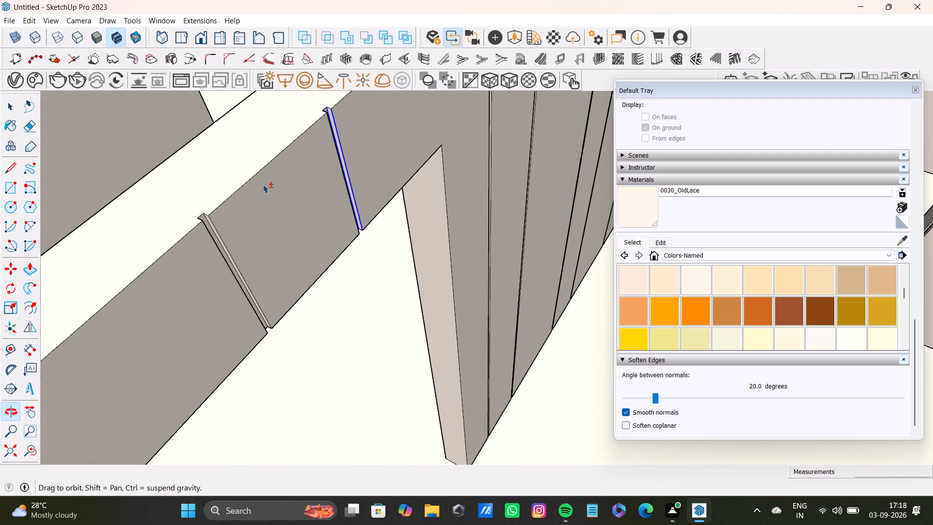
pyautogui.keyDown('shift'); pyautogui.scroll(3, 128, 276); pyautogui.keyUp('shift')
pyautogui.keyDown('shift'); pyautogui.scroll(7, 239, 167); pyautogui.keyUp('shift')
pyautogui.keyDown('shift'); pyautogui.moveTo(242, 174); pyautogui.dragTo(182, 251, button='middle'); pyautogui.keyUp('shift')
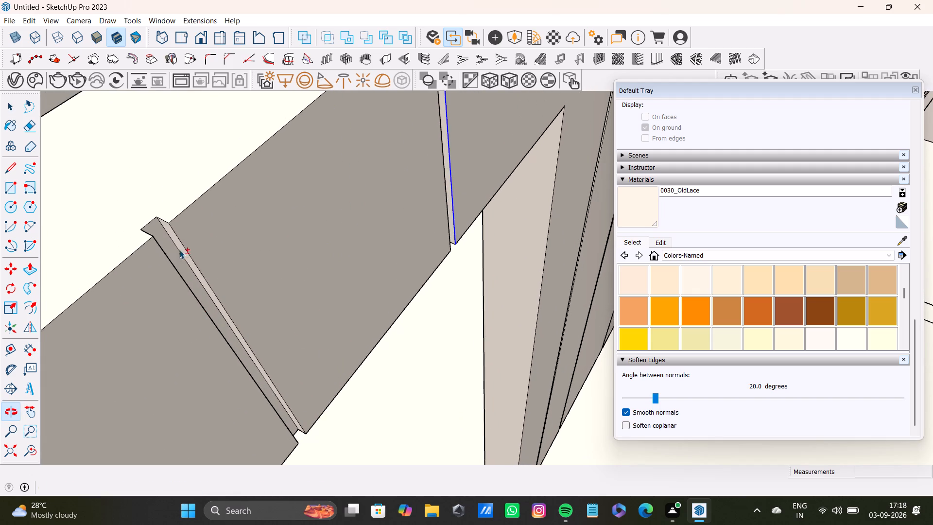
pyautogui.keyDown('shift'); pyautogui.scroll(3, 168, 232); pyautogui.keyUp('shift')
pyautogui.keyDown('shift'); pyautogui.click(157, 226); pyautogui.keyUp('shift')
# Paint all the selected groove faces with the 0098_DodgerBlue material from the Colors-Named collection.
pyautogui.keyDown('shift'); pyautogui.scroll(-15, 156, 226); pyautogui.keyUp('shift')
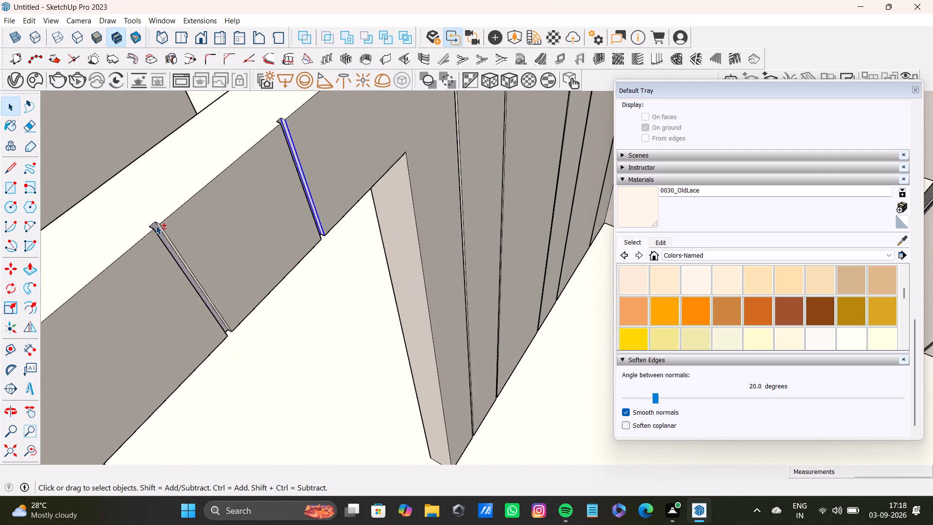
pyautogui.keyDown('shift'); pyautogui.scroll(-5, 160, 239); pyautogui.keyUp('shift')
pyautogui.keyDown('shift'); pyautogui.moveTo(178, 269); pyautogui.dragTo(239, 239, button='middle'); pyautogui.keyUp('shift')
pyautogui.keyDown('shift'); pyautogui.scroll(-1, 239, 239); pyautogui.keyUp('shift')
pyautogui.moveTo(276, 294); pyautogui.dragTo(188, 352, button='middle')
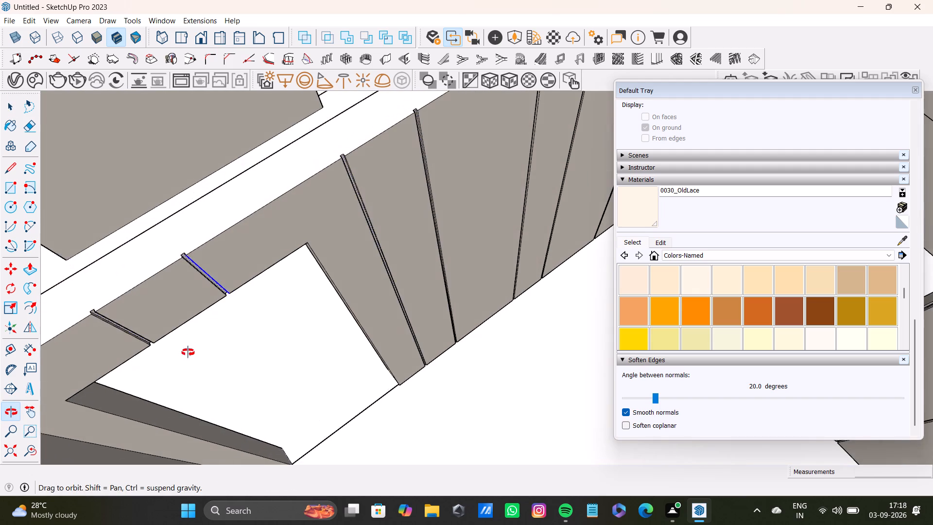
pyautogui.moveTo(188, 352); pyautogui.dragTo(187, 353, button='middle')
pyautogui.scroll(4, 174, 268)
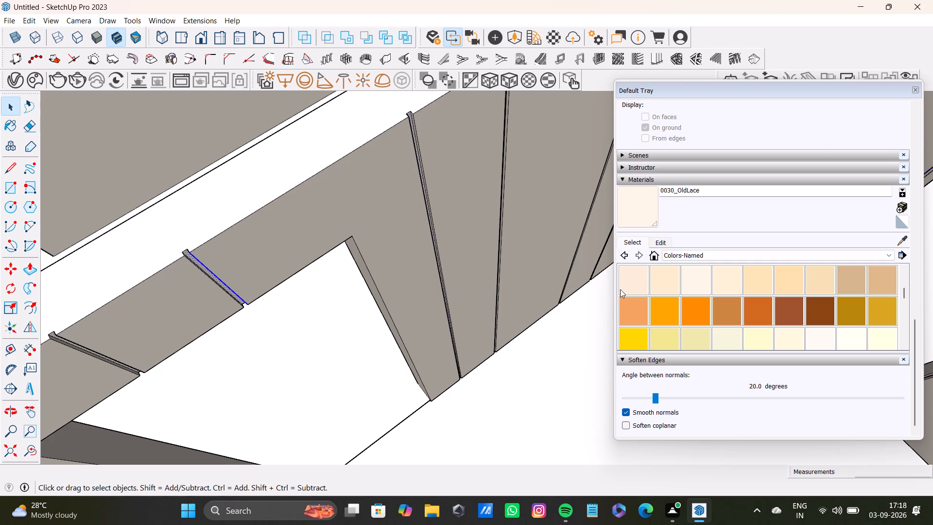
pyautogui.scroll(-4, 694, 315)
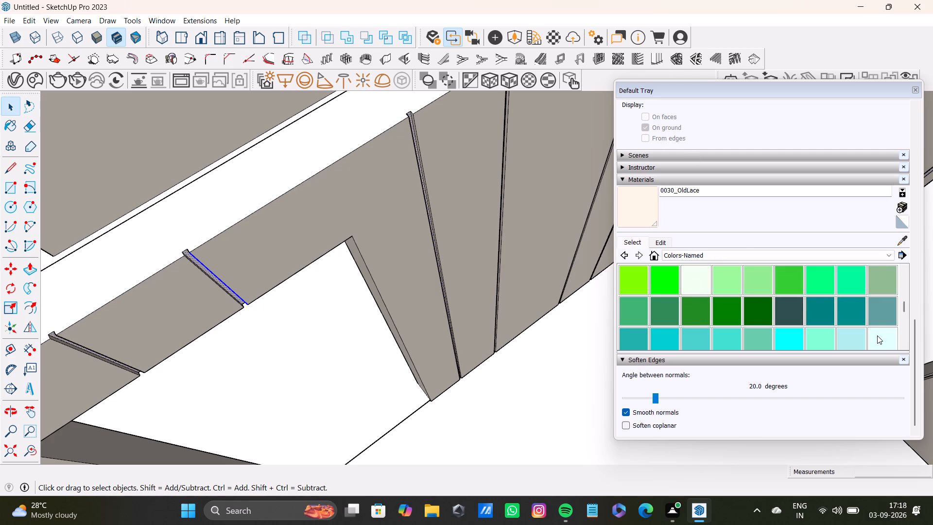
pyautogui.scroll(-1, 749, 308)
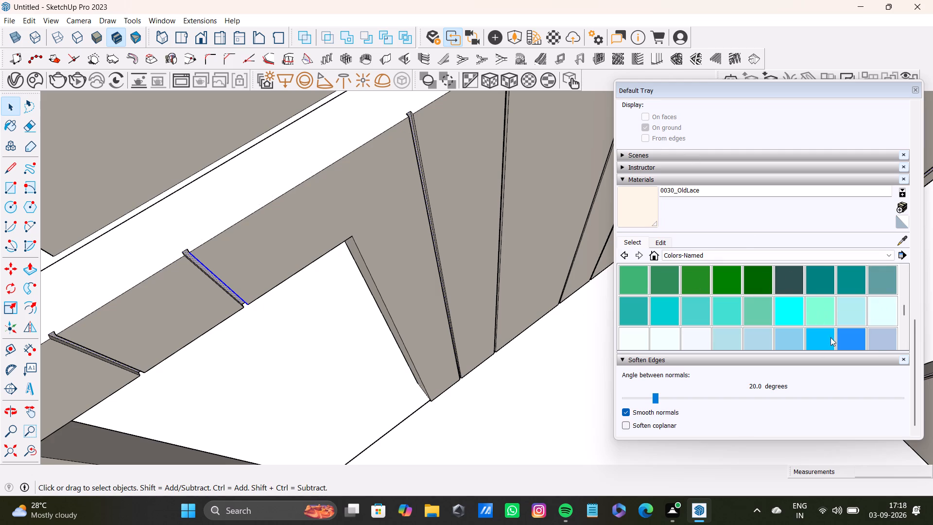
pyautogui.click(854, 339)
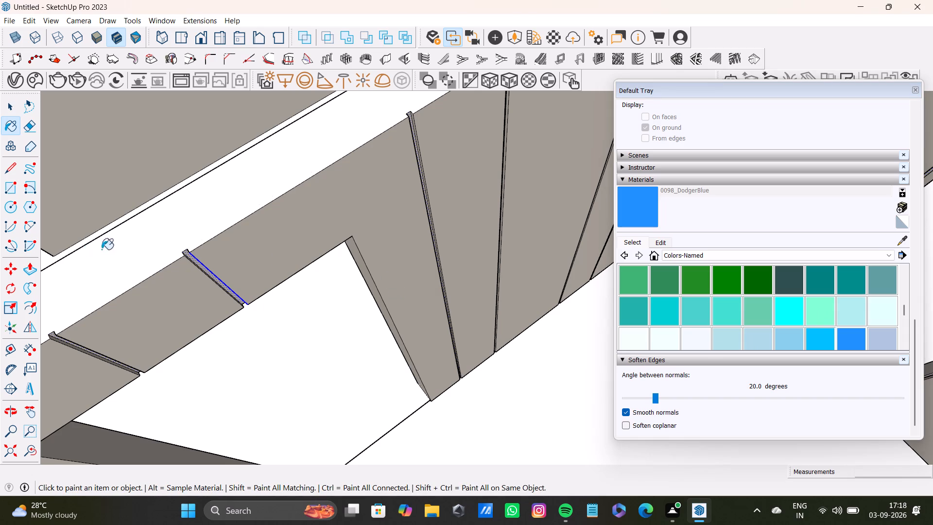
pyautogui.scroll(20, 176, 284)
pyautogui.scroll(4, 176, 284)
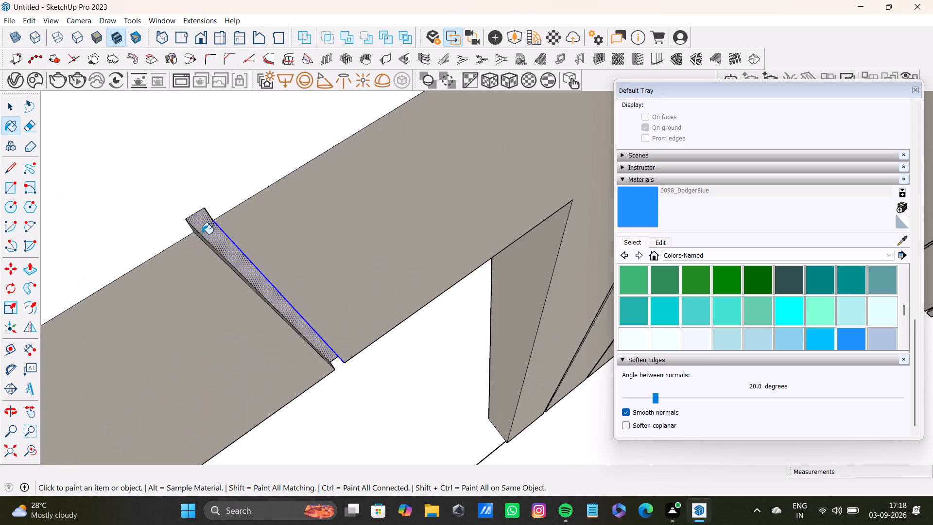
pyautogui.click(204, 232)
pyautogui.scroll(-14, 204, 232)
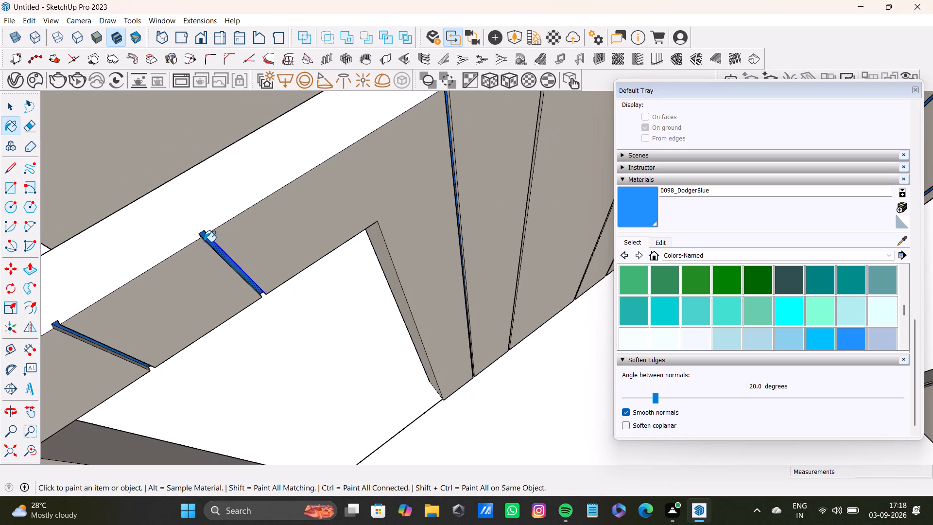
pyautogui.scroll(-9, 204, 242)
pyautogui.press('space')
pyautogui.scroll(-4, 212, 218)
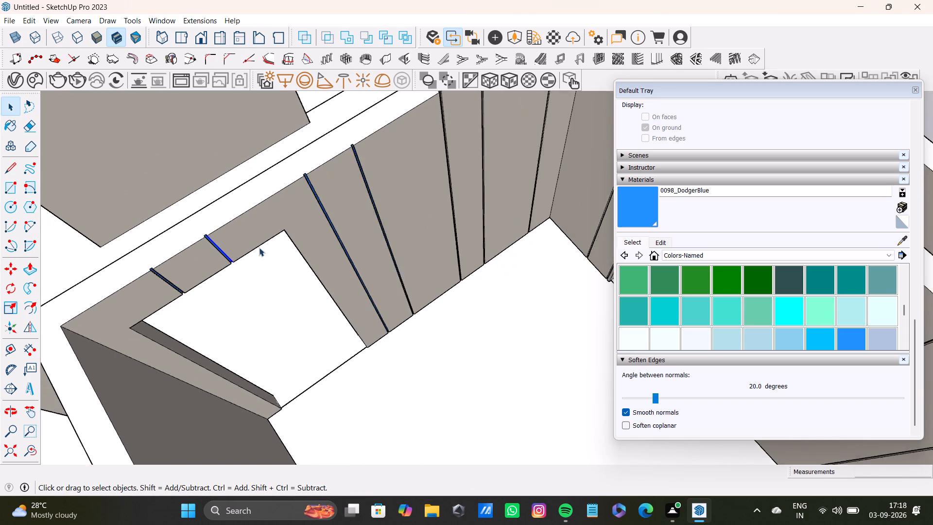
pyautogui.keyDown('shift'); pyautogui.moveTo(360, 206); pyautogui.dragTo(404, 312, button='middle'); pyautogui.keyUp('shift')
pyautogui.moveTo(473, 331); pyautogui.dragTo(343, 352, button='middle')
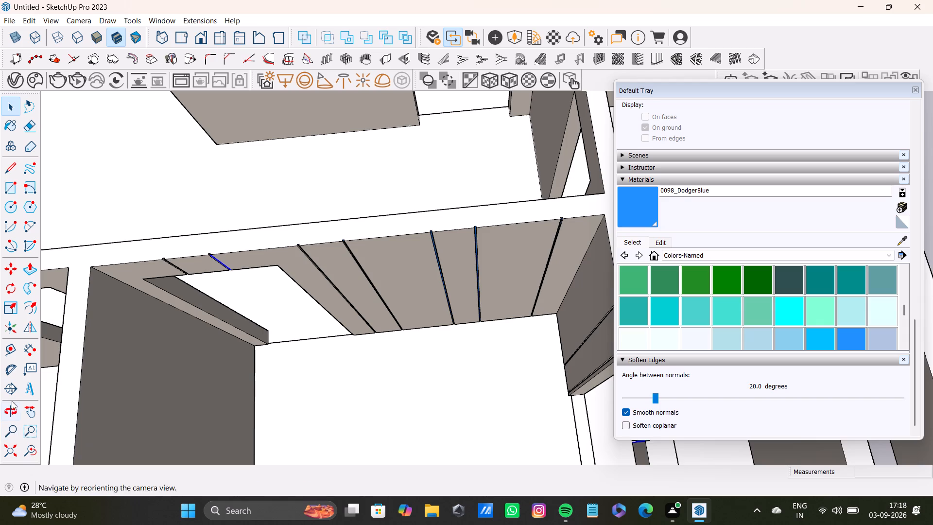
# Place a Tape Measure guide parallel to the inner top edge of the wall with the opening, through its groove's recessed corner.
pyautogui.click(10, 349)
pyautogui.scroll(2, 160, 291)
pyautogui.scroll(10, 156, 243)
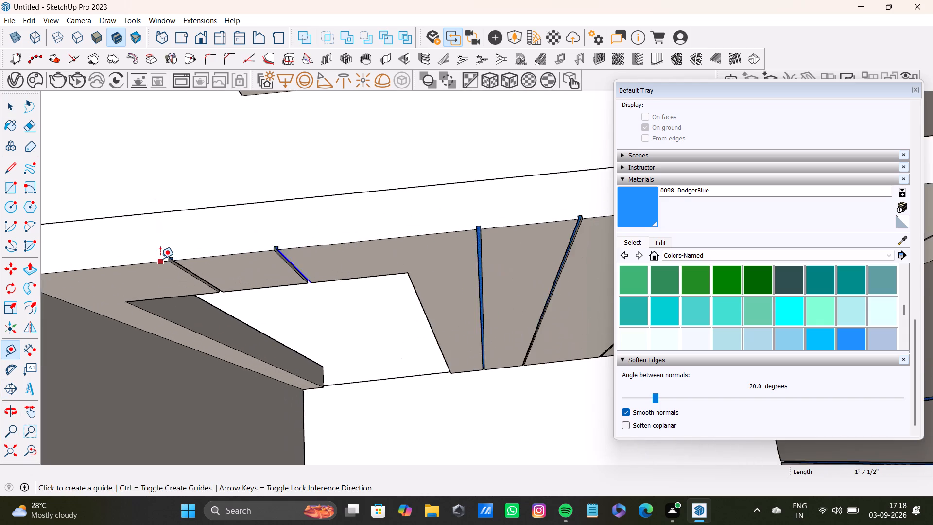
pyautogui.scroll(1, 160, 259)
pyautogui.click(239, 254)
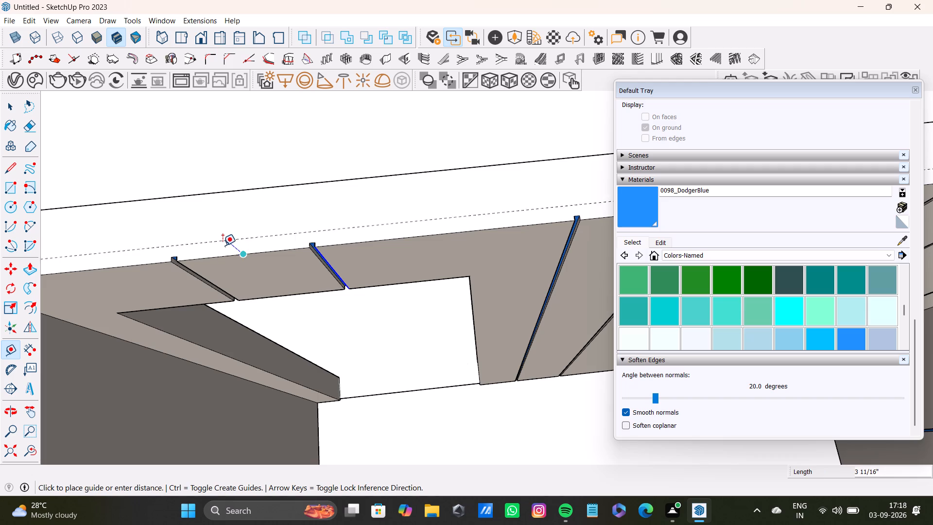
pyautogui.scroll(4, 224, 253)
pyautogui.moveTo(262, 261); pyautogui.dragTo(123, 206, button='middle')
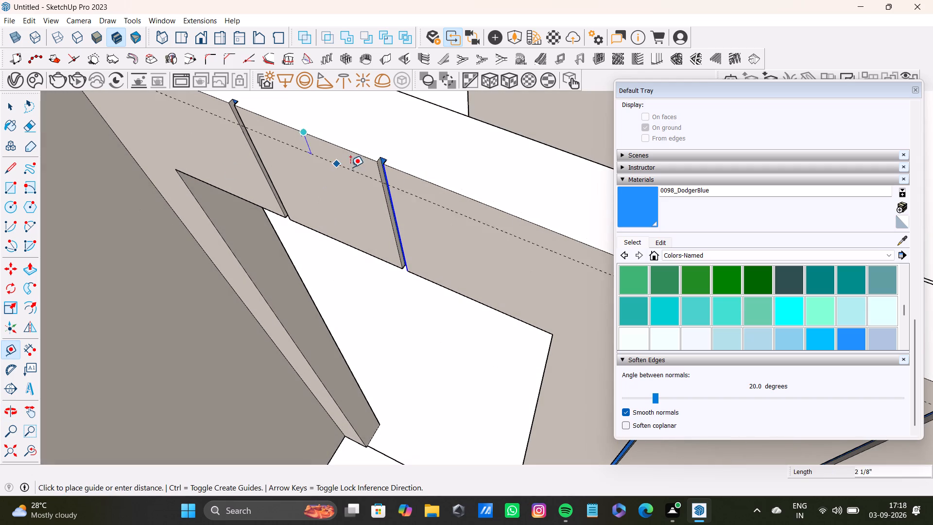
pyautogui.click(382, 158)
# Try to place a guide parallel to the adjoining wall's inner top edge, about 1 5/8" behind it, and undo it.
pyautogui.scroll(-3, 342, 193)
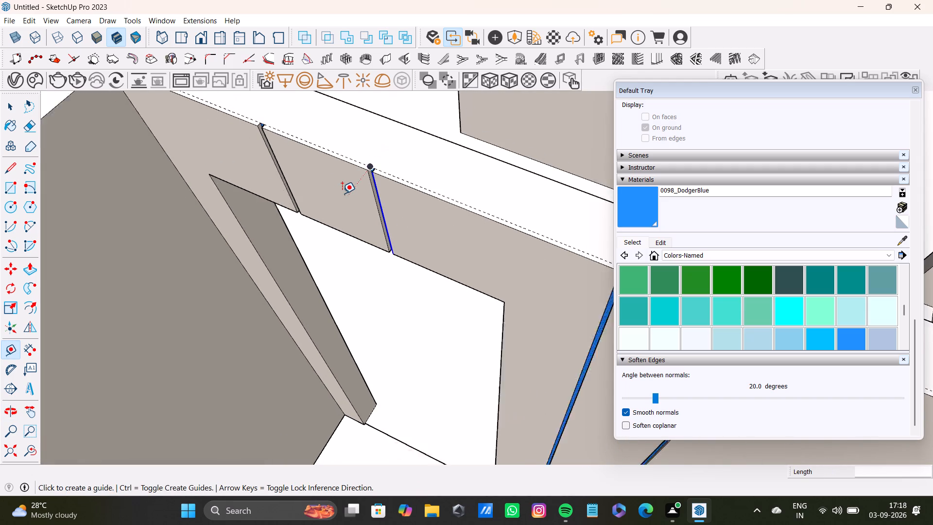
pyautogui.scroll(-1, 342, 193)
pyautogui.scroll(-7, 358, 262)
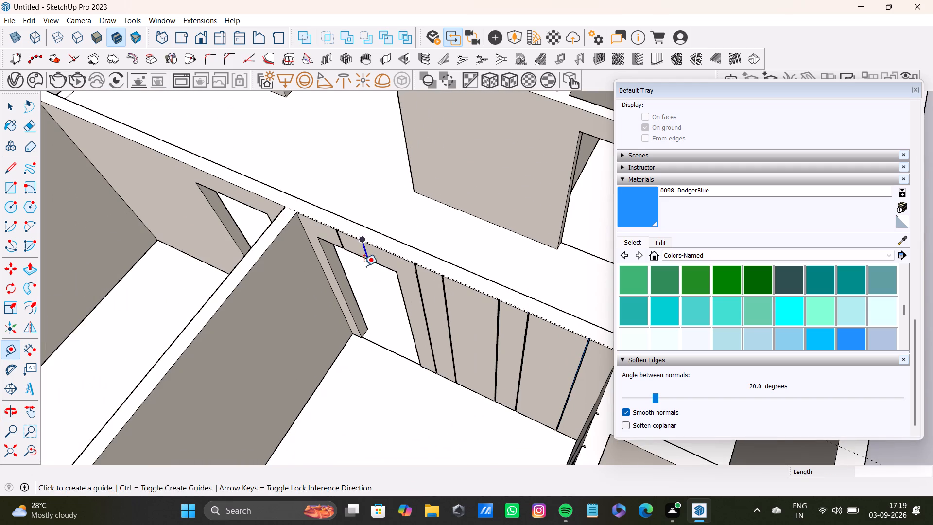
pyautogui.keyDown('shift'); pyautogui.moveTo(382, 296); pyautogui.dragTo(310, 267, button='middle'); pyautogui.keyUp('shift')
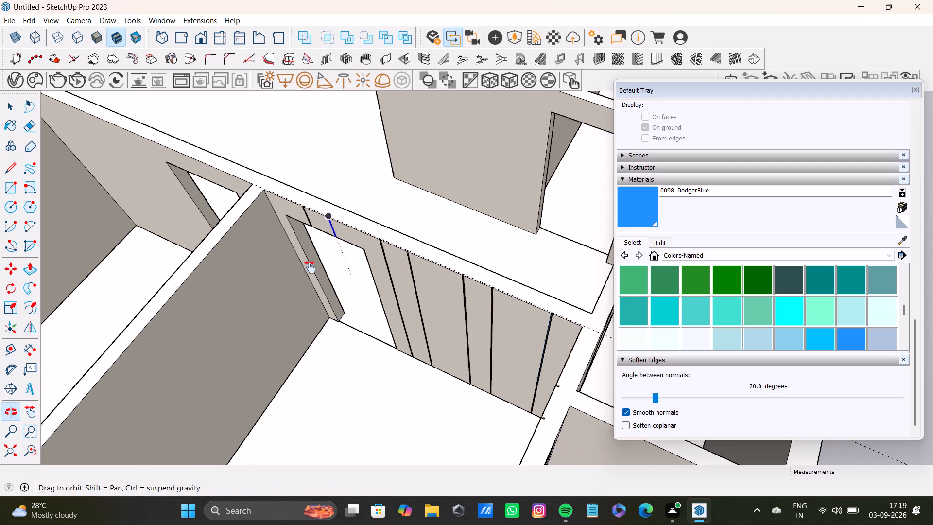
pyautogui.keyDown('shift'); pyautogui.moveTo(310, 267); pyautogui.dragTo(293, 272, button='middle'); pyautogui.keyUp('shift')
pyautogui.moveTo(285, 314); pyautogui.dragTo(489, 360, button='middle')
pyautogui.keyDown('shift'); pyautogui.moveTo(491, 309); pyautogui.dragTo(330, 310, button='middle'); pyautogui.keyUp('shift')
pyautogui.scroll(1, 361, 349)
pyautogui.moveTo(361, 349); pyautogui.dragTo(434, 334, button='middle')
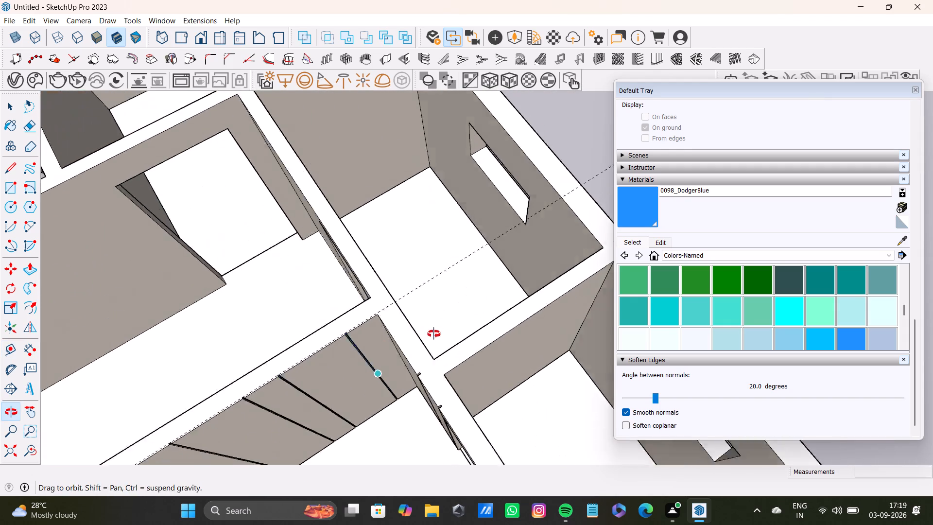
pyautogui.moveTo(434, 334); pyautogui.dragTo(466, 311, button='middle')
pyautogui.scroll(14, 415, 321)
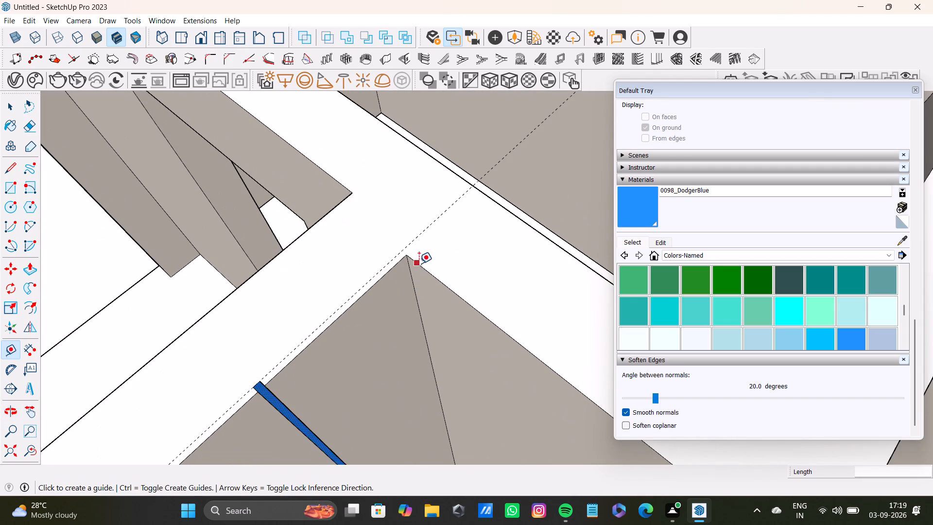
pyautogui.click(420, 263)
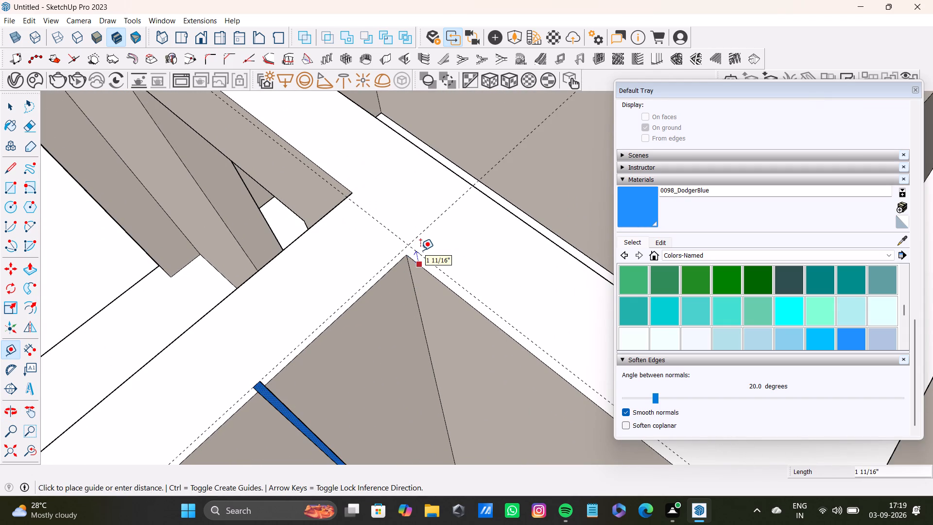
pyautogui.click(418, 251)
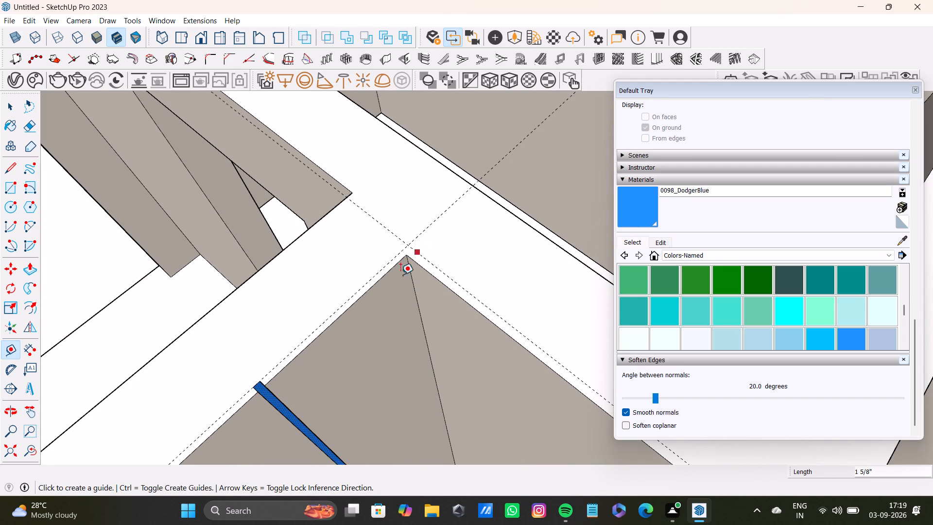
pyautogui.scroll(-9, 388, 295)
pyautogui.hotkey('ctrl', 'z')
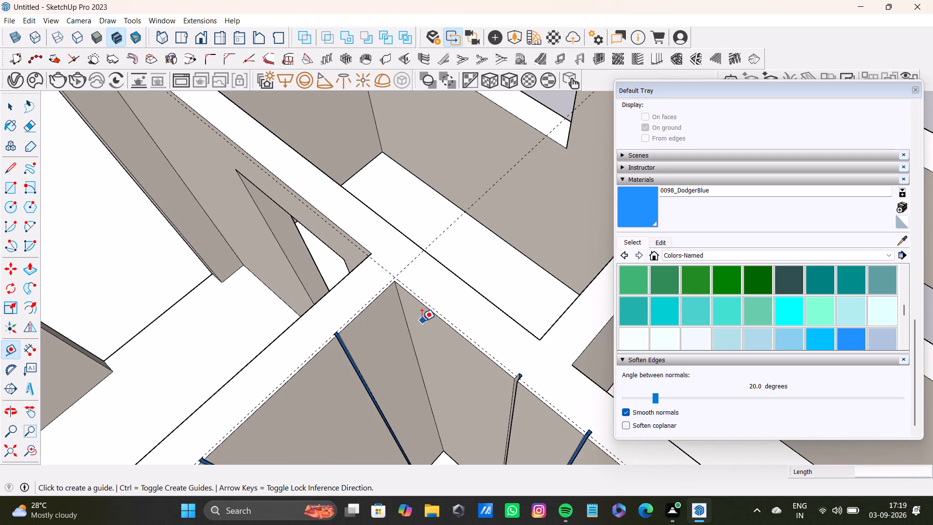
# Place a guide parallel to the adjoining wall's inner top edge, passing through the recessed corner of its first groove.
pyautogui.scroll(4, 384, 291)
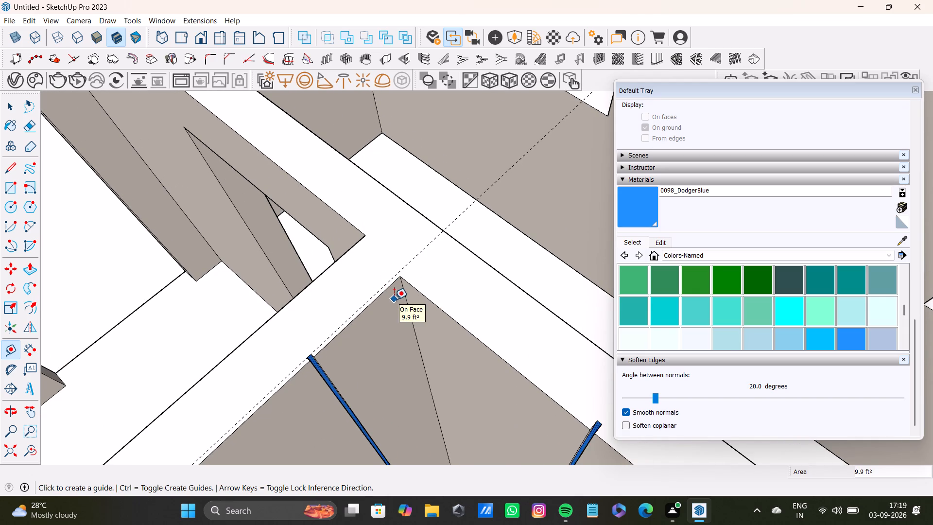
pyautogui.scroll(4, 397, 299)
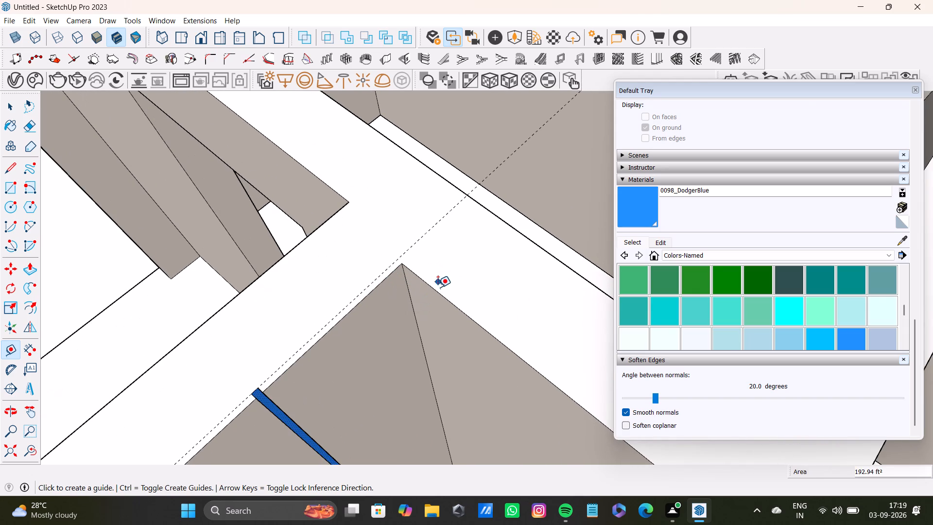
pyautogui.click(438, 294)
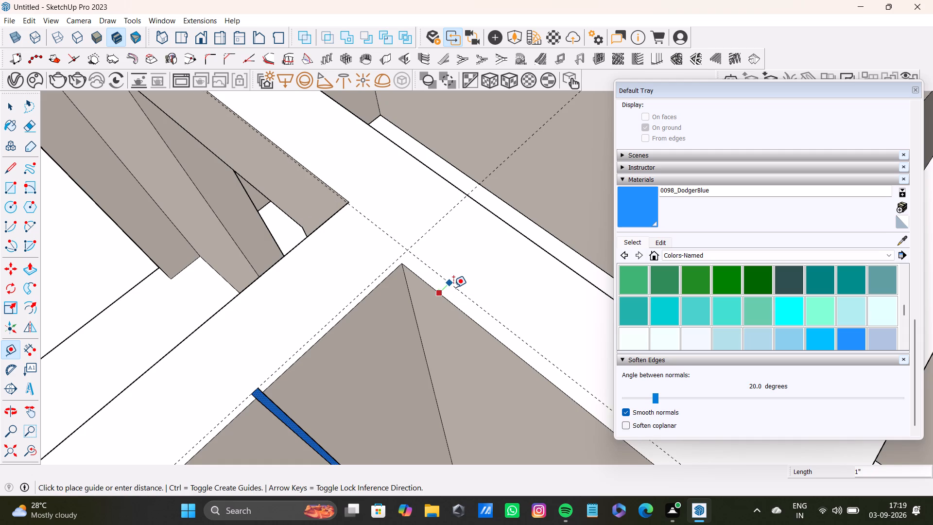
pyautogui.scroll(-2, 453, 287)
pyautogui.keyDown('shift'); pyautogui.moveTo(456, 295); pyautogui.dragTo(356, 253, button='middle'); pyautogui.keyUp('shift')
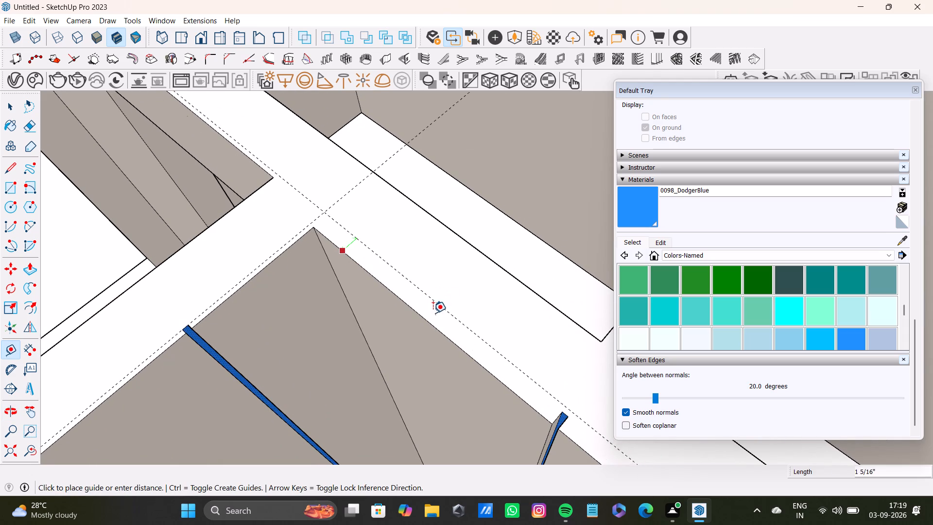
pyautogui.click(562, 417)
# Place a guide parallel to the third wall's inner top edge, through the recessed corner of the groove nearest the room corner.
pyautogui.scroll(-12, 536, 426)
pyautogui.keyDown('shift'); pyautogui.moveTo(416, 369); pyautogui.dragTo(367, 241, button='middle'); pyautogui.keyUp('shift')
pyautogui.scroll(-7, 398, 322)
pyautogui.keyDown('shift'); pyautogui.moveTo(458, 370); pyautogui.dragTo(422, 275, button='middle'); pyautogui.keyUp('shift')
pyautogui.scroll(2, 422, 337)
pyautogui.moveTo(422, 337); pyautogui.dragTo(620, 377, button='middle')
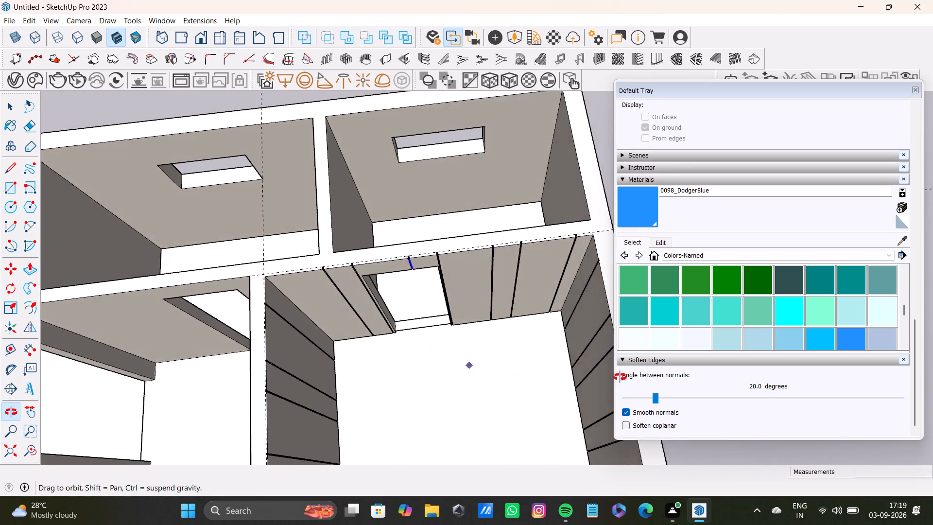
pyautogui.moveTo(620, 377); pyautogui.dragTo(433, 313, button='middle')
pyautogui.moveTo(409, 334); pyautogui.dragTo(552, 343, button='middle')
pyautogui.scroll(9, 440, 283)
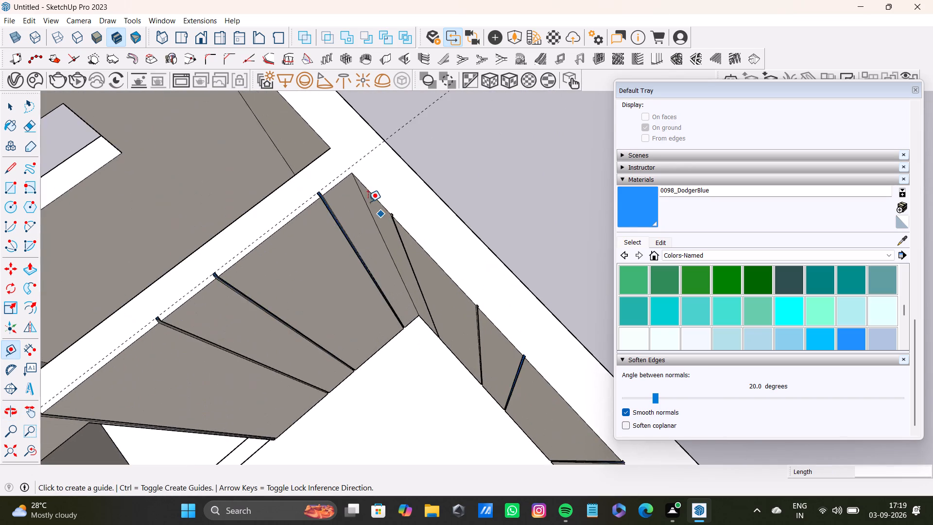
pyautogui.scroll(9, 368, 202)
pyautogui.click(346, 150)
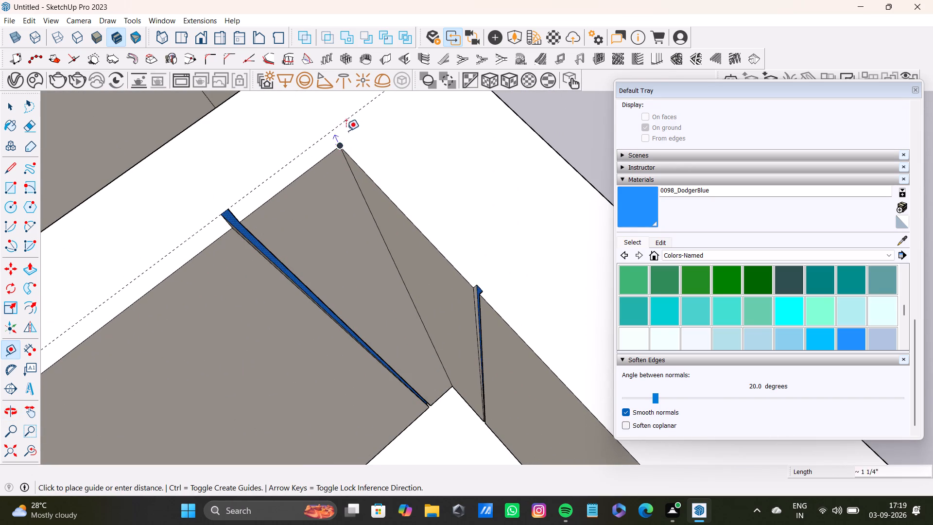
pyautogui.press('space')
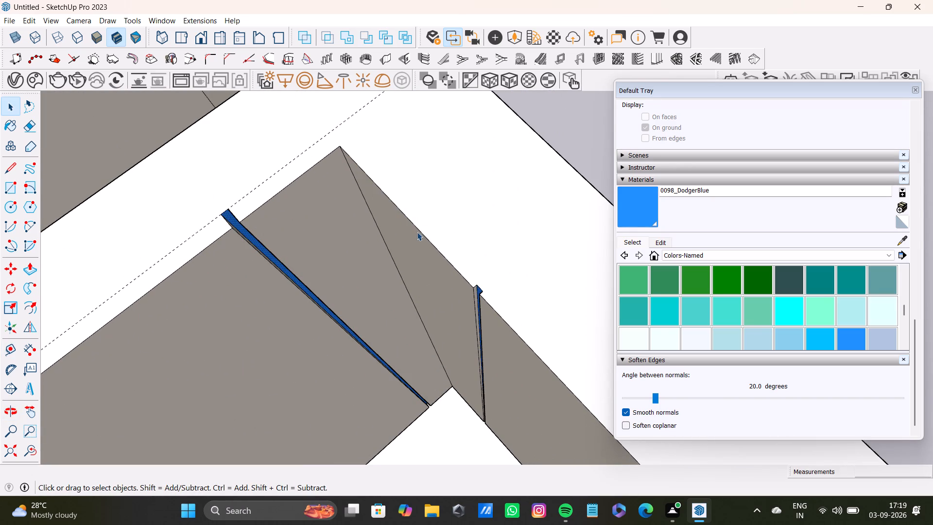
pyautogui.press('t')
pyautogui.scroll(3, 425, 245)
pyautogui.click(439, 250)
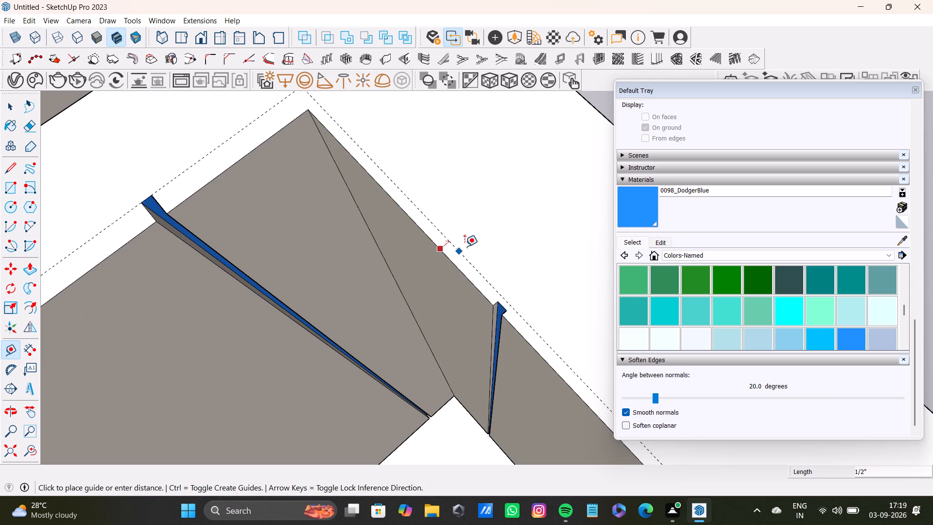
pyautogui.scroll(6, 497, 301)
pyautogui.click(497, 301)
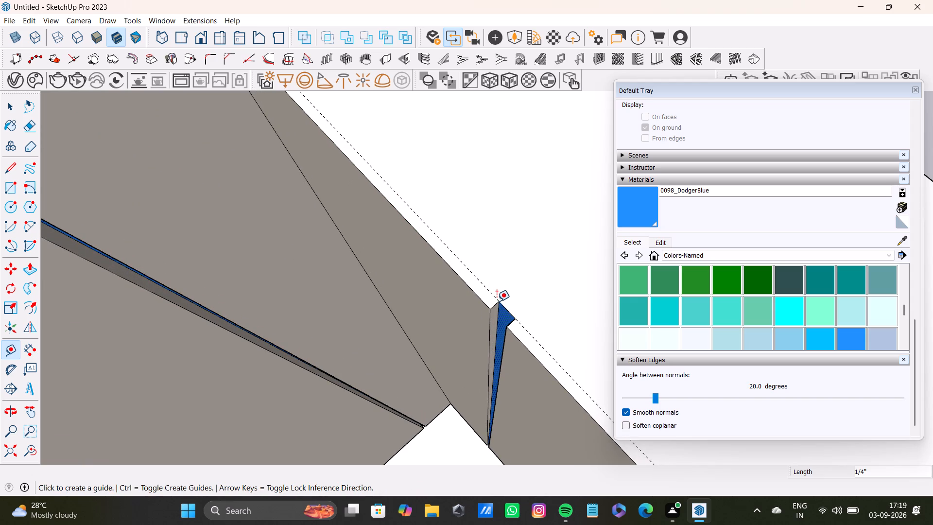
# Start the Line tool for drawing at the tops of the grooved walls along the new guides.
pyautogui.scroll(-2, 337, 267)
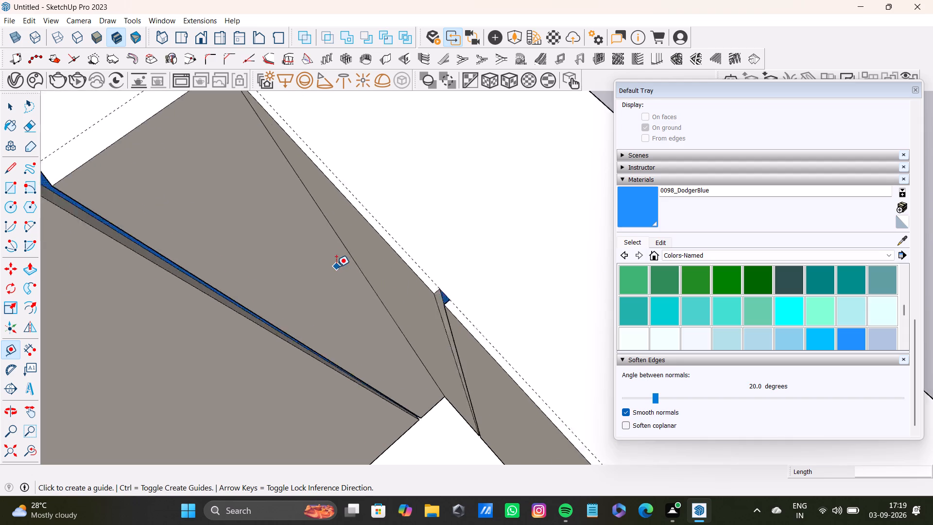
pyautogui.scroll(-12, 336, 267)
pyautogui.keyDown('shift'); pyautogui.moveTo(318, 305); pyautogui.dragTo(477, 245, button='middle'); pyautogui.keyUp('shift')
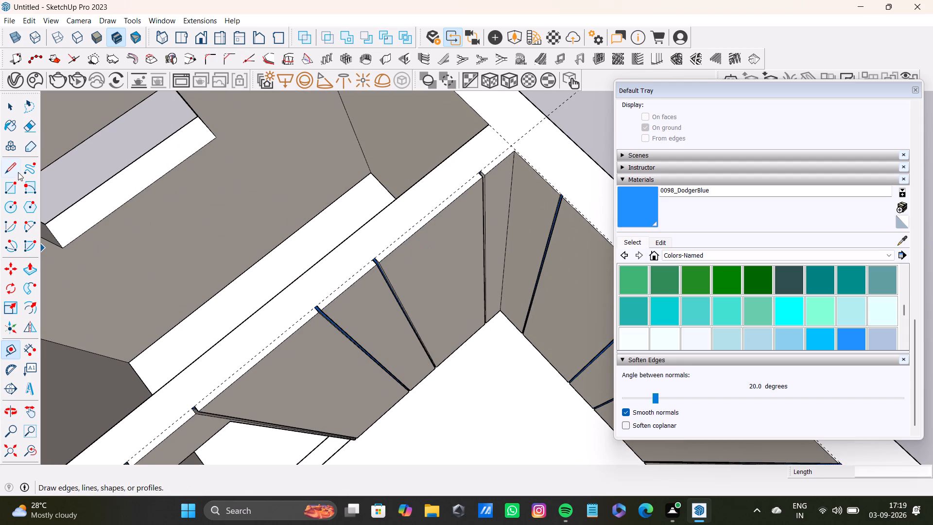
pyautogui.click(14, 171)
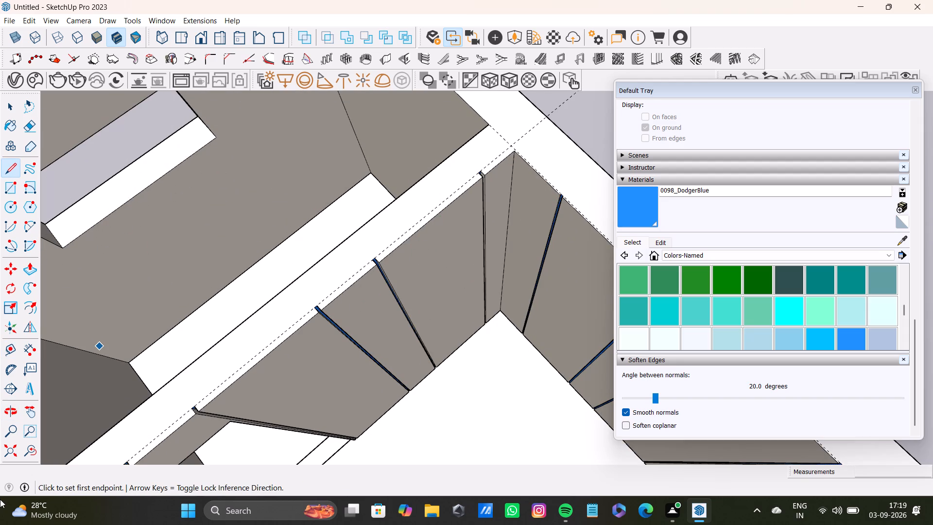
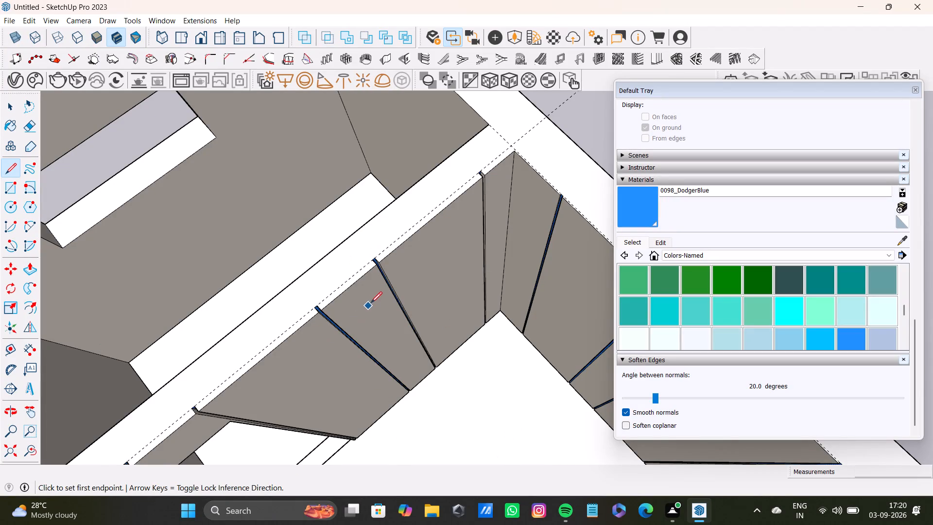
# Draw a 12' line along the guide on the doorway wall's top, between the guide intersections at the room's two corners.
pyautogui.scroll(-7, 280, 358)
pyautogui.keyDown('shift'); pyautogui.moveTo(289, 376); pyautogui.dragTo(397, 282, button='middle'); pyautogui.keyUp('shift')
pyautogui.moveTo(441, 331); pyautogui.dragTo(351, 367, button='middle')
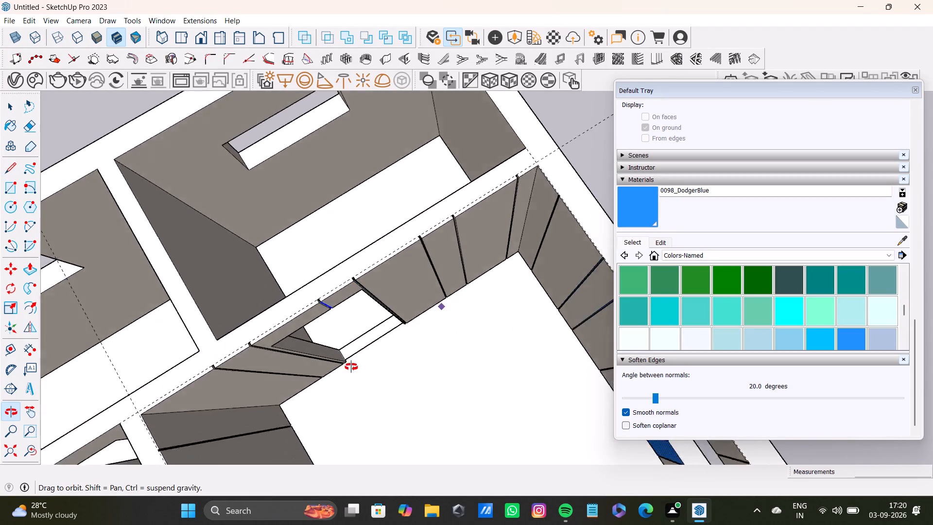
pyautogui.moveTo(351, 367); pyautogui.dragTo(279, 357, button='middle')
pyautogui.keyDown('shift'); pyautogui.moveTo(255, 229); pyautogui.dragTo(336, 270, button='middle'); pyautogui.keyUp('shift')
pyautogui.scroll(11, 155, 246)
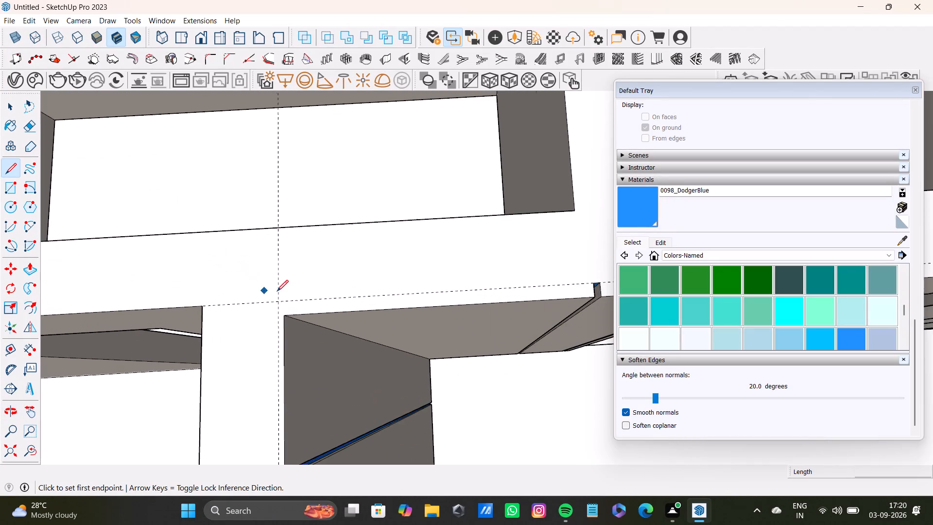
pyautogui.click(280, 301)
pyautogui.scroll(-2, 531, 310)
pyautogui.keyDown('shift'); pyautogui.moveTo(560, 279); pyautogui.dragTo(188, 270, button='middle'); pyautogui.keyUp('shift')
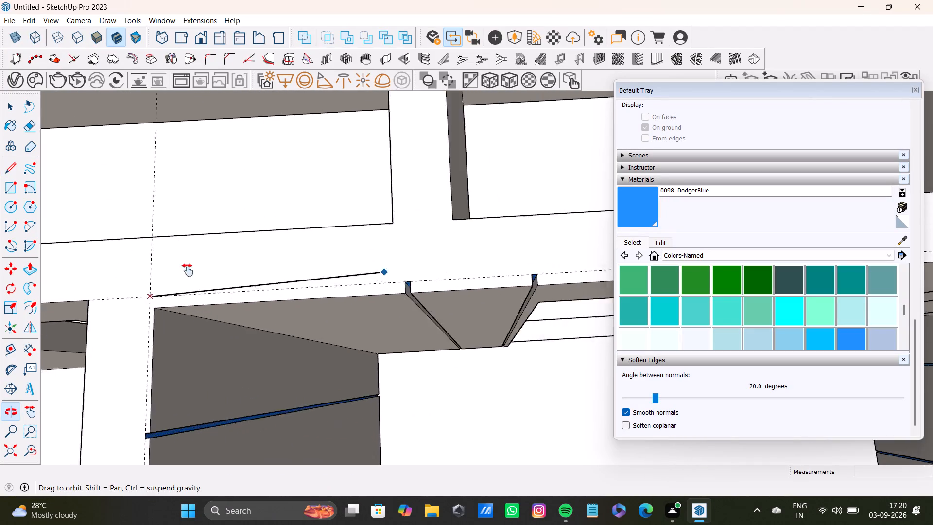
pyautogui.keyDown('shift'); pyautogui.moveTo(188, 270); pyautogui.dragTo(173, 273, button='middle'); pyautogui.keyUp('shift')
pyautogui.scroll(-3, 318, 284)
pyautogui.keyDown('shift'); pyautogui.moveTo(424, 272); pyautogui.dragTo(94, 259, button='middle'); pyautogui.keyUp('shift')
pyautogui.scroll(-3, 411, 275)
pyautogui.keyDown('shift'); pyautogui.moveTo(458, 241); pyautogui.dragTo(313, 246, button='middle'); pyautogui.keyUp('shift')
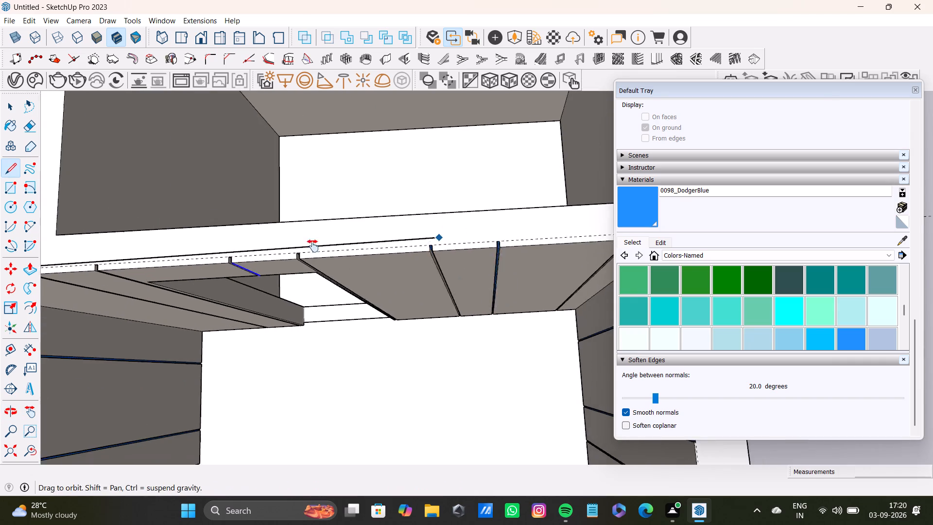
pyautogui.keyDown('shift'); pyautogui.moveTo(313, 246); pyautogui.dragTo(238, 262, button='middle'); pyautogui.keyUp('shift')
pyautogui.scroll(7, 440, 256)
pyautogui.click(494, 257)
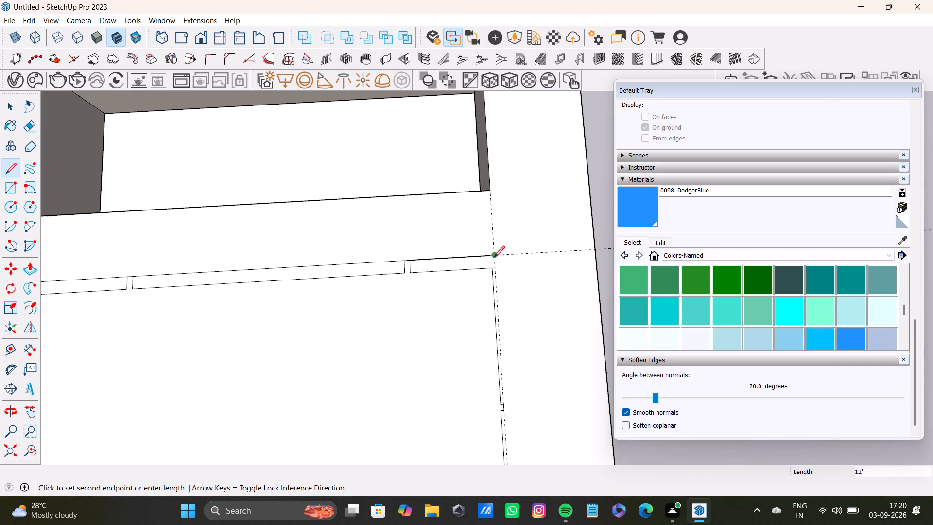
# Delete the face covering the room's open top.
pyautogui.press('space')
pyautogui.click(460, 354)
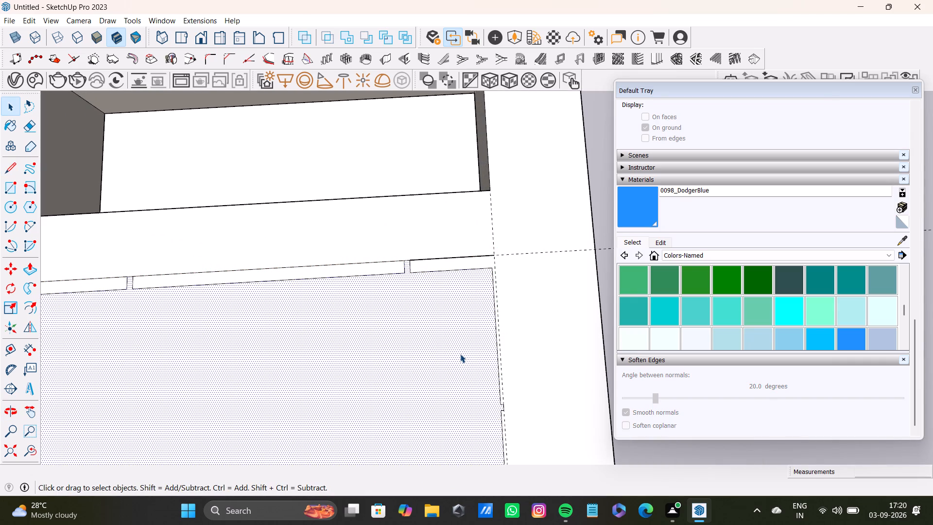
pyautogui.press('Delete')
# Draw a line about 12' 1/4" long along the guide on the window wall's top, from the room corner to the wall's far end.
pyautogui.scroll(-4, 460, 354)
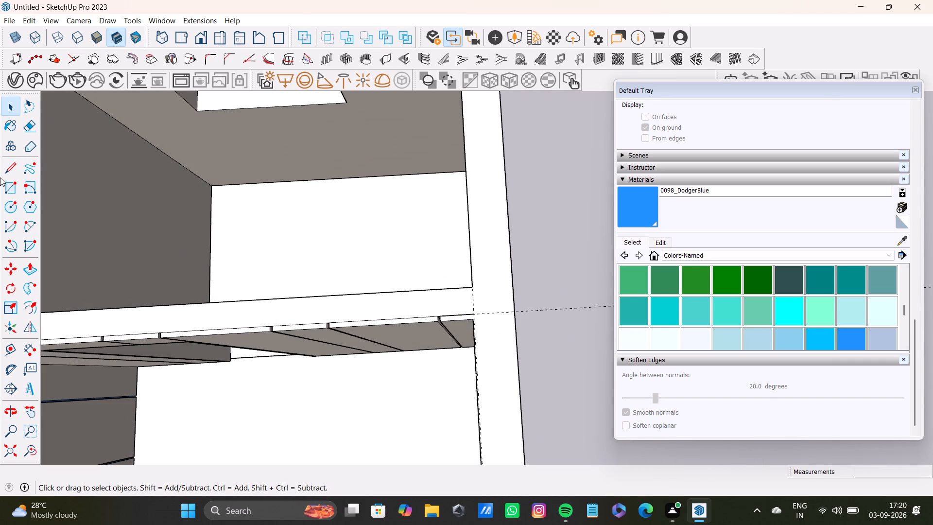
pyautogui.click(12, 170)
pyautogui.scroll(14, 450, 320)
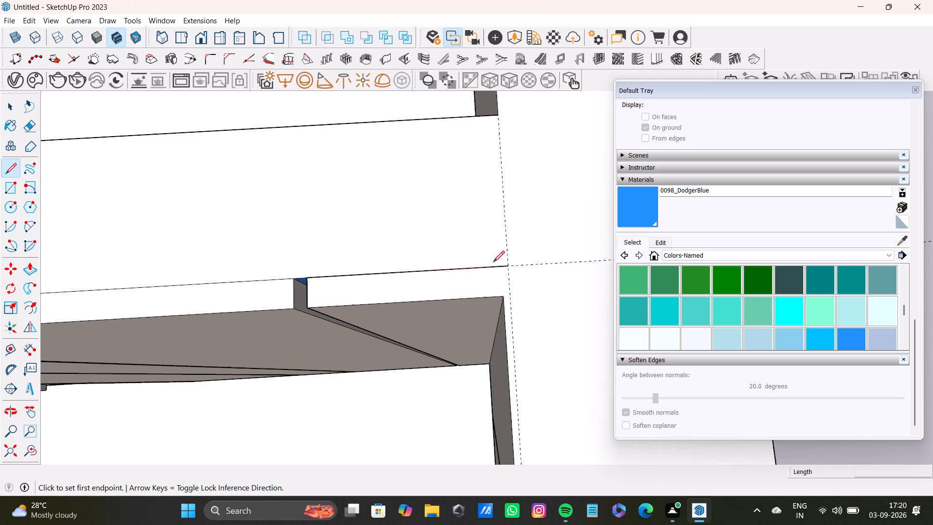
pyautogui.click(508, 267)
pyautogui.scroll(-2, 527, 402)
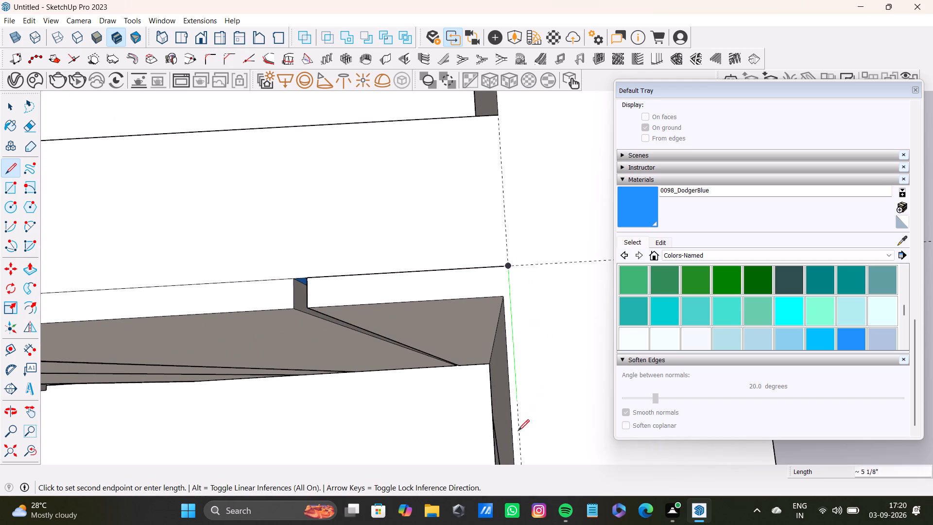
pyautogui.scroll(-2, 518, 431)
pyautogui.keyDown('shift'); pyautogui.moveTo(515, 442); pyautogui.dragTo(499, 179, button='middle'); pyautogui.keyUp('shift')
pyautogui.moveTo(517, 375); pyautogui.dragTo(635, 276, button='middle')
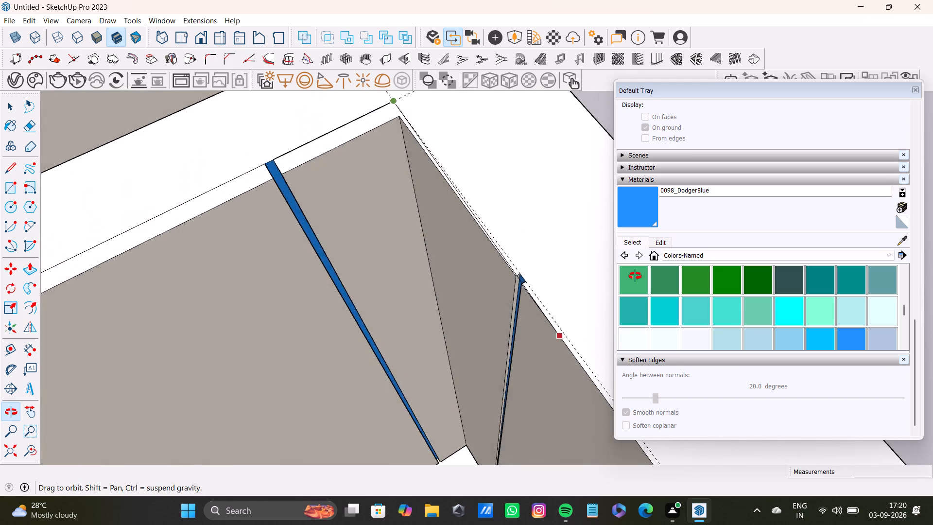
pyautogui.moveTo(635, 276); pyautogui.dragTo(571, 241, button='middle')
pyautogui.scroll(-7, 564, 341)
pyautogui.keyDown('shift'); pyautogui.moveTo(563, 364); pyautogui.dragTo(336, 118, button='middle'); pyautogui.keyUp('shift')
pyautogui.scroll(-3, 408, 199)
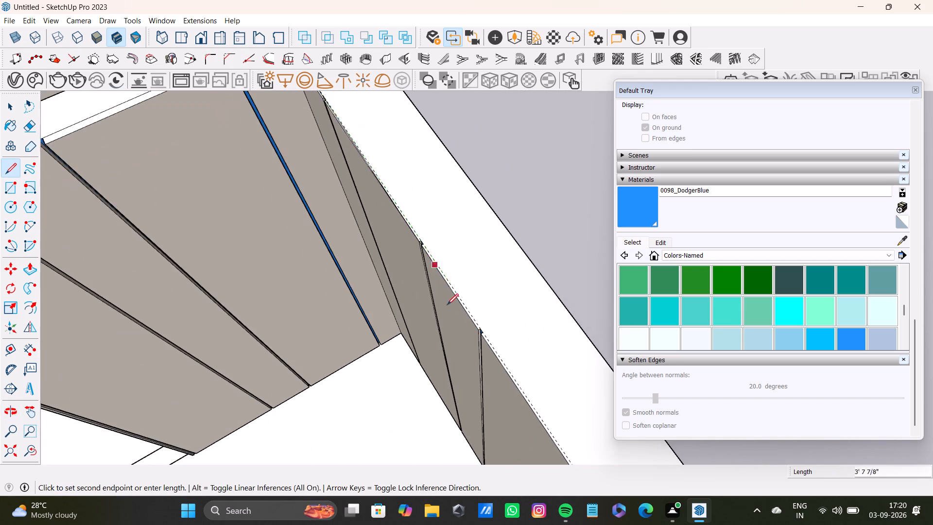
pyautogui.scroll(-4, 447, 305)
pyautogui.moveTo(491, 374); pyautogui.dragTo(440, 200, button='middle')
pyautogui.scroll(2, 508, 323)
pyautogui.moveTo(549, 345); pyautogui.dragTo(449, 189, button='middle')
pyautogui.scroll(3, 518, 315)
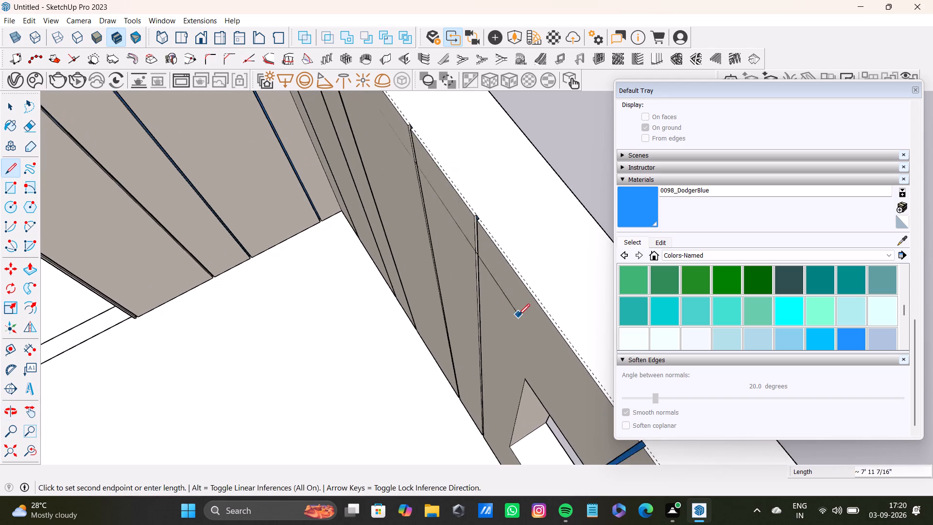
pyautogui.moveTo(542, 325); pyautogui.dragTo(472, 195, button='middle')
pyautogui.scroll(-7, 476, 198)
pyautogui.moveTo(537, 284); pyautogui.dragTo(402, 190, button='middle')
pyautogui.scroll(-3, 445, 253)
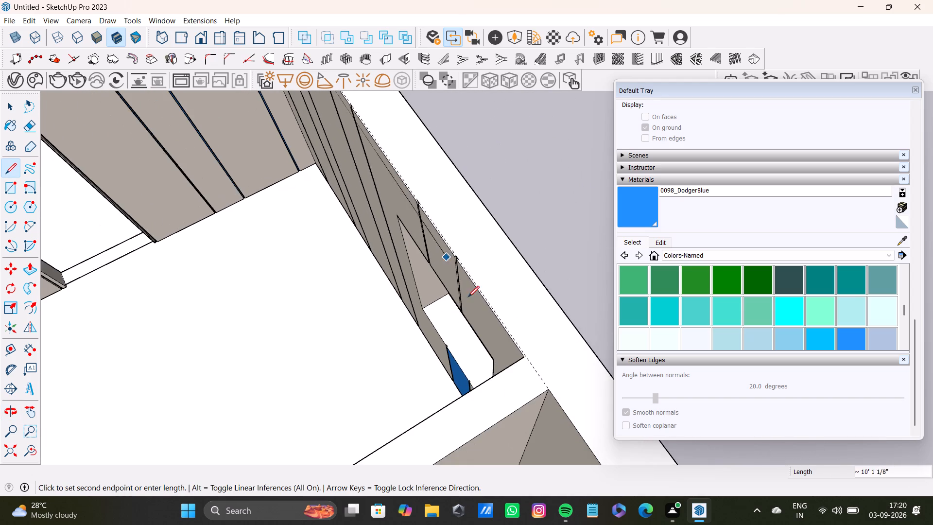
pyautogui.scroll(8, 524, 346)
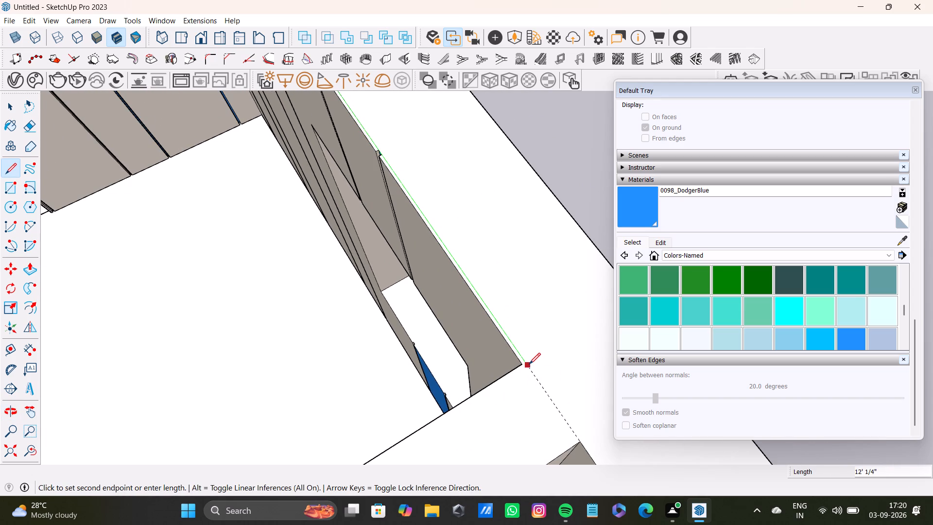
pyautogui.click(529, 365)
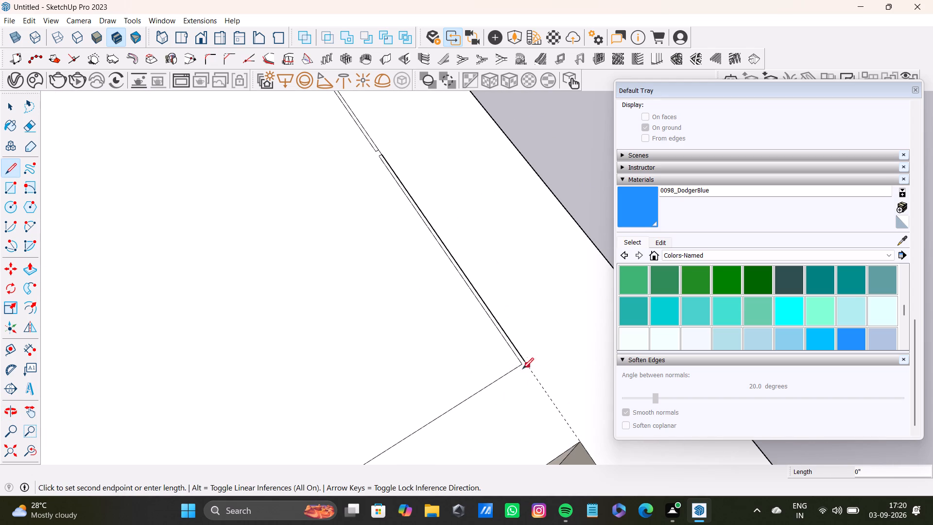
# Close the end of the window wall's top strip with short lines back to the wall's inner corner.
pyautogui.scroll(6, 506, 372)
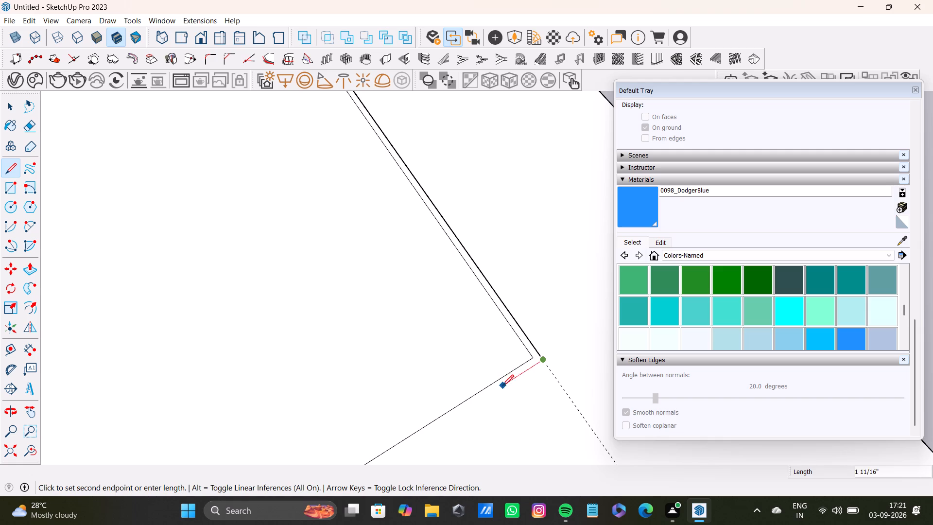
pyautogui.click(539, 367)
pyautogui.scroll(8, 530, 362)
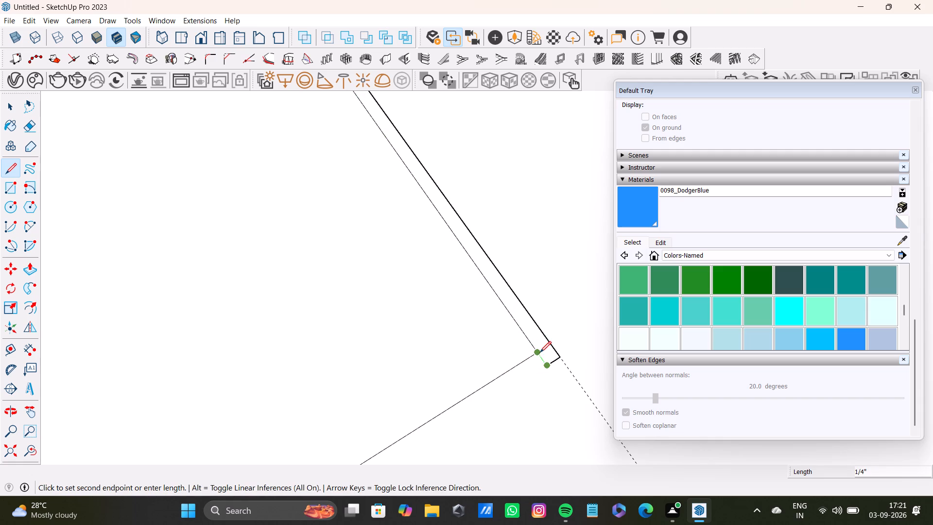
pyautogui.click(540, 352)
# Delete the face covering the room's open top after closing the window wall's strip.
pyautogui.press('space')
pyautogui.click(476, 321)
pyautogui.press('Delete')
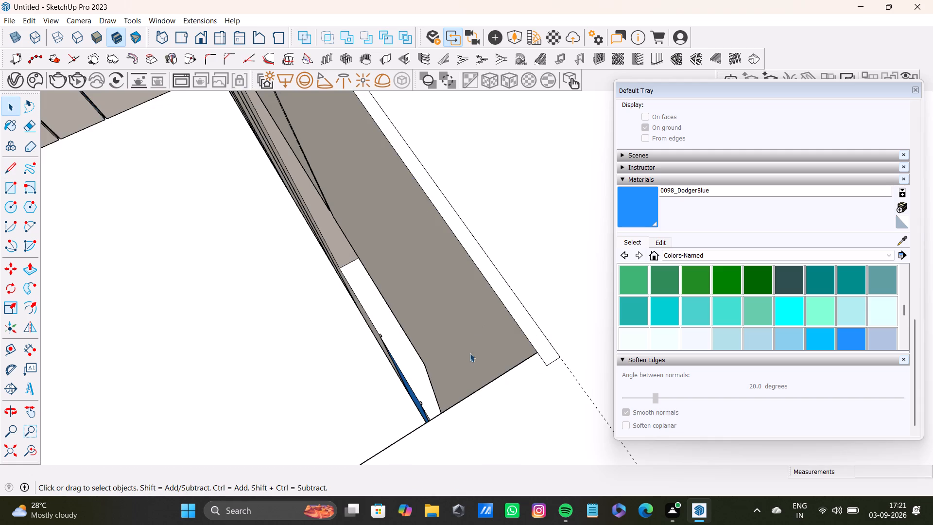
# Draw a 12' line along the guide on the third wall's top from the doorway-wall corner, and close it to the inner corner.
pyautogui.scroll(-19, 470, 353)
pyautogui.keyDown('shift'); pyautogui.moveTo(294, 346); pyautogui.dragTo(563, 309, button='middle'); pyautogui.keyUp('shift')
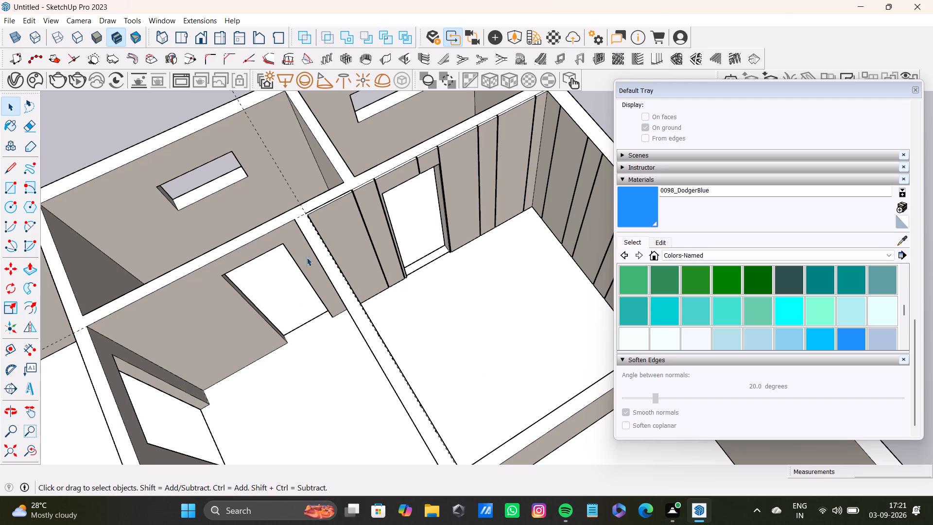
pyautogui.click(12, 175)
pyautogui.scroll(12, 275, 236)
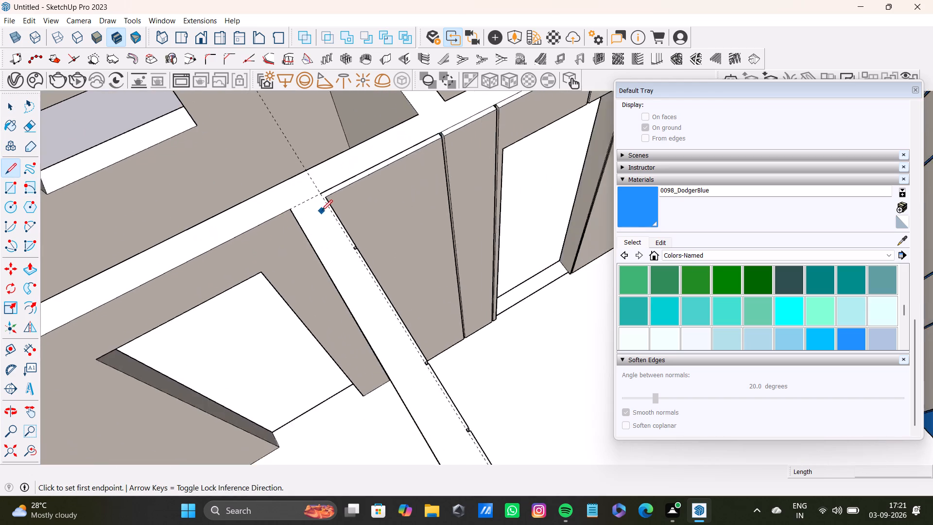
pyautogui.scroll(6, 321, 211)
pyautogui.click(318, 175)
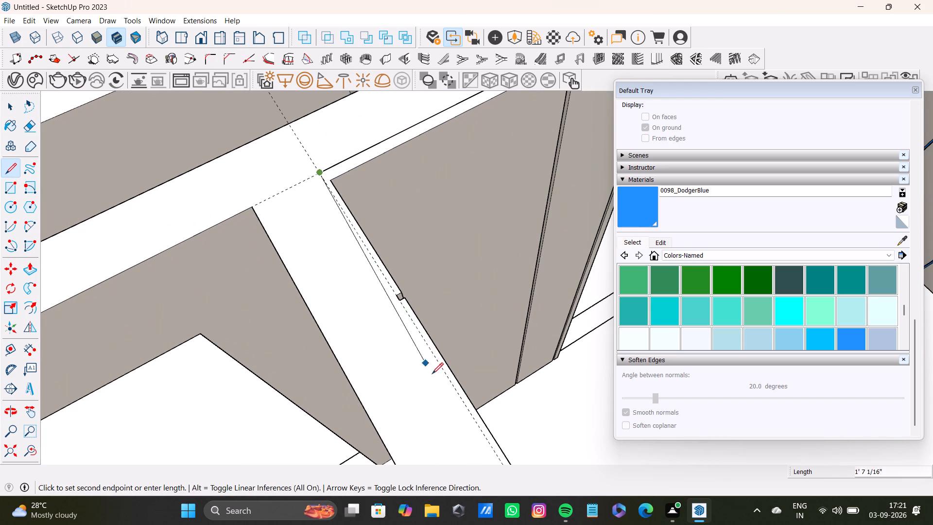
pyautogui.scroll(-3, 449, 381)
pyautogui.keyDown('shift'); pyautogui.moveTo(459, 384); pyautogui.dragTo(393, 158, button='middle'); pyautogui.keyUp('shift')
pyautogui.scroll(-7, 466, 310)
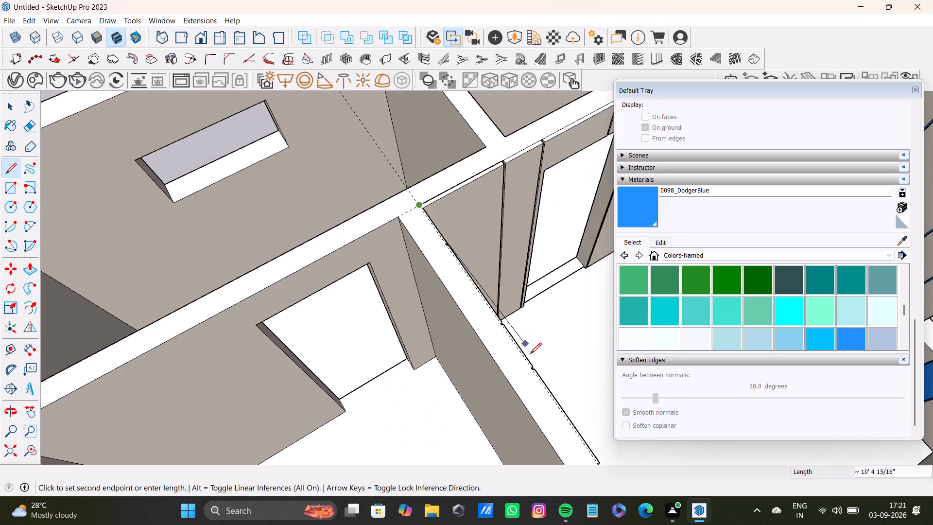
pyautogui.moveTo(530, 354); pyautogui.dragTo(383, 45, button='middle')
pyautogui.scroll(-3, 484, 239)
pyautogui.keyDown('shift'); pyautogui.moveTo(523, 244); pyautogui.dragTo(434, 355, button='middle'); pyautogui.keyUp('shift')
pyautogui.scroll(4, 397, 222)
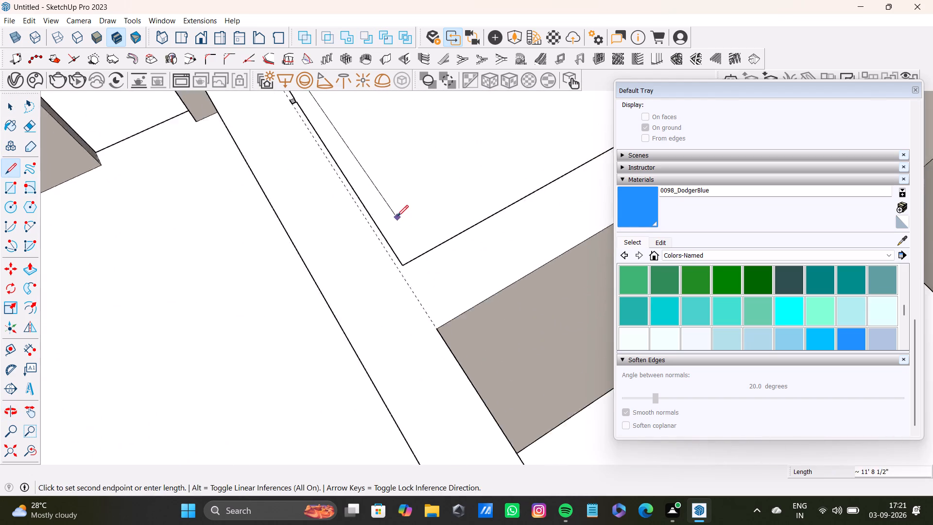
pyautogui.scroll(4, 397, 216)
pyautogui.scroll(-8, 382, 282)
pyautogui.scroll(7, 369, 307)
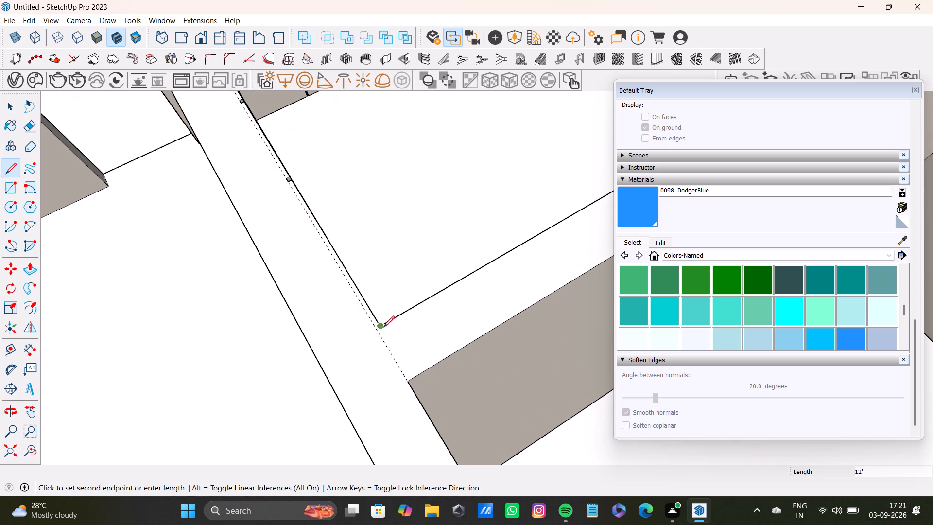
pyautogui.scroll(12, 372, 330)
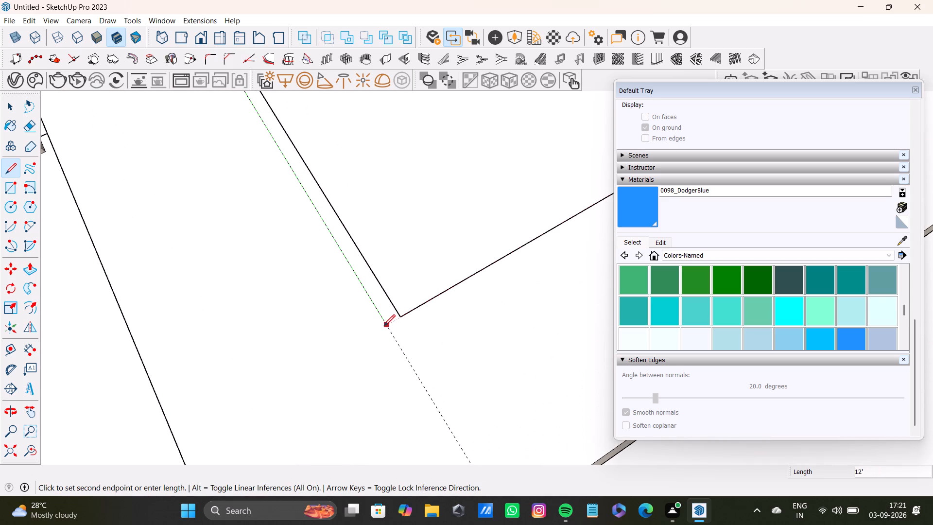
pyautogui.click(384, 326)
pyautogui.click(399, 316)
# Delete the face covering the room's top after outlining the third wall's strip.
pyautogui.press('space')
pyautogui.scroll(-8, 314, 237)
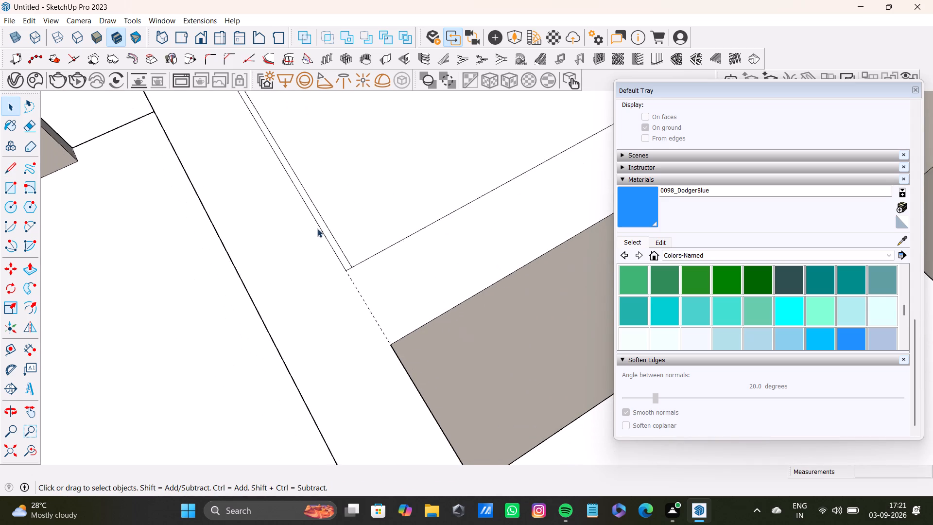
pyautogui.scroll(-12, 317, 228)
pyautogui.keyDown('shift'); pyautogui.moveTo(306, 156); pyautogui.dragTo(396, 451, button='middle'); pyautogui.keyUp('shift')
pyautogui.scroll(-6, 358, 357)
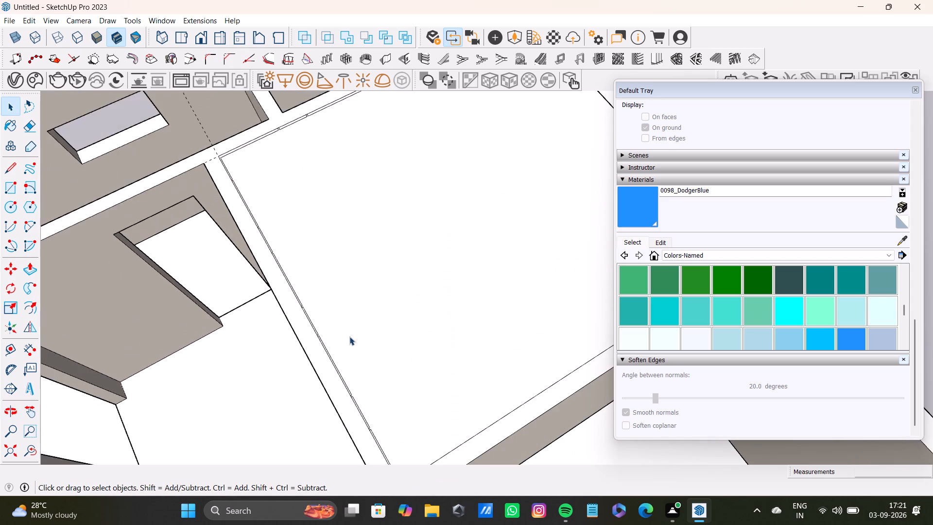
pyautogui.scroll(-3, 349, 336)
pyautogui.click(410, 323)
pyautogui.press('Delete')
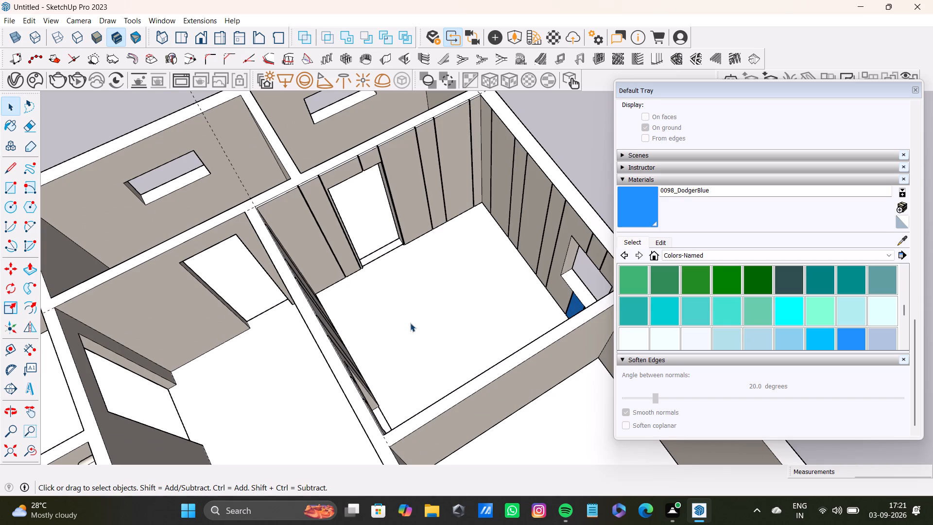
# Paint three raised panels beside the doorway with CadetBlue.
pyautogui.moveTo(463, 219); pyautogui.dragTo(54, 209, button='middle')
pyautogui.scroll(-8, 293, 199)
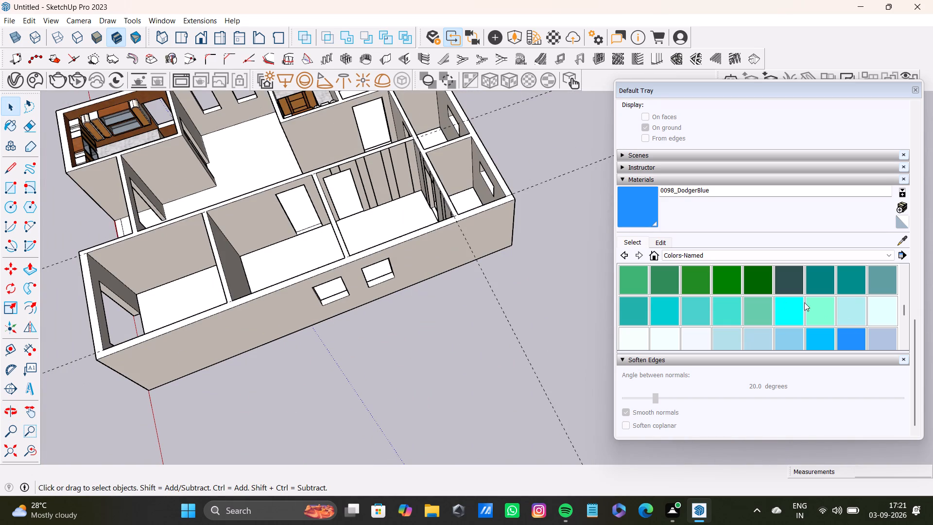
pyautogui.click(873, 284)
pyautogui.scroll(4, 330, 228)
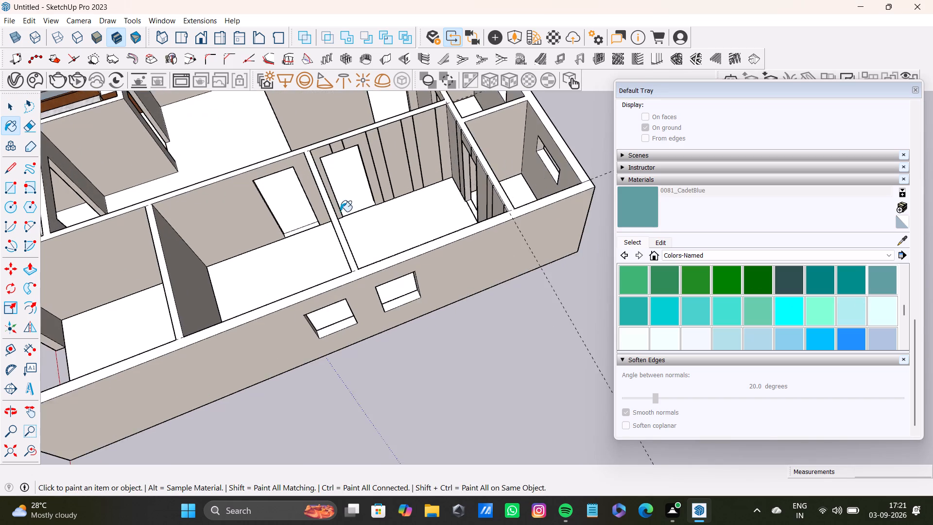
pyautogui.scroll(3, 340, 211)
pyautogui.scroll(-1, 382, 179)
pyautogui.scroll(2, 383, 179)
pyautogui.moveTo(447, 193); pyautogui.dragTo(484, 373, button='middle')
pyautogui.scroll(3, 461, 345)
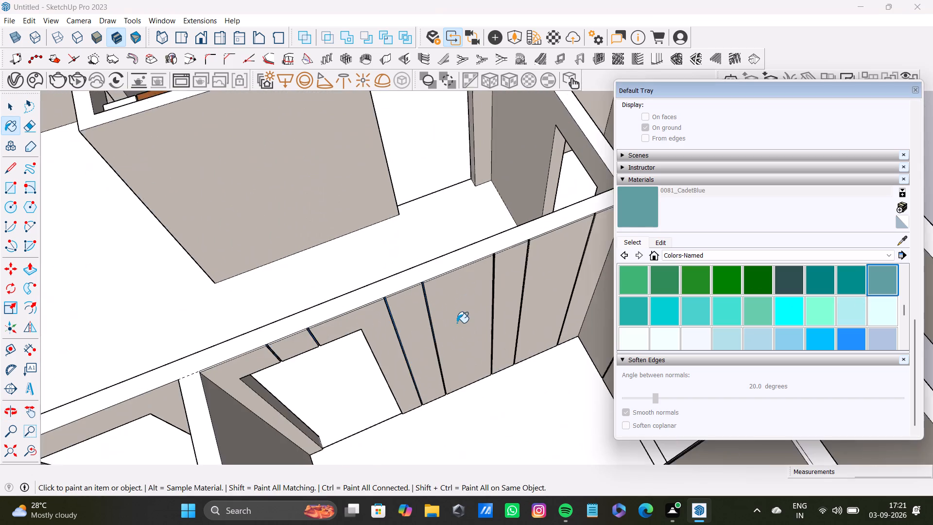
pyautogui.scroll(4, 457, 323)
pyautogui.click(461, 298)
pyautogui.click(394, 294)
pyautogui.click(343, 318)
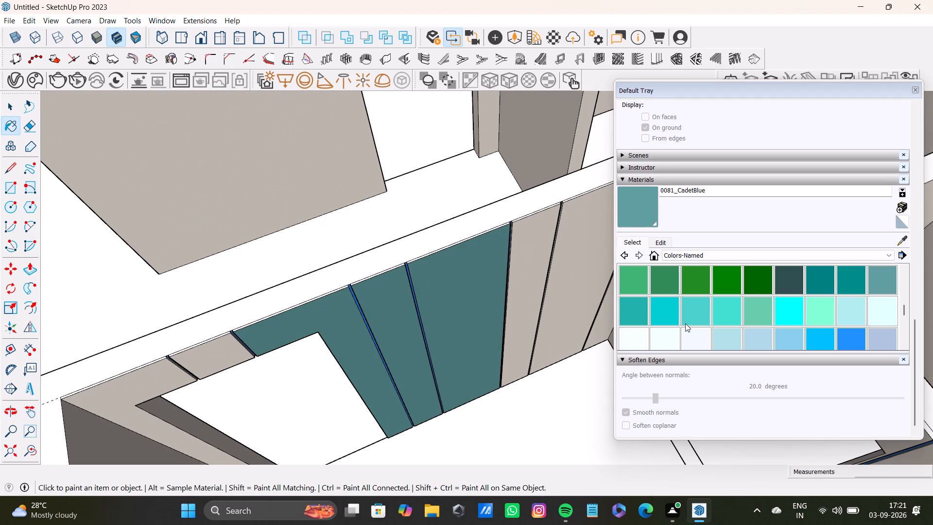
# Repaint the three CadetBlue panels beside the doorway with PowderBlue, and give the two panels toward the near corner the same colour.
pyautogui.click(729, 336)
pyautogui.click(443, 271)
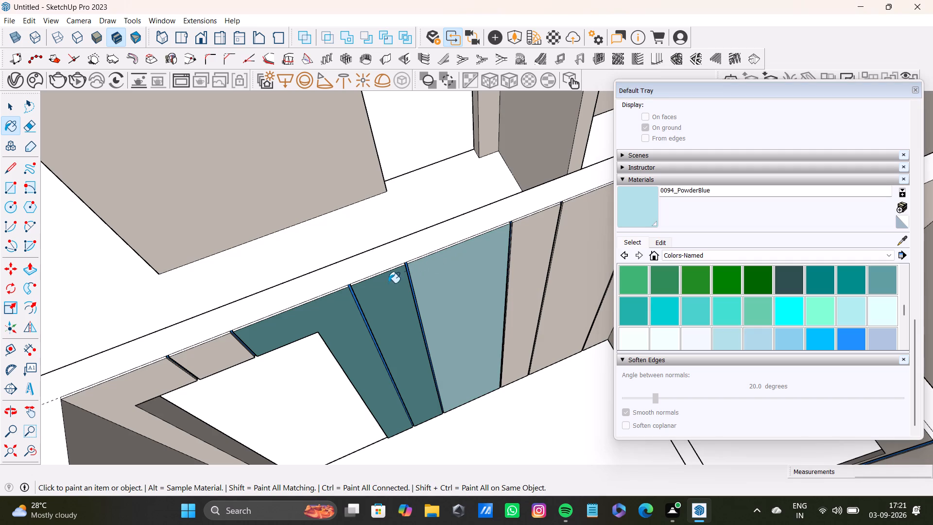
pyautogui.click(388, 283)
pyautogui.click(315, 310)
pyautogui.click(199, 350)
pyautogui.moveTo(255, 354); pyautogui.dragTo(326, 238, button='middle')
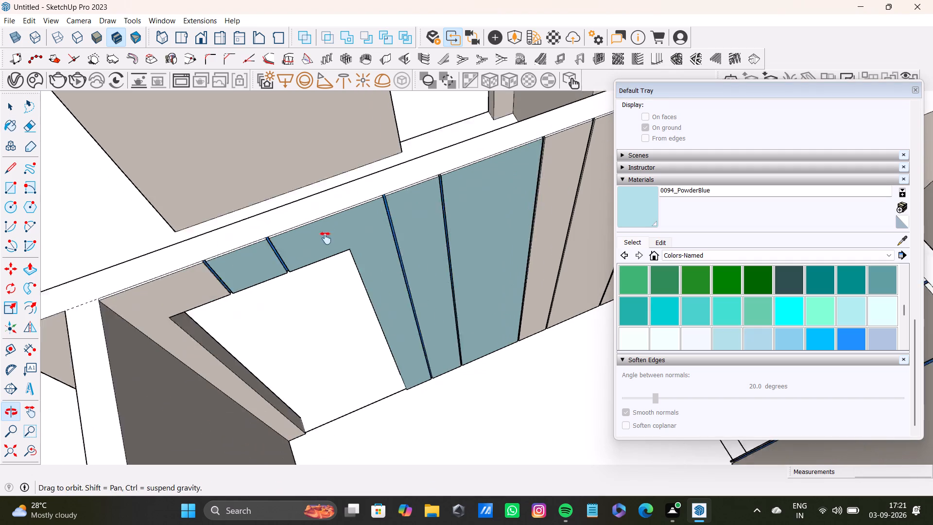
pyautogui.moveTo(326, 238); pyautogui.dragTo(327, 236, button='middle')
pyautogui.keyDown('shift'); pyautogui.click(207, 257); pyautogui.keyUp('shift')
# Paint the same wall's remaining three panels up to the far corner with PowderBlue.
pyautogui.keyDown('shift'); pyautogui.moveTo(235, 266); pyautogui.dragTo(23, 331, button='middle'); pyautogui.keyUp('shift')
pyautogui.keyDown('shift'); pyautogui.click(411, 191); pyautogui.keyUp('shift')
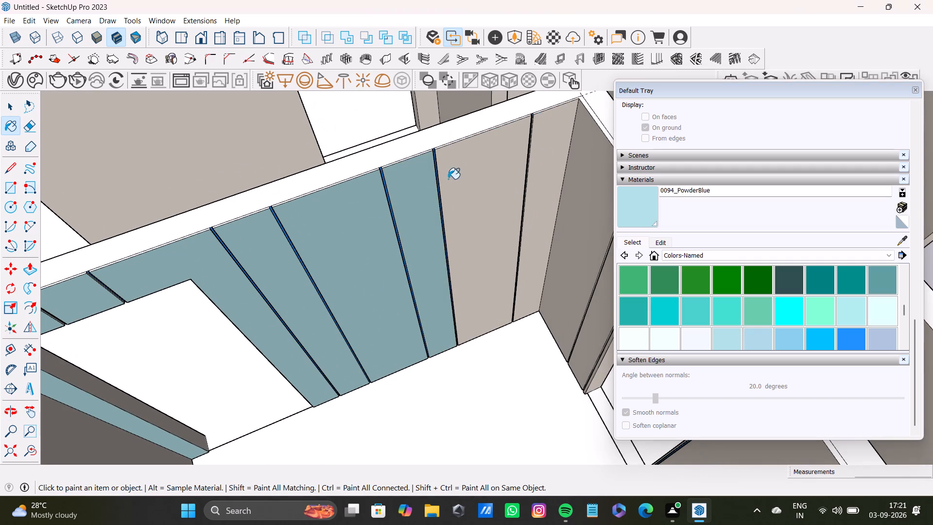
pyautogui.keyDown('shift'); pyautogui.click(458, 173); pyautogui.keyUp('shift')
pyautogui.keyDown('shift'); pyautogui.moveTo(499, 164); pyautogui.dragTo(372, 210, button='middle'); pyautogui.keyUp('shift')
pyautogui.keyDown('shift'); pyautogui.click(418, 192); pyautogui.keyUp('shift')
# Paint the adjoining wall's two panels from the corner and the first panel above its opening with PowderBlue.
pyautogui.moveTo(426, 284); pyautogui.dragTo(536, 249, button='middle')
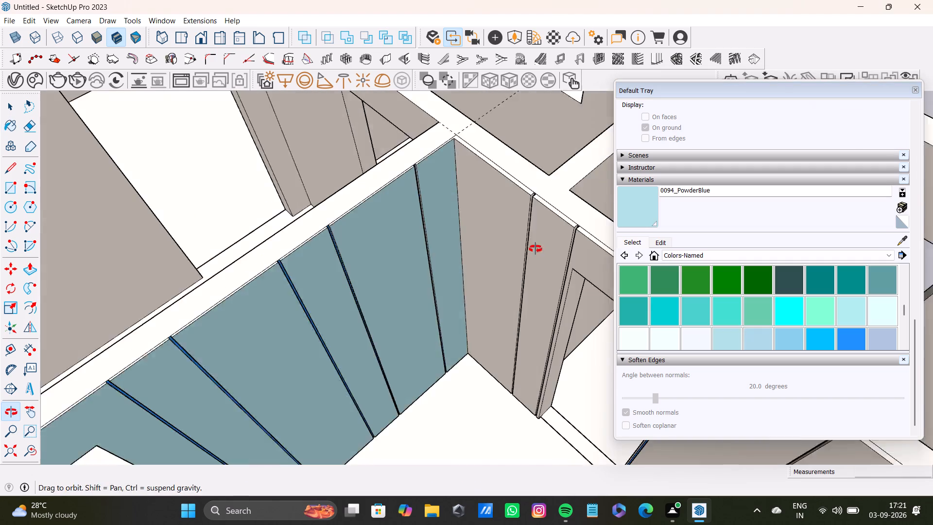
pyautogui.moveTo(536, 249); pyautogui.dragTo(538, 229, button='middle')
pyautogui.click(515, 186)
pyautogui.click(567, 200)
pyautogui.keyDown('shift'); pyautogui.moveTo(553, 178); pyautogui.dragTo(375, 211, button='middle'); pyautogui.keyUp('shift')
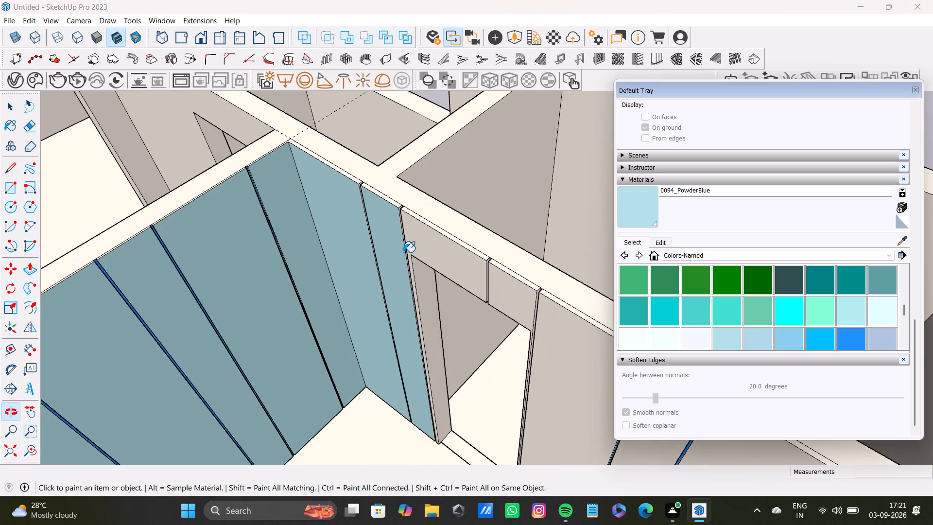
pyautogui.moveTo(403, 252); pyautogui.dragTo(617, 262, button='middle')
pyautogui.keyDown('shift'); pyautogui.click(534, 249); pyautogui.keyUp('shift')
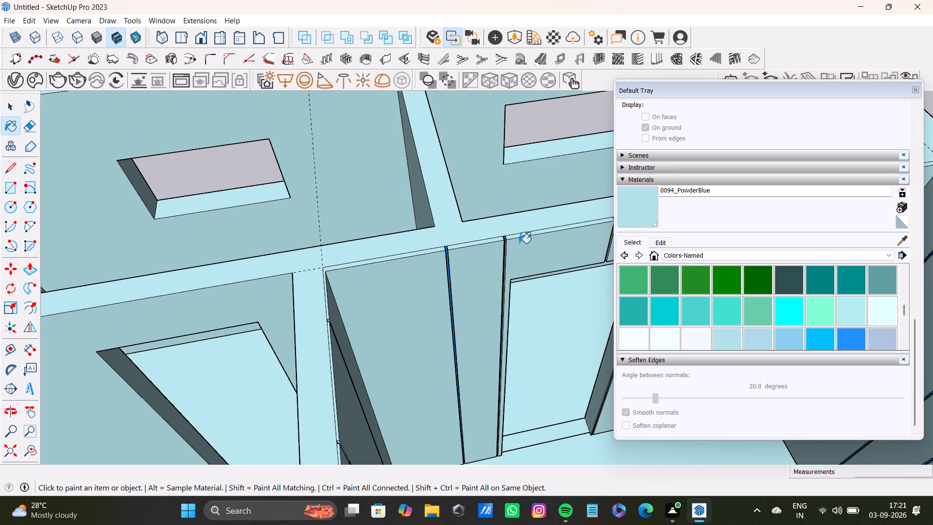
pyautogui.hotkey('ctrl', 'z')
pyautogui.click(526, 258)
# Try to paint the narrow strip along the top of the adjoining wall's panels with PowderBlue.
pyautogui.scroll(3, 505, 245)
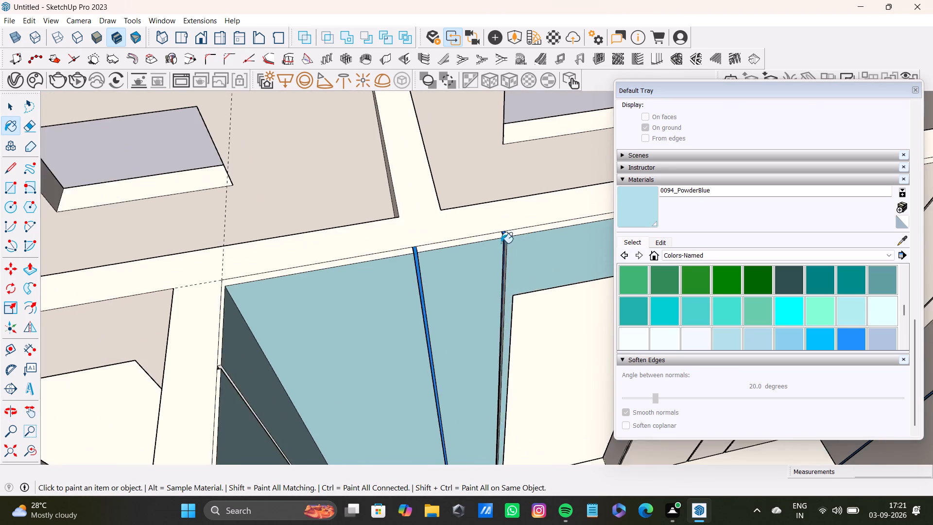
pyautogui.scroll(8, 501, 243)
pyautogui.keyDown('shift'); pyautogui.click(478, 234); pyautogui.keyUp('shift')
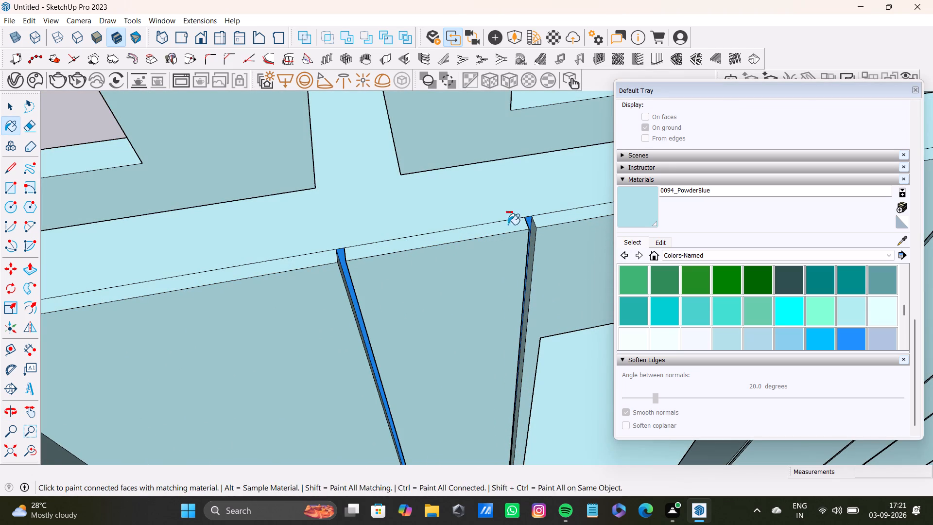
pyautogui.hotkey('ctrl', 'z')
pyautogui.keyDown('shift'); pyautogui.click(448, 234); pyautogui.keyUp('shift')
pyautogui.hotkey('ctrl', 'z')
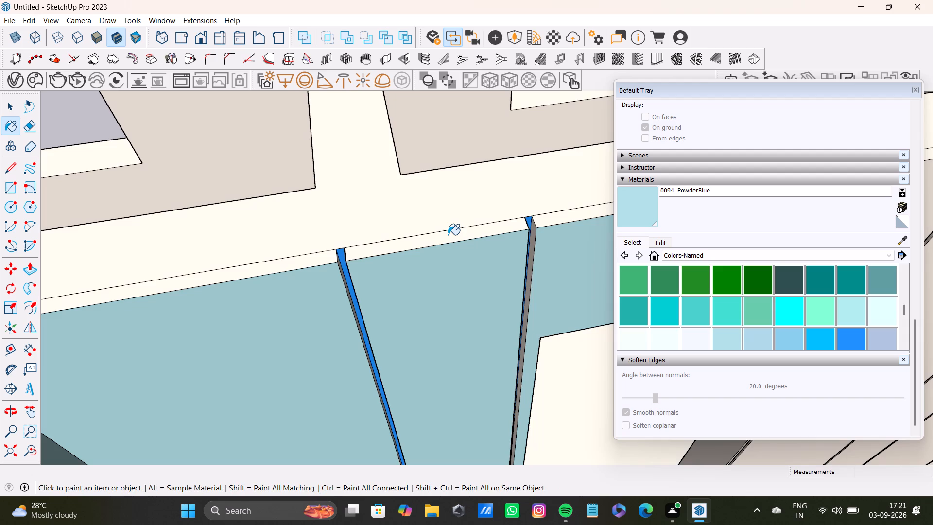
# Select the three top strips of the adjoining wall's painted panels and paint them PowderBlue together.
pyautogui.press('space')
pyautogui.click(448, 235)
pyautogui.keyDown('shift'); pyautogui.click(574, 215); pyautogui.keyUp('shift')
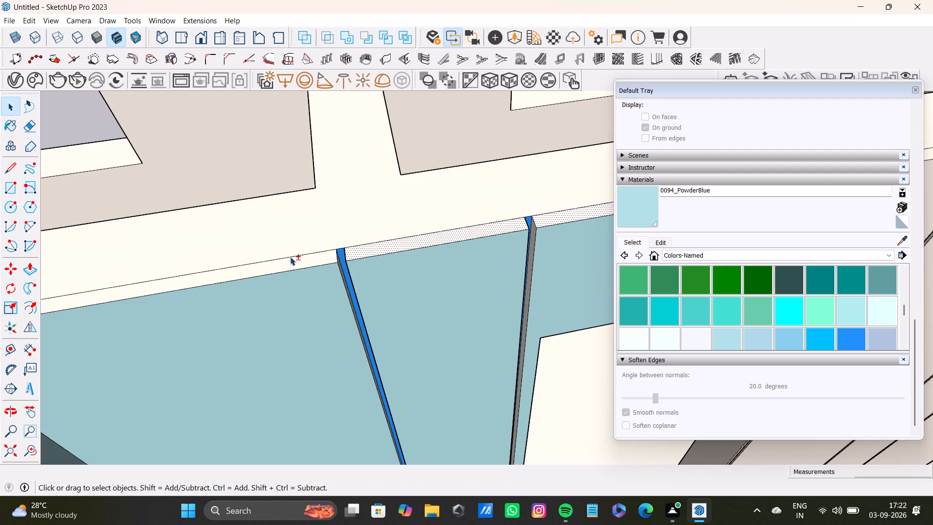
pyautogui.keyDown('shift'); pyautogui.click(301, 266); pyautogui.keyUp('shift')
pyautogui.keyDown('shift'); pyautogui.click(627, 202); pyautogui.keyUp('shift')
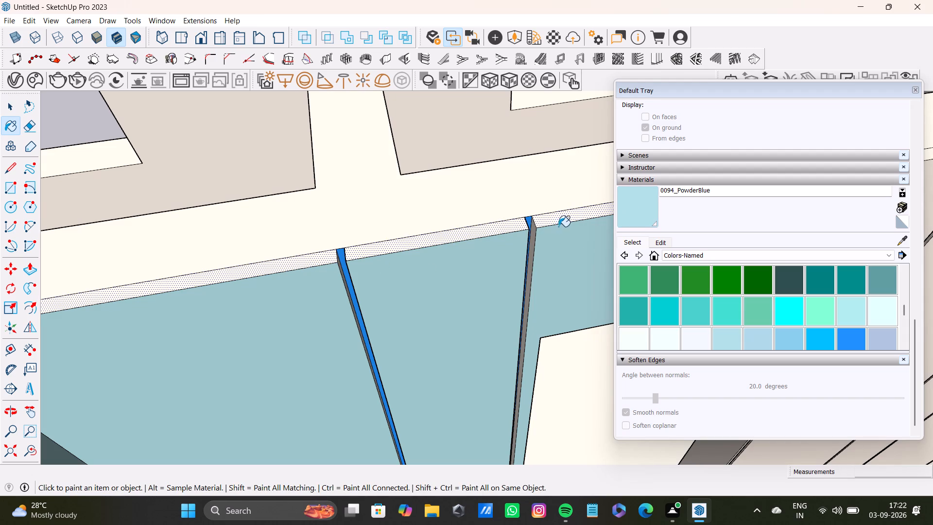
pyautogui.keyDown('shift'); pyautogui.click(560, 226); pyautogui.keyUp('shift')
pyautogui.keyDown('shift'); pyautogui.click(554, 219); pyautogui.keyUp('shift')
# Paint the second panel above the opening and the panel beyond it, with their top strips, in PowderBlue.
pyautogui.keyDown('shift'); pyautogui.scroll(-7, 495, 280); pyautogui.keyUp('shift')
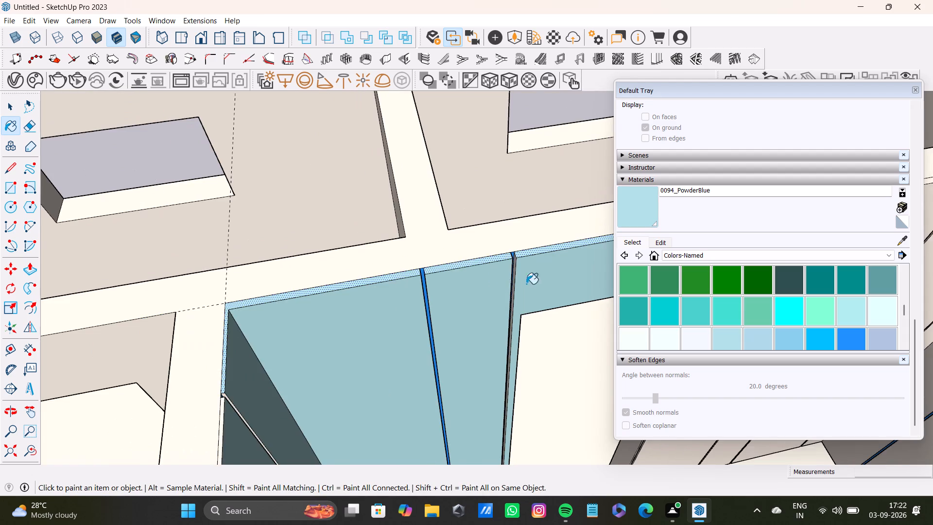
pyautogui.keyDown('shift'); pyautogui.moveTo(529, 281); pyautogui.dragTo(285, 261, button='middle'); pyautogui.keyUp('shift')
pyautogui.keyDown('shift'); pyautogui.click(463, 217); pyautogui.keyUp('shift')
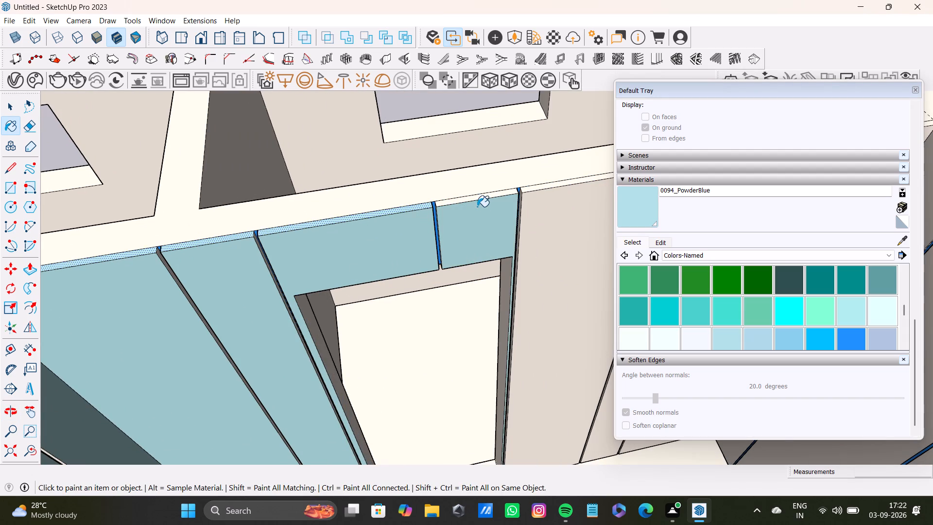
pyautogui.keyDown('shift'); pyautogui.scroll(8, 478, 202); pyautogui.keyUp('shift')
pyautogui.keyDown('shift'); pyautogui.click(477, 192); pyautogui.keyUp('shift')
pyautogui.keyDown('shift'); pyautogui.moveTo(503, 210); pyautogui.dragTo(312, 216, button='middle'); pyautogui.keyUp('shift')
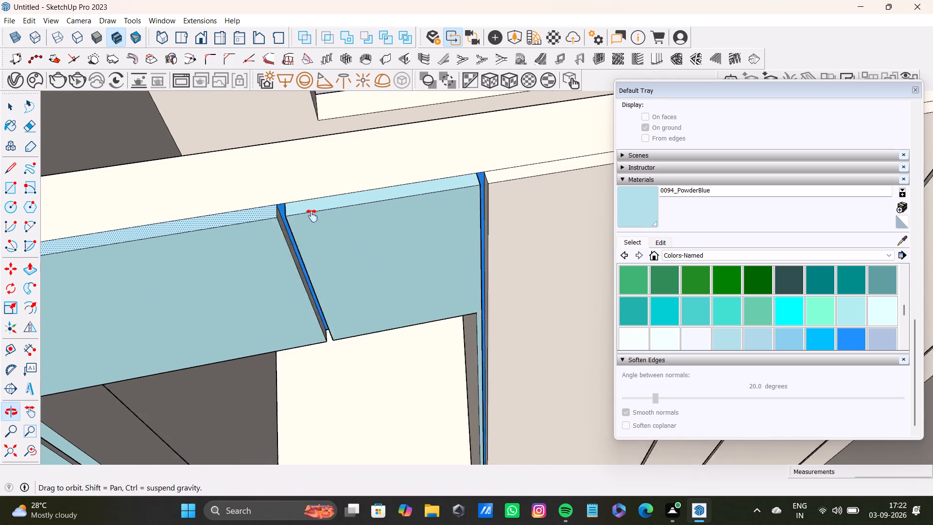
pyautogui.keyDown('shift'); pyautogui.moveTo(312, 216); pyautogui.dragTo(311, 216, button='middle'); pyautogui.keyUp('shift')
pyautogui.keyDown('shift'); pyautogui.click(437, 174); pyautogui.keyUp('shift')
pyautogui.keyDown('shift'); pyautogui.click(439, 196); pyautogui.keyUp('shift')
# Paint the following two panels along the same wall and their top strips with PowderBlue.
pyautogui.keyDown('shift'); pyautogui.scroll(-8, 447, 210); pyautogui.keyUp('shift')
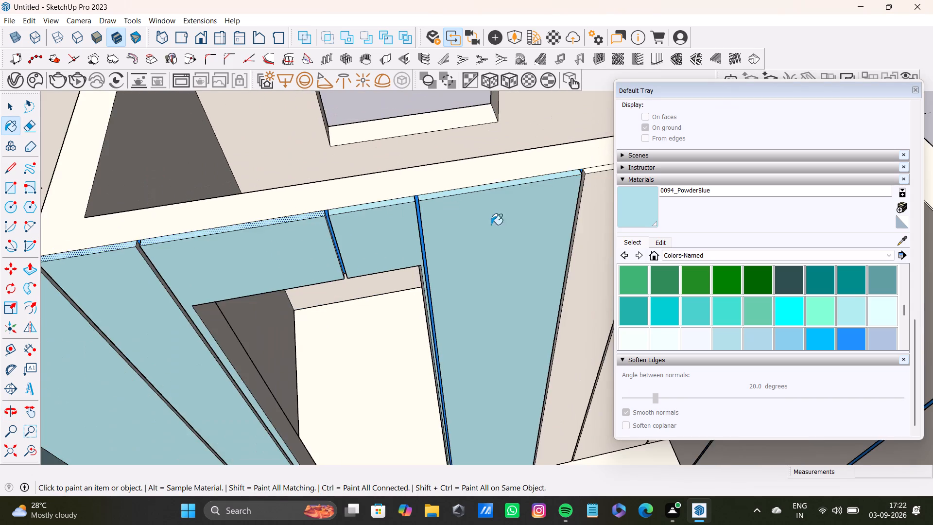
pyautogui.keyDown('shift'); pyautogui.moveTo(496, 225); pyautogui.dragTo(304, 252, button='middle'); pyautogui.keyUp('shift')
pyautogui.keyDown('shift'); pyautogui.scroll(8, 302, 252); pyautogui.keyUp('shift')
pyautogui.keyDown('shift'); pyautogui.click(425, 185); pyautogui.keyUp('shift')
pyautogui.keyDown('shift'); pyautogui.click(428, 207); pyautogui.keyUp('shift')
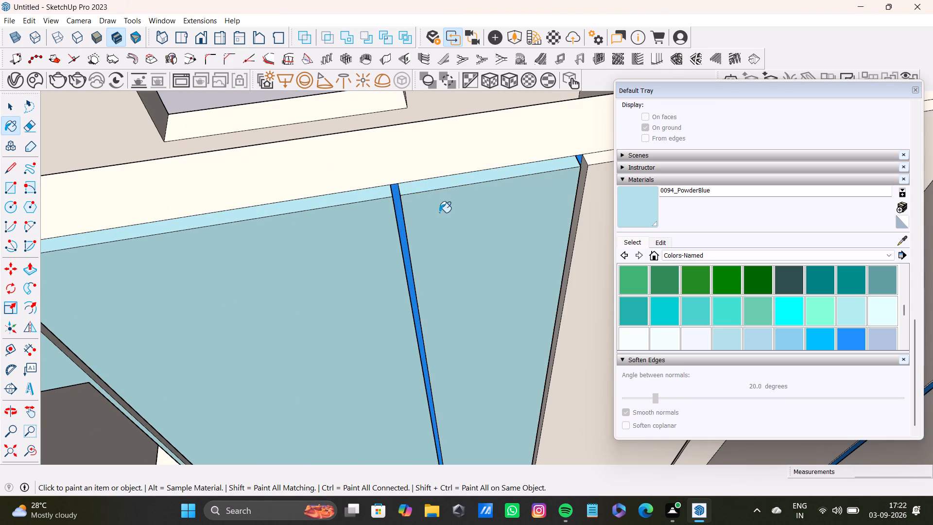
pyautogui.keyDown('shift'); pyautogui.moveTo(473, 208); pyautogui.dragTo(287, 245, button='middle'); pyautogui.keyUp('shift')
pyautogui.keyDown('shift'); pyautogui.click(433, 194); pyautogui.keyUp('shift')
pyautogui.keyDown('shift'); pyautogui.click(435, 221); pyautogui.keyUp('shift')
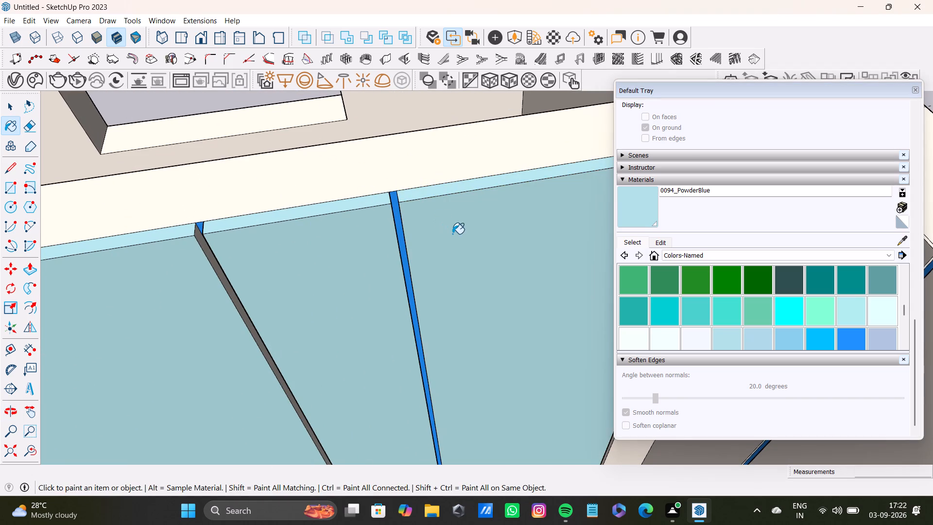
# Paint the unpainted side face of the groove between those panels with PowderBlue.
pyautogui.keyDown('shift'); pyautogui.scroll(10, 173, 201); pyautogui.keyUp('shift')
pyautogui.keyDown('shift'); pyautogui.click(199, 251); pyautogui.keyUp('shift')
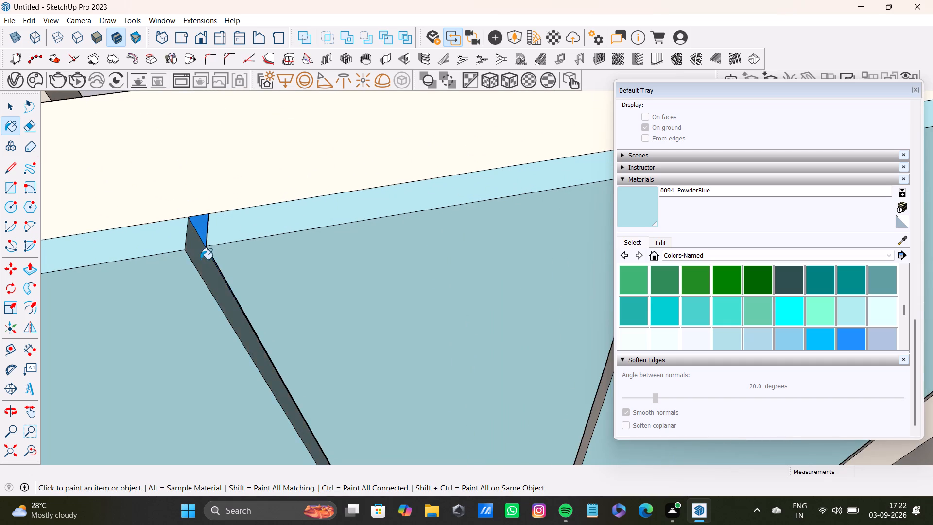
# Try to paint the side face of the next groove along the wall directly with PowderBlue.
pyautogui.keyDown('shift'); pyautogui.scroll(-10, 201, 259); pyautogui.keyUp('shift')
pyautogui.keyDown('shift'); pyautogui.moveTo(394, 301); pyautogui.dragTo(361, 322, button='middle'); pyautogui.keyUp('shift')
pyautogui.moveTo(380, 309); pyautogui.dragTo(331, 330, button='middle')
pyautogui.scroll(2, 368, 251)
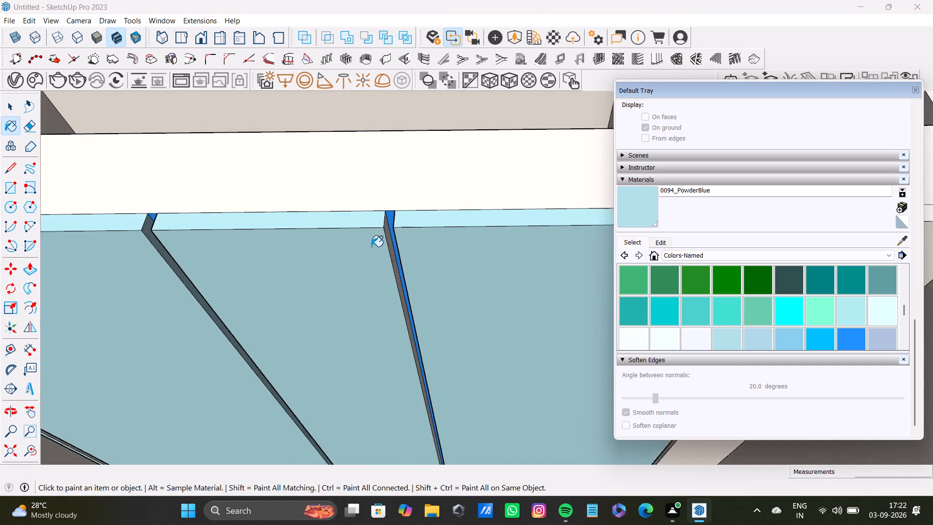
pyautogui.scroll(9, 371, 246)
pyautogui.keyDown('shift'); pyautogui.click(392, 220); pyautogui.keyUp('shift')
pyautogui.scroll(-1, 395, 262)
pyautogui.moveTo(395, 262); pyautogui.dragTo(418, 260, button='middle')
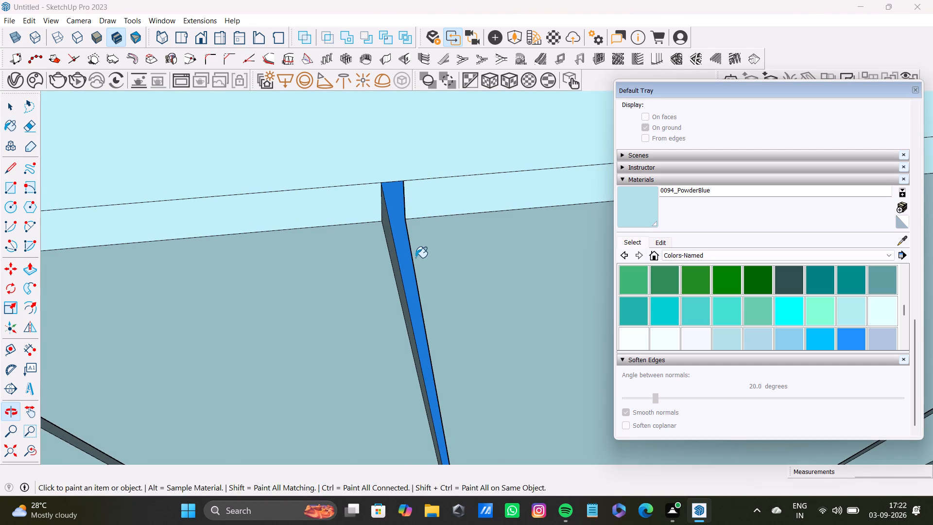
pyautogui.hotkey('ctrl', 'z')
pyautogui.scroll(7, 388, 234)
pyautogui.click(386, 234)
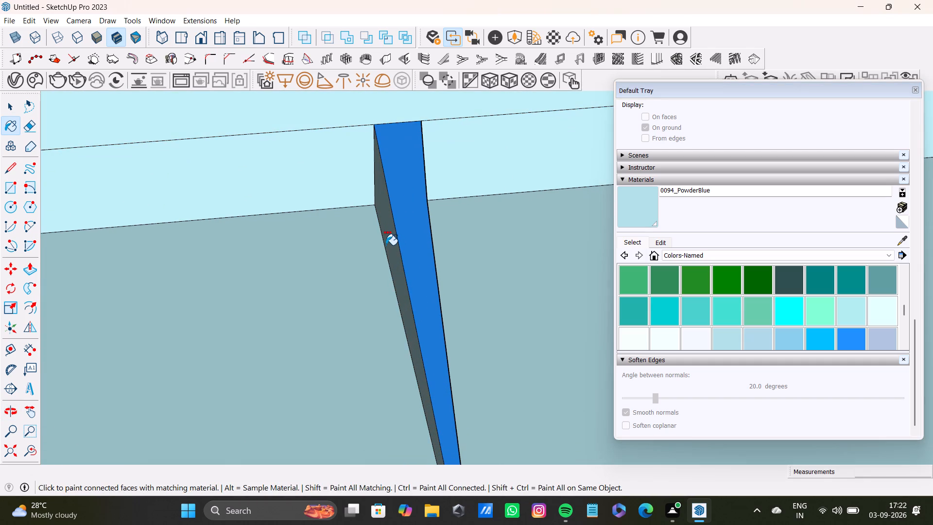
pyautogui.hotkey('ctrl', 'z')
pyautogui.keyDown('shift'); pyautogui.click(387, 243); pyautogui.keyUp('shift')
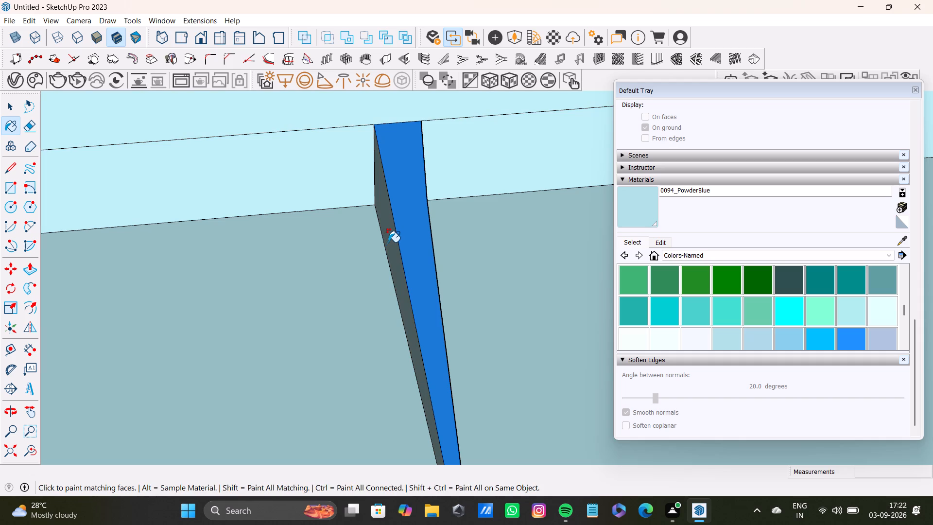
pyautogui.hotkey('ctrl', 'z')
# Select only that groove's narrow side face and paint it PowderBlue.
pyautogui.press('space')
pyautogui.click(388, 242)
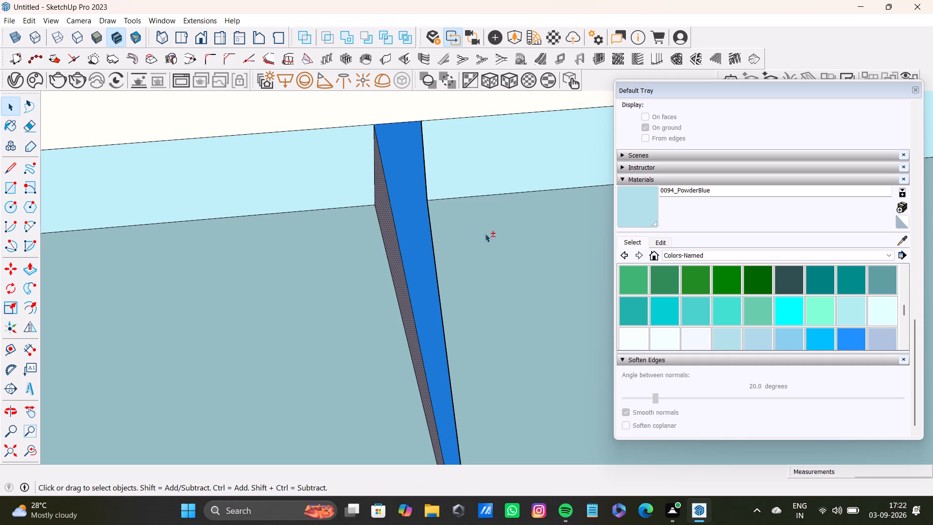
pyautogui.keyDown('shift'); pyautogui.click(631, 210); pyautogui.keyUp('shift')
pyautogui.keyDown('shift'); pyautogui.click(381, 210); pyautogui.keyUp('shift')
# Select the groove's opposite side face on its own and paint it PowderBlue.
pyautogui.keyDown('shift'); pyautogui.scroll(-2, 389, 237); pyautogui.keyUp('shift')
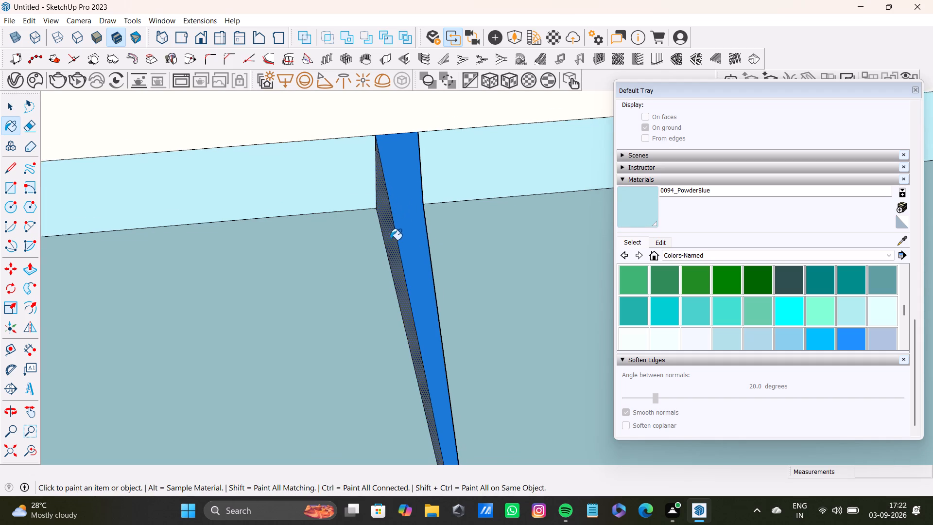
pyautogui.keyDown('shift'); pyautogui.scroll(-2, 390, 240); pyautogui.keyUp('shift')
pyautogui.moveTo(397, 265); pyautogui.dragTo(545, 273, button='middle')
pyautogui.scroll(4, 428, 258)
pyautogui.keyDown('shift'); pyautogui.click(378, 261); pyautogui.keyUp('shift')
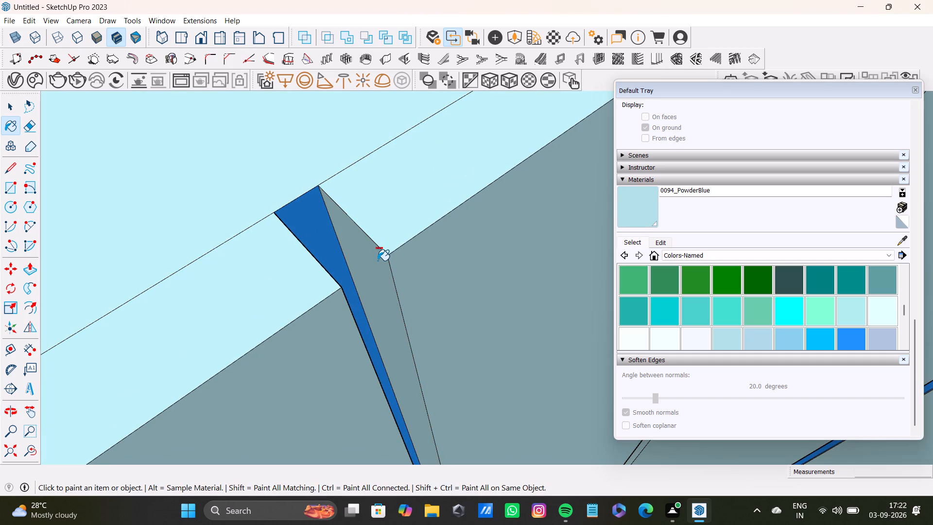
pyautogui.hotkey('ctrl', 'z')
pyautogui.press('space')
pyautogui.click(379, 260)
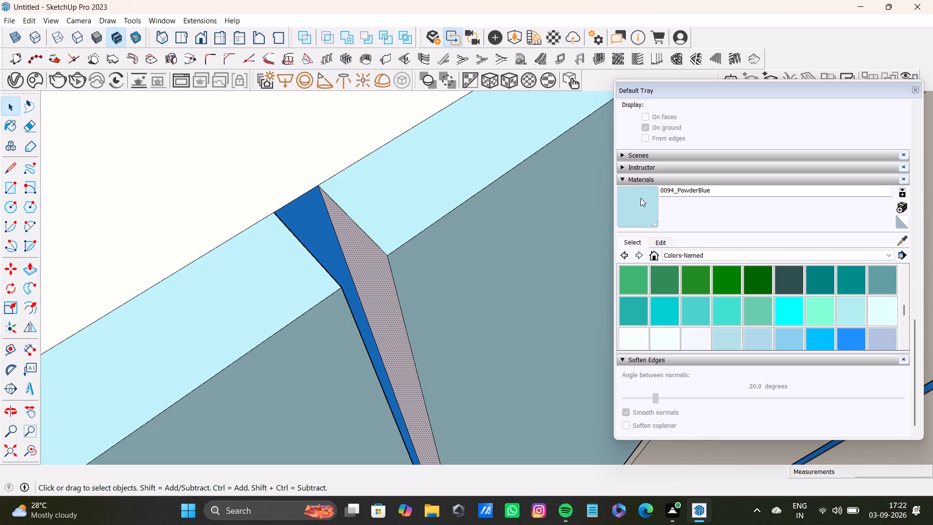
pyautogui.keyDown('shift'); pyautogui.click(640, 202); pyautogui.keyUp('shift')
pyautogui.keyDown('shift'); pyautogui.click(363, 257); pyautogui.keyUp('shift')
# Paint the last panel before the far corner, its top strip and the adjacent groove's side face with PowderBlue.
pyautogui.keyDown('shift'); pyautogui.scroll(-13, 365, 257); pyautogui.keyUp('shift')
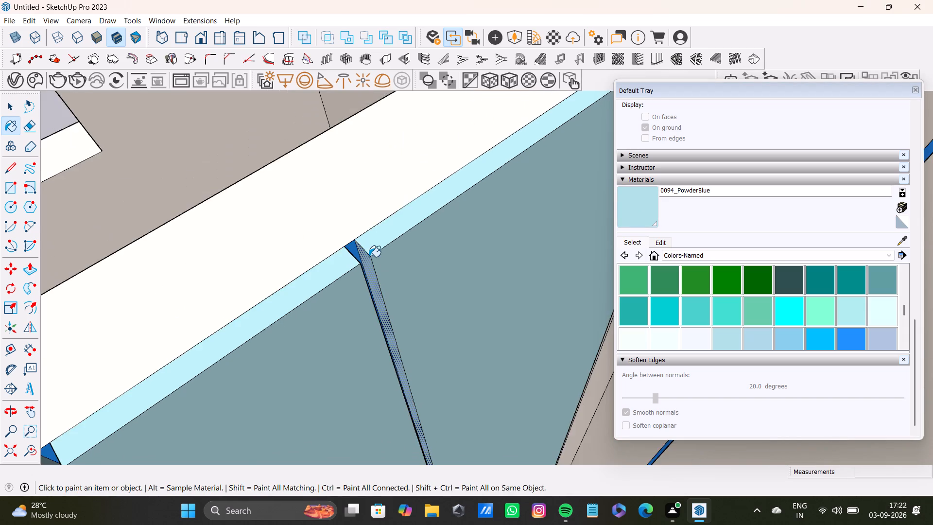
pyautogui.keyDown('shift'); pyautogui.scroll(-6, 369, 257); pyautogui.keyUp('shift')
pyautogui.keyDown('shift'); pyautogui.moveTo(469, 254); pyautogui.dragTo(324, 316, button='middle'); pyautogui.keyUp('shift')
pyautogui.keyDown('shift'); pyautogui.scroll(9, 466, 166); pyautogui.keyUp('shift')
pyautogui.keyDown('shift'); pyautogui.moveTo(518, 122); pyautogui.dragTo(513, 122, button='middle'); pyautogui.keyUp('shift')
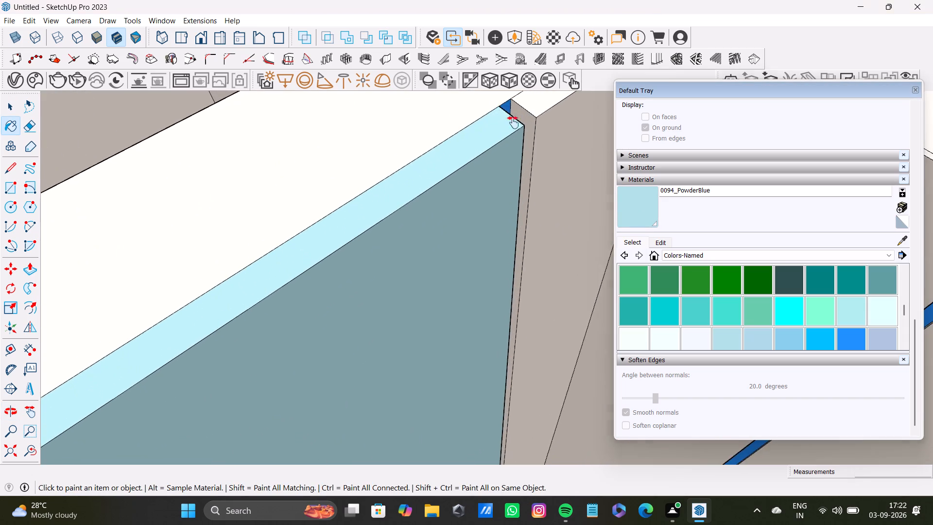
pyautogui.keyDown('shift'); pyautogui.moveTo(513, 122); pyautogui.dragTo(382, 209, button='middle'); pyautogui.keyUp('shift')
pyautogui.keyDown('shift'); pyautogui.scroll(4, 407, 190); pyautogui.keyUp('shift')
pyautogui.keyDown('shift'); pyautogui.click(409, 183); pyautogui.keyUp('shift')
pyautogui.keyDown('shift'); pyautogui.click(433, 200); pyautogui.keyUp('shift')
pyautogui.keyDown('shift'); pyautogui.click(384, 227); pyautogui.keyUp('shift')
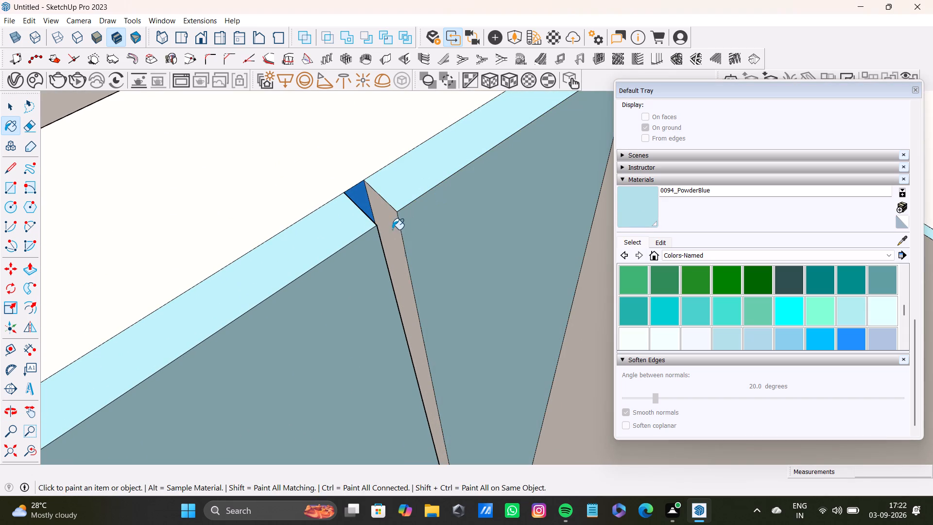
# Paint the next wall's first panel from the corner with PowderBlue.
pyautogui.keyDown('shift'); pyautogui.scroll(-3, 440, 211); pyautogui.keyUp('shift')
pyautogui.keyDown('shift'); pyautogui.moveTo(497, 169); pyautogui.dragTo(315, 269, button='middle'); pyautogui.keyUp('shift')
pyautogui.keyDown('shift'); pyautogui.scroll(3, 395, 236); pyautogui.keyUp('shift')
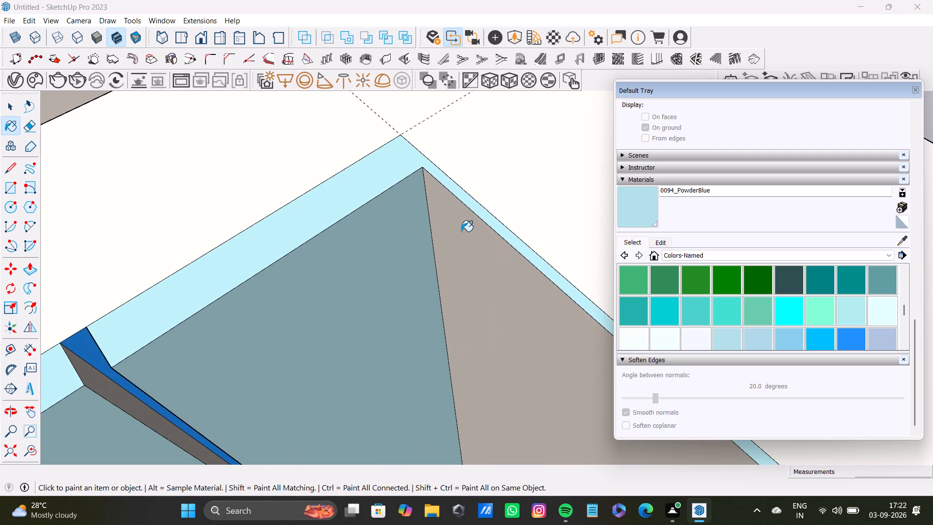
pyautogui.keyDown('shift'); pyautogui.click(461, 231); pyautogui.keyUp('shift')
pyautogui.keyDown('shift'); pyautogui.scroll(-16, 462, 232); pyautogui.keyUp('shift')
pyautogui.keyDown('shift'); pyautogui.moveTo(477, 277); pyautogui.dragTo(417, 230, button='middle'); pyautogui.keyUp('shift')
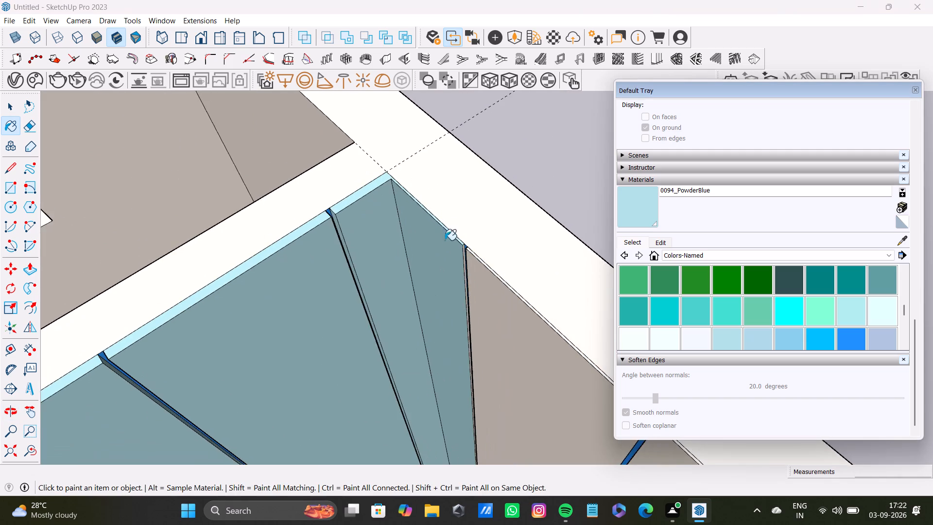
# Paint that wall's second panel, its top strip and the side face of the groove before it with PowderBlue.
pyautogui.keyDown('shift'); pyautogui.scroll(3, 445, 241); pyautogui.keyUp('shift')
pyautogui.keyDown('shift'); pyautogui.scroll(3, 433, 315); pyautogui.keyUp('shift')
pyautogui.keyDown('shift'); pyautogui.moveTo(434, 326); pyautogui.dragTo(387, 259, button='middle'); pyautogui.keyUp('shift')
pyautogui.keyDown('shift'); pyautogui.scroll(3, 489, 171); pyautogui.keyUp('shift')
pyautogui.keyDown('shift'); pyautogui.moveTo(489, 171); pyautogui.dragTo(484, 200, button='middle'); pyautogui.keyUp('shift')
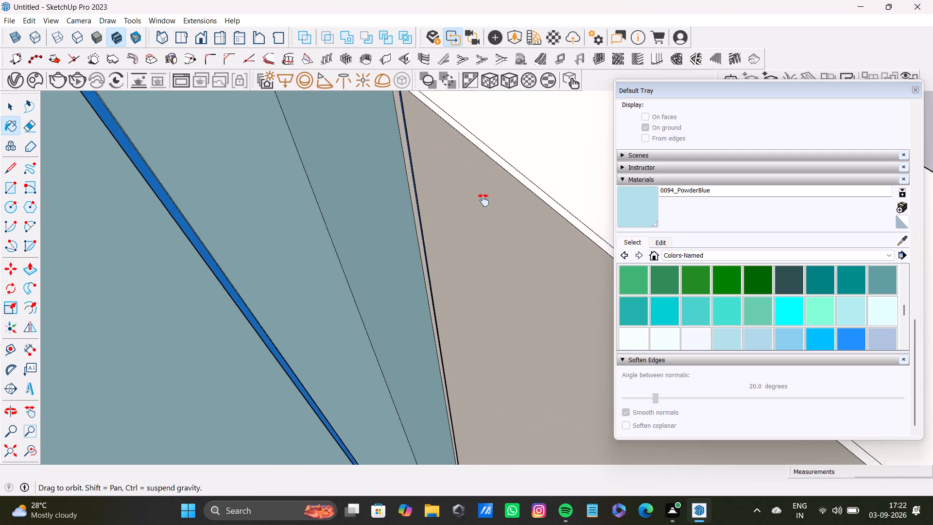
pyautogui.keyDown('shift'); pyautogui.moveTo(484, 200); pyautogui.dragTo(477, 262, button='middle'); pyautogui.keyUp('shift')
pyautogui.keyDown('shift'); pyautogui.scroll(8, 477, 262); pyautogui.keyUp('shift')
pyautogui.keyDown('shift'); pyautogui.click(506, 240); pyautogui.keyUp('shift')
pyautogui.keyDown('shift'); pyautogui.click(499, 265); pyautogui.keyUp('shift')
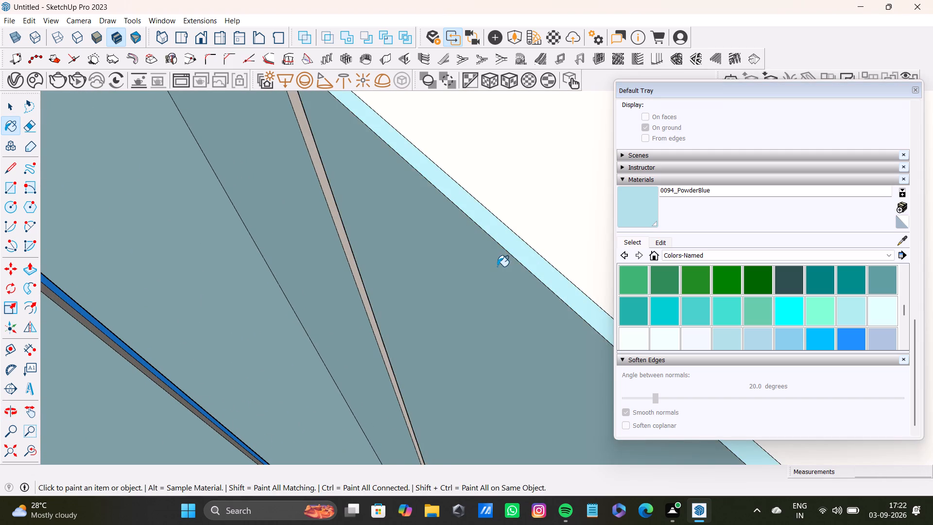
pyautogui.keyDown('shift'); pyautogui.scroll(-5, 497, 266); pyautogui.keyUp('shift')
pyautogui.keyDown('shift'); pyautogui.scroll(6, 405, 137); pyautogui.keyUp('shift')
pyautogui.keyDown('shift'); pyautogui.click(320, 107); pyautogui.keyUp('shift')
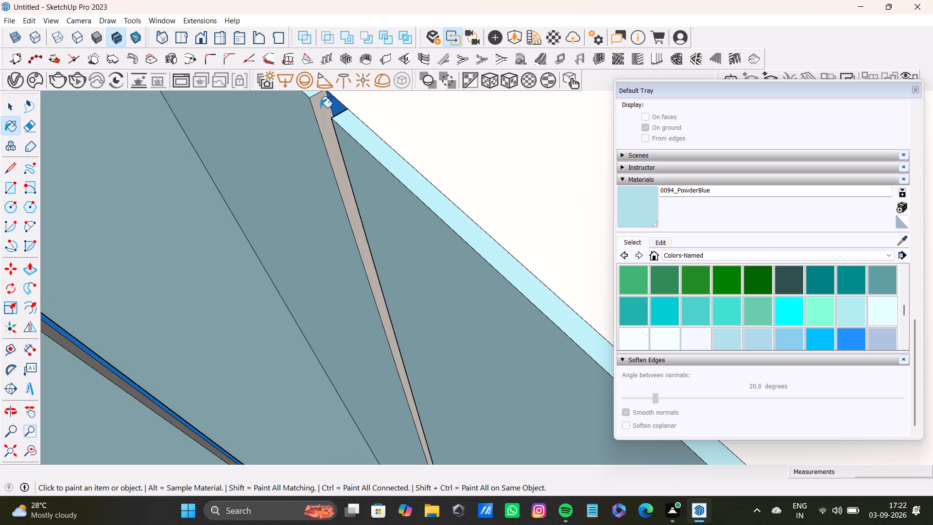
pyautogui.keyDown('shift'); pyautogui.scroll(-20, 319, 149); pyautogui.keyUp('shift')
pyautogui.keyDown('shift'); pyautogui.scroll(-3, 319, 149); pyautogui.keyUp('shift')
pyautogui.keyDown('shift'); pyautogui.moveTo(389, 311); pyautogui.dragTo(378, 214, button='middle'); pyautogui.keyUp('shift')
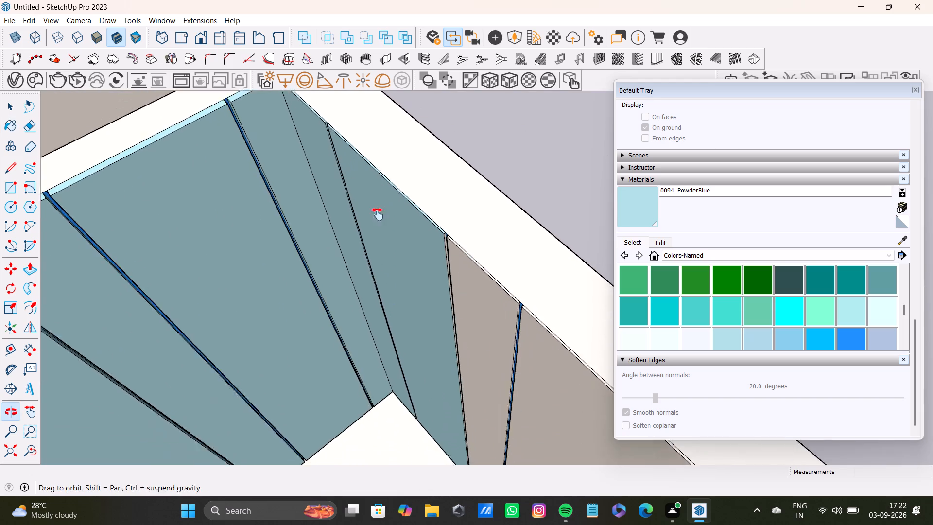
# Paint the wall's third panel, its top strip and the second panel's side face in the groove between them PowderBlue.
pyautogui.keyDown('shift'); pyautogui.moveTo(378, 214); pyautogui.dragTo(378, 213, button='middle'); pyautogui.keyUp('shift')
pyautogui.keyDown('shift'); pyautogui.scroll(8, 379, 211); pyautogui.keyUp('shift')
pyautogui.keyDown('shift'); pyautogui.moveTo(419, 207); pyautogui.dragTo(333, 223, button='middle'); pyautogui.keyUp('shift')
pyautogui.keyDown('shift'); pyautogui.scroll(8, 403, 172); pyautogui.keyUp('shift')
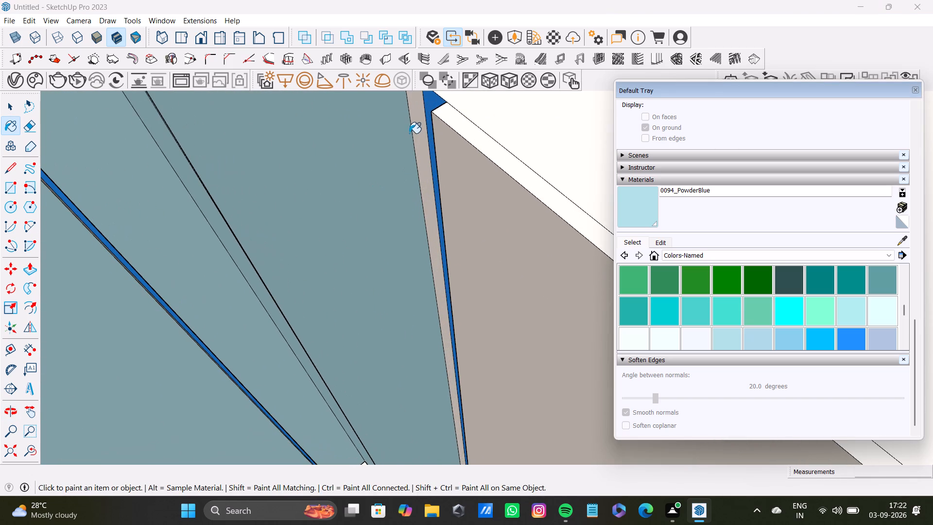
pyautogui.keyDown('shift'); pyautogui.click(420, 127); pyautogui.keyUp('shift')
pyautogui.keyDown('shift'); pyautogui.click(446, 124); pyautogui.keyUp('shift')
pyautogui.keyDown('shift'); pyautogui.click(473, 132); pyautogui.keyUp('shift')
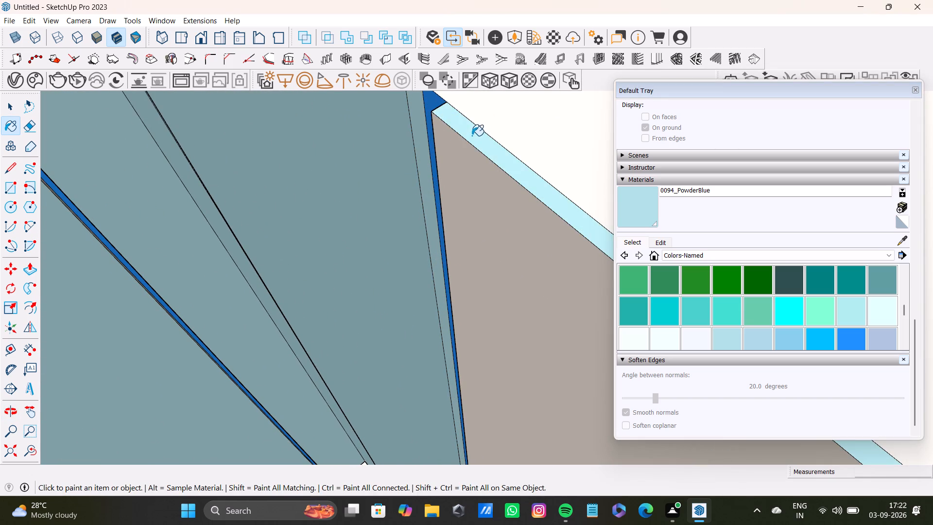
pyautogui.keyDown('shift'); pyautogui.click(466, 161); pyautogui.keyUp('shift')
# Paint the third panel's far side face, inside the next groove, PowderBlue.
pyautogui.keyDown('shift'); pyautogui.scroll(-13, 464, 170); pyautogui.keyUp('shift')
pyautogui.keyDown('shift'); pyautogui.moveTo(496, 291); pyautogui.dragTo(426, 236, button='middle'); pyautogui.keyUp('shift')
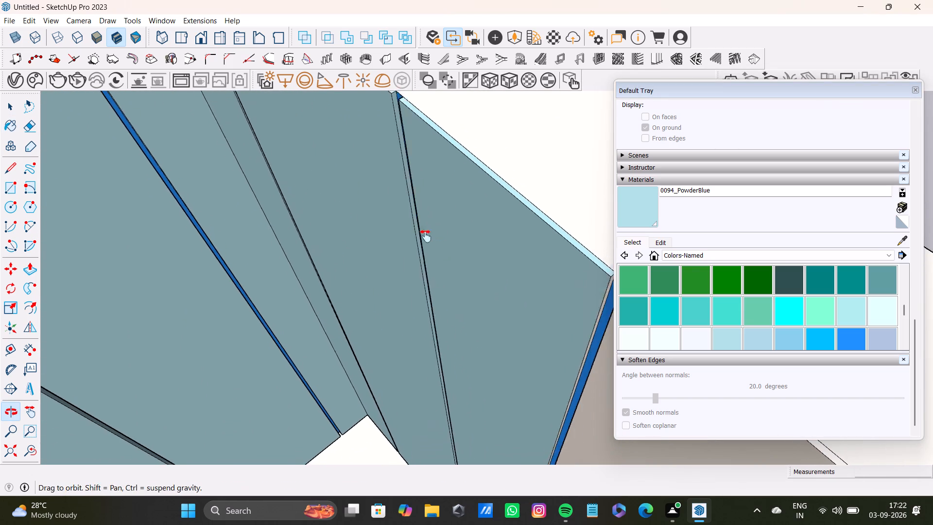
pyautogui.keyDown('shift'); pyautogui.moveTo(426, 236); pyautogui.dragTo(381, 220, button='middle'); pyautogui.keyUp('shift')
pyautogui.keyDown('shift'); pyautogui.scroll(11, 453, 205); pyautogui.keyUp('shift')
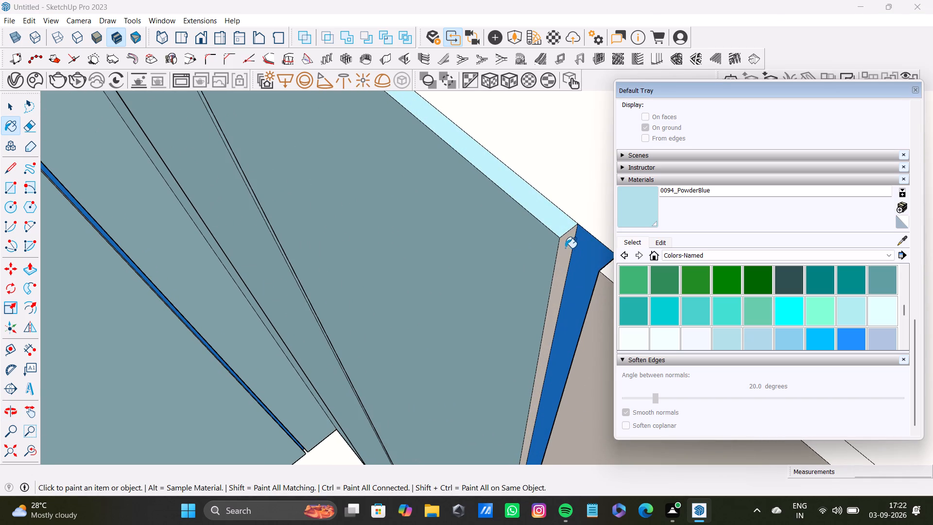
pyautogui.keyDown('shift'); pyautogui.click(565, 248); pyautogui.keyUp('shift')
# Select the third panel's unpainted side face in the groove before it on its own and paint it PowderBlue.
pyautogui.keyDown('shift'); pyautogui.scroll(-9, 544, 262); pyautogui.keyUp('shift')
pyautogui.keyDown('shift'); pyautogui.moveTo(444, 208); pyautogui.dragTo(448, 305, button='middle'); pyautogui.keyUp('shift')
pyautogui.moveTo(407, 266); pyautogui.dragTo(407, 265, button='middle')
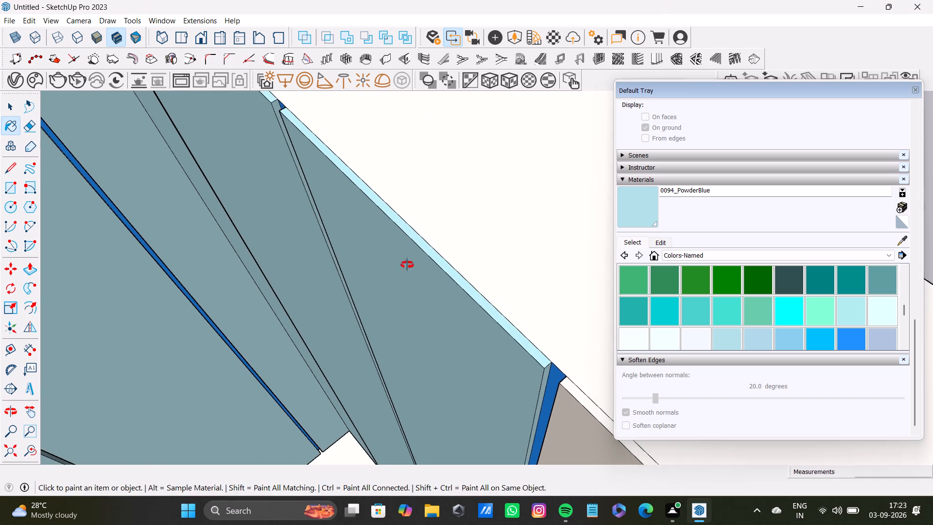
pyautogui.moveTo(407, 265); pyautogui.dragTo(605, 233, button='middle')
pyautogui.scroll(4, 226, 284)
pyautogui.keyDown('shift'); pyautogui.moveTo(226, 284); pyautogui.dragTo(429, 273, button='middle'); pyautogui.keyUp('shift')
pyautogui.keyDown('shift'); pyautogui.scroll(-1, 429, 273); pyautogui.keyUp('shift')
pyautogui.moveTo(296, 332); pyautogui.dragTo(427, 297, button='middle')
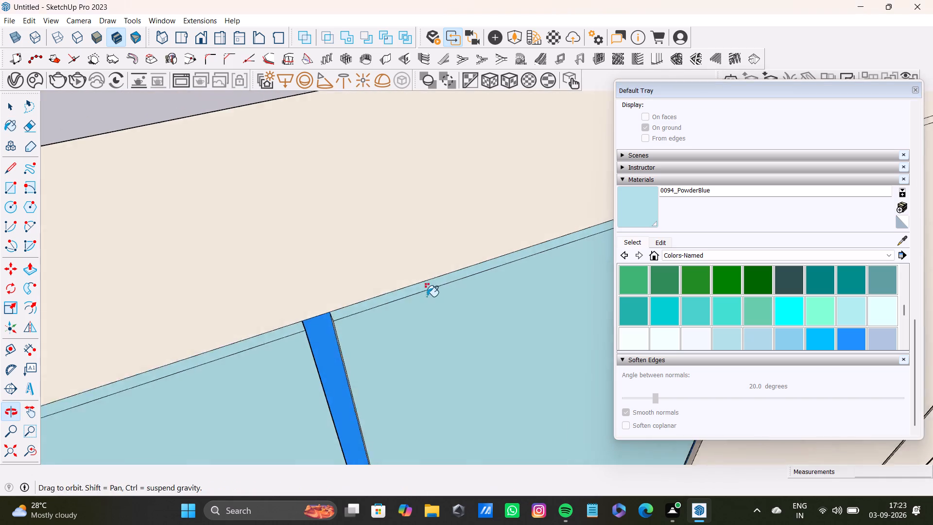
pyautogui.moveTo(427, 297); pyautogui.dragTo(425, 297, button='middle')
pyautogui.scroll(19, 359, 333)
pyautogui.keyDown('shift'); pyautogui.scroll(-1, 304, 317); pyautogui.keyUp('shift')
pyautogui.keyDown('shift'); pyautogui.click(304, 317); pyautogui.keyUp('shift')
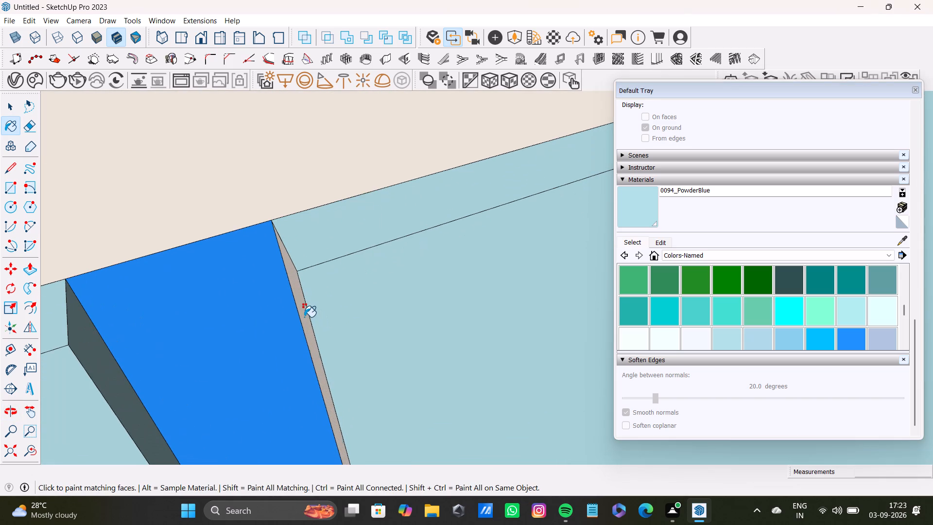
pyautogui.hotkey('ctrl', 'z')
pyautogui.press('space')
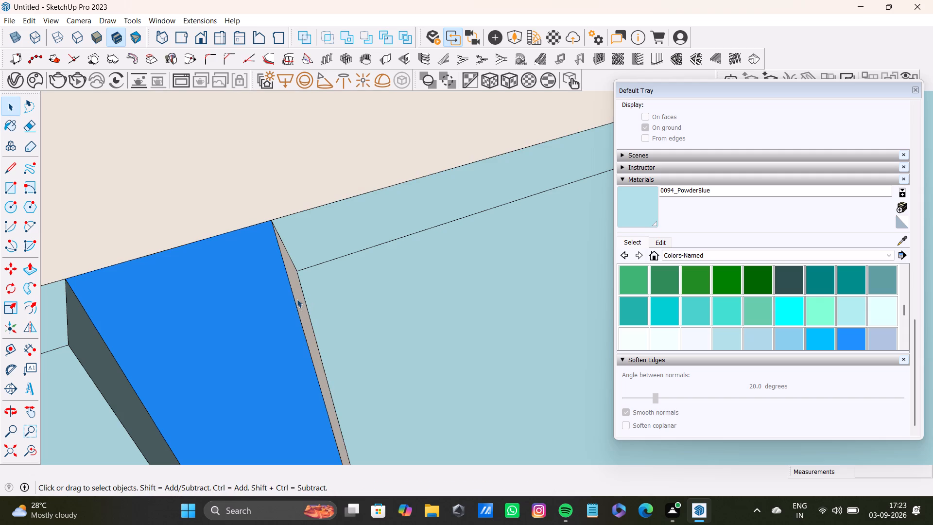
pyautogui.click(297, 300)
pyautogui.click(641, 213)
pyautogui.scroll(5, 186, 262)
pyautogui.click(327, 276)
# Paint the fourth panel, its top strip and its side face in the groove before it PowderBlue, keeping the groove back DodgerBlue.
pyautogui.scroll(-19, 326, 295)
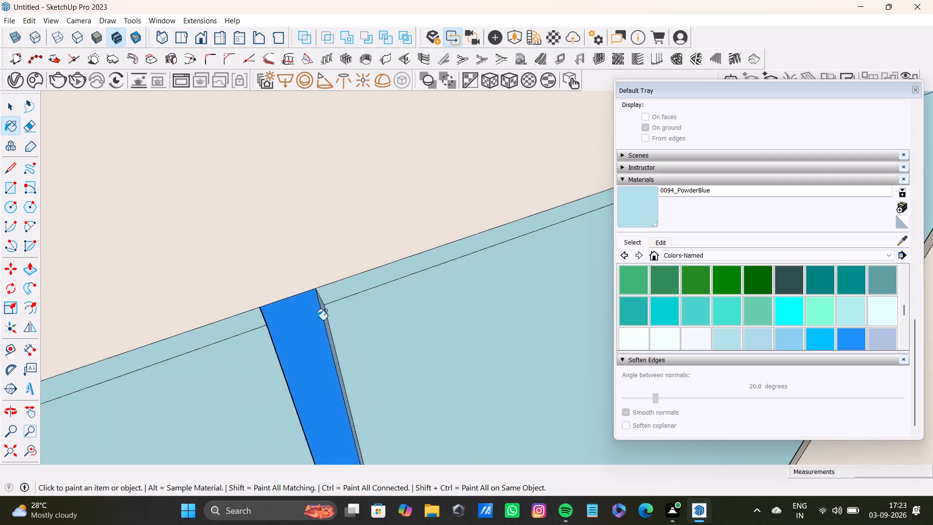
pyautogui.scroll(-13, 316, 320)
pyautogui.scroll(-6, 345, 262)
pyautogui.keyDown('shift'); pyautogui.moveTo(444, 301); pyautogui.dragTo(268, 318, button='middle'); pyautogui.keyUp('shift')
pyautogui.keyDown('shift'); pyautogui.scroll(19, 334, 271); pyautogui.keyUp('shift')
pyautogui.keyDown('shift'); pyautogui.click(363, 260); pyautogui.keyUp('shift')
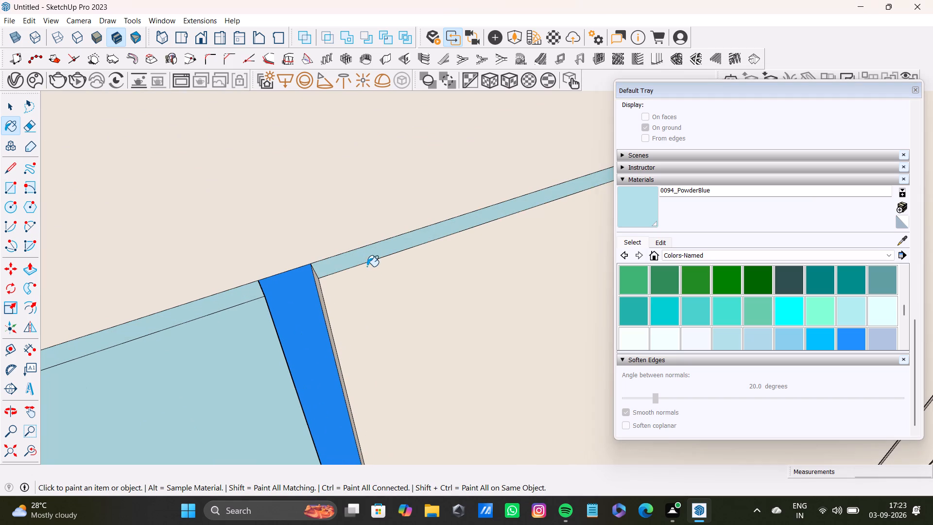
pyautogui.keyDown('shift'); pyautogui.click(368, 276); pyautogui.keyUp('shift')
pyautogui.keyDown('shift'); pyautogui.click(316, 290); pyautogui.keyUp('shift')
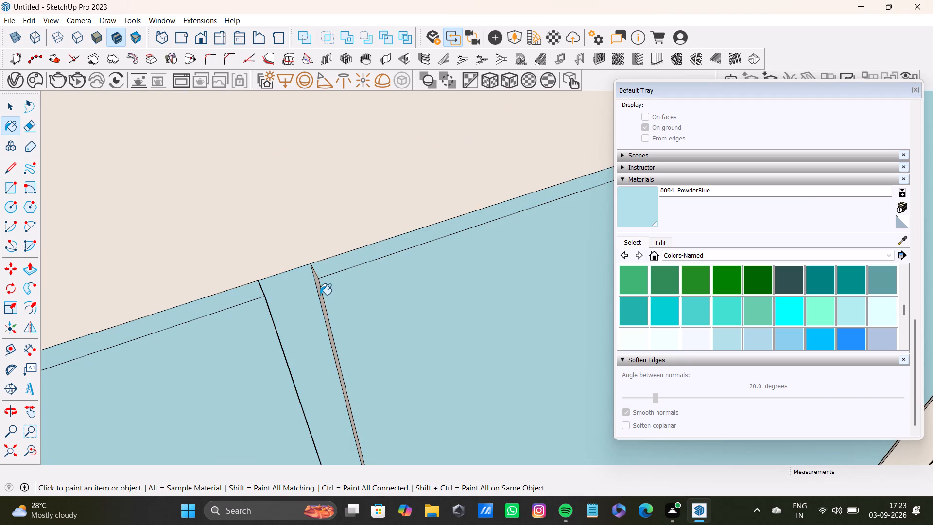
pyautogui.hotkey('ctrl', 'z')
pyautogui.moveTo(320, 296); pyautogui.dragTo(392, 271, button='middle')
pyautogui.scroll(4, 304, 319)
pyautogui.click(322, 320)
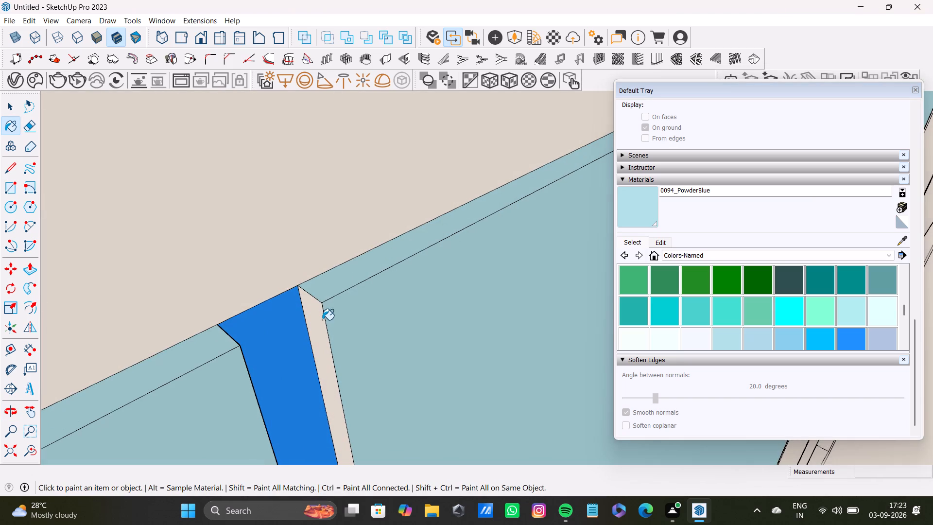
# Select the fifth panel together with its top strip and near groove side face, and paint all three PowderBlue.
pyautogui.scroll(-19, 337, 312)
pyautogui.keyDown('shift'); pyautogui.moveTo(463, 279); pyautogui.dragTo(414, 290, button='middle'); pyautogui.keyUp('shift')
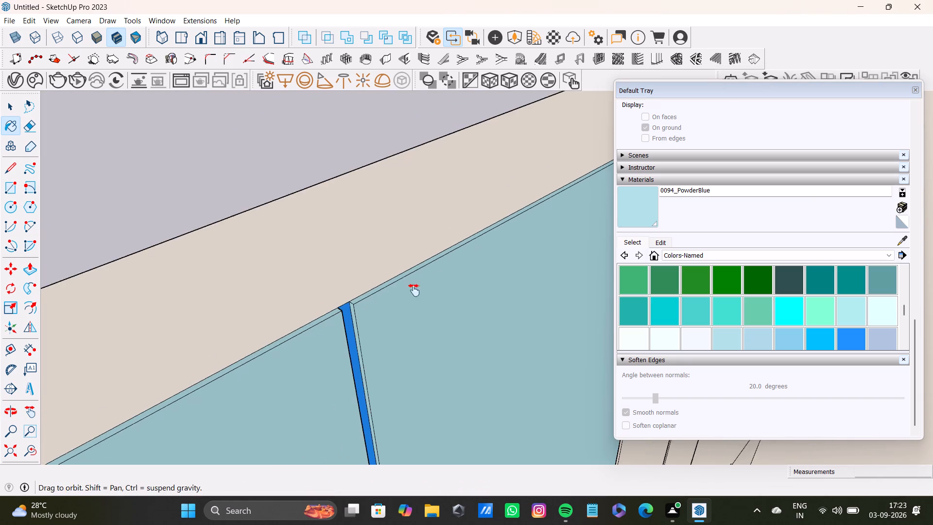
pyautogui.keyDown('shift'); pyautogui.moveTo(414, 290); pyautogui.dragTo(123, 421, button='middle'); pyautogui.keyUp('shift')
pyautogui.scroll(7, 382, 292)
pyautogui.moveTo(453, 233); pyautogui.dragTo(287, 339, button='middle')
pyautogui.scroll(7, 322, 285)
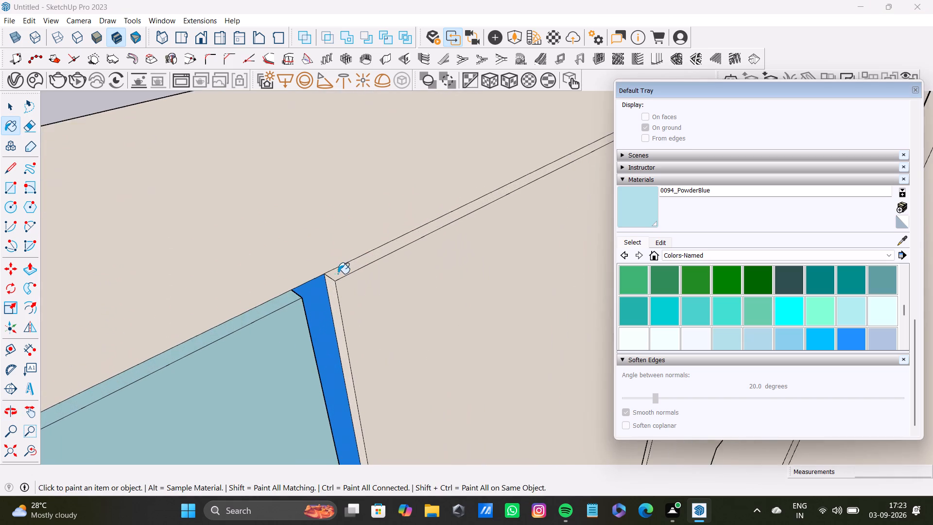
pyautogui.scroll(9, 338, 274)
pyautogui.keyDown('shift'); pyautogui.click(344, 271); pyautogui.keyUp('shift')
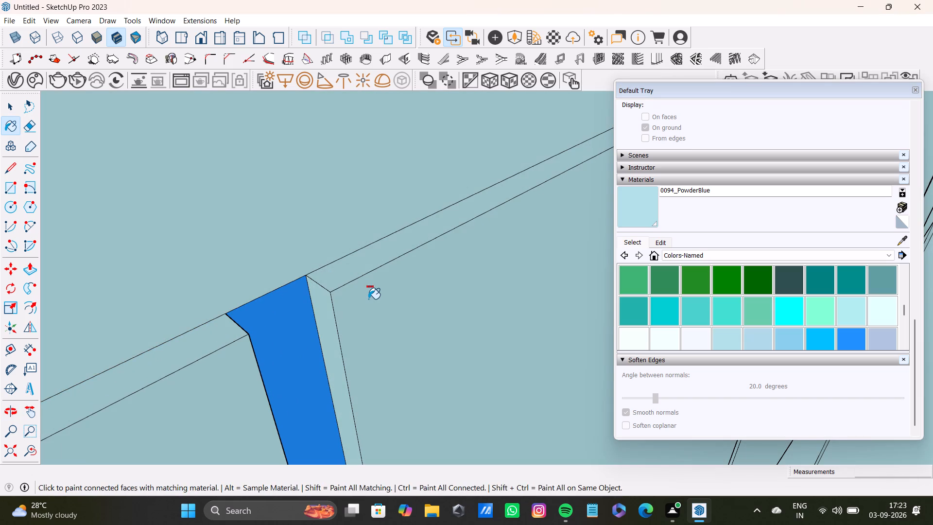
pyautogui.hotkey('ctrl', 'z')
pyautogui.press('space')
pyautogui.click(356, 263)
pyautogui.click(375, 303)
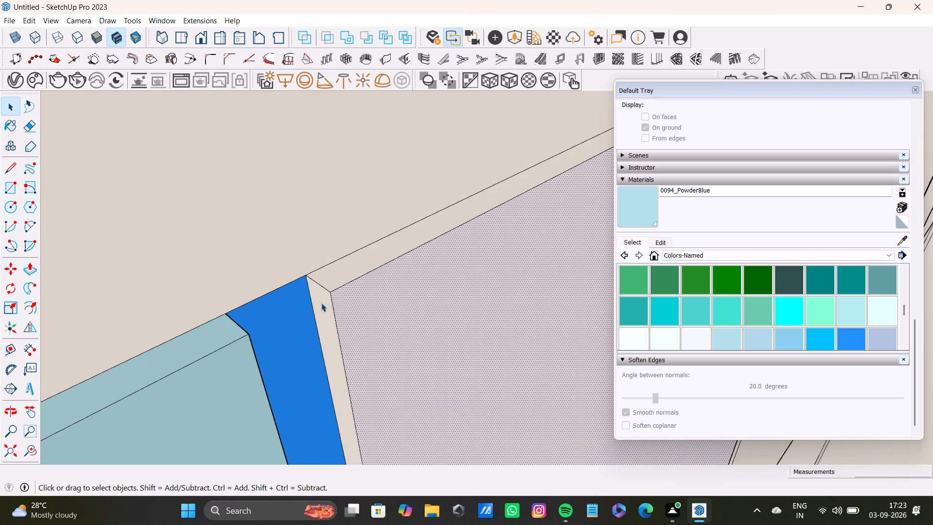
pyautogui.keyDown('shift'); pyautogui.click(321, 300); pyautogui.keyUp('shift')
pyautogui.keyDown('shift'); pyautogui.click(333, 271); pyautogui.keyUp('shift')
pyautogui.keyDown('shift'); pyautogui.click(622, 200); pyautogui.keyUp('shift')
pyautogui.keyDown('shift'); pyautogui.click(452, 219); pyautogui.keyUp('shift')
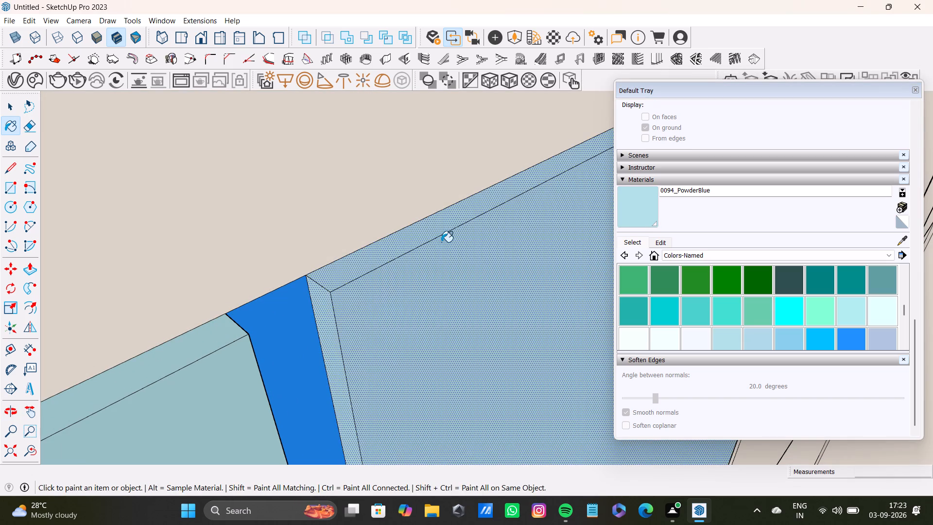
# Select only the fourth panel's side face in the groove before the fifth panel and paint it PowderBlue.
pyautogui.moveTo(438, 325); pyautogui.dragTo(187, 391, button='middle')
pyautogui.keyDown('shift'); pyautogui.scroll(4, 369, 192); pyautogui.keyUp('shift')
pyautogui.keyDown('shift'); pyautogui.scroll(-1, 369, 186); pyautogui.keyUp('shift')
pyautogui.keyDown('shift'); pyautogui.click(357, 191); pyautogui.keyUp('shift')
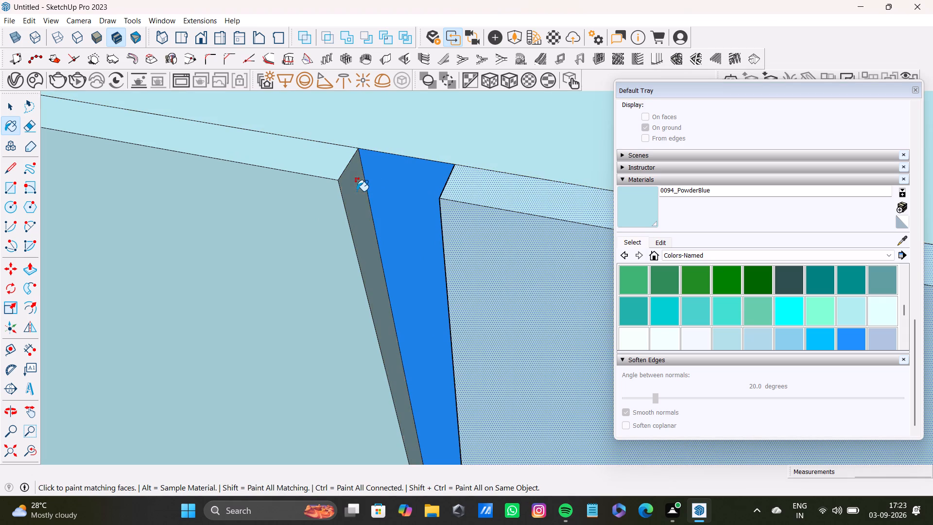
pyautogui.hotkey('ctrl', 'z')
pyautogui.press('space')
pyautogui.click(360, 202)
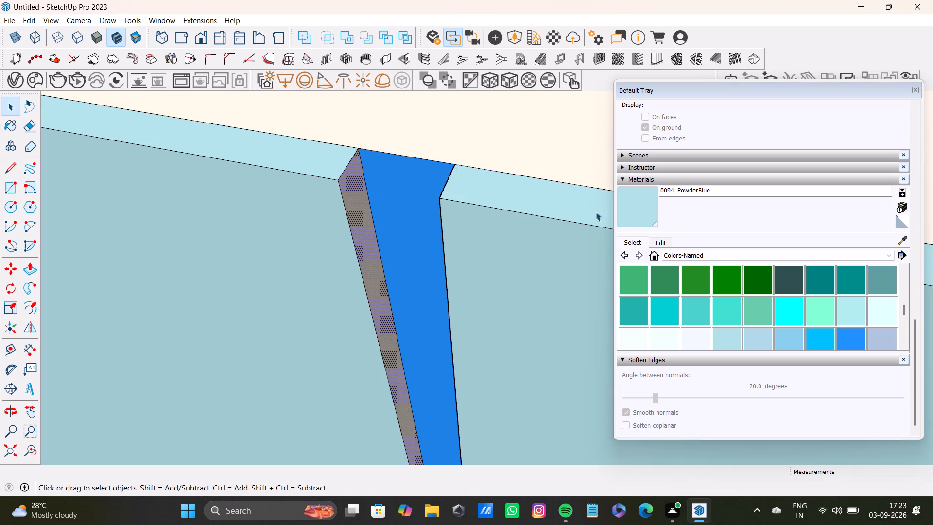
pyautogui.click(640, 206)
pyautogui.click(359, 191)
# Paint the fifth panel's far groove side face and the sixth panel with its top strip PowderBlue.
pyautogui.scroll(-10, 347, 233)
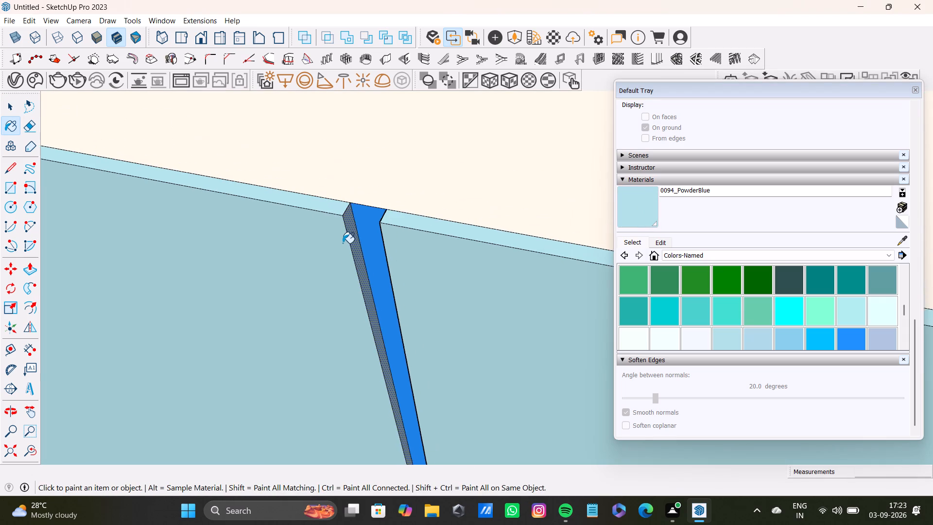
pyautogui.scroll(-14, 343, 243)
pyautogui.keyDown('shift'); pyautogui.moveTo(493, 294); pyautogui.dragTo(287, 274, button='middle'); pyautogui.keyUp('shift')
pyautogui.keyDown('shift'); pyautogui.scroll(7, 355, 270); pyautogui.keyUp('shift')
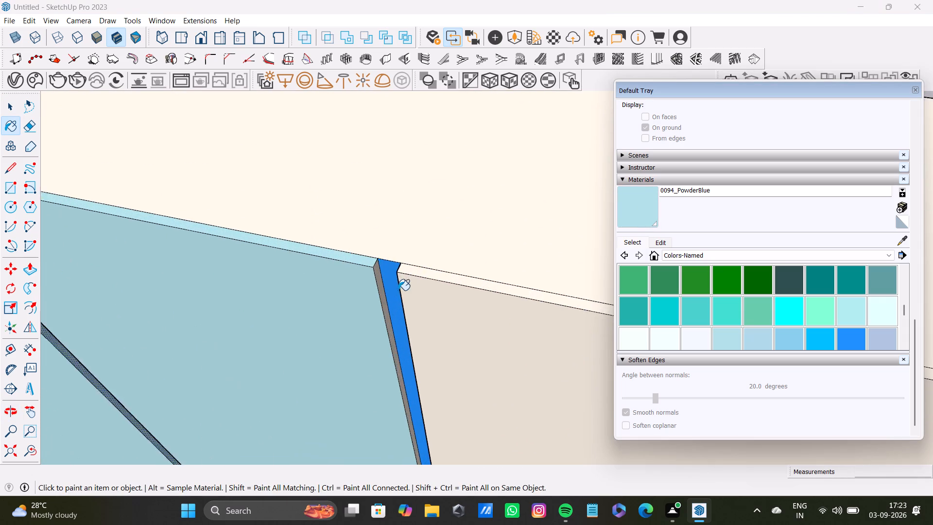
pyautogui.keyDown('shift'); pyautogui.scroll(10, 398, 290); pyautogui.keyUp('shift')
pyautogui.keyDown('shift'); pyautogui.click(350, 244); pyautogui.keyUp('shift')
pyautogui.keyDown('shift'); pyautogui.click(434, 247); pyautogui.keyUp('shift')
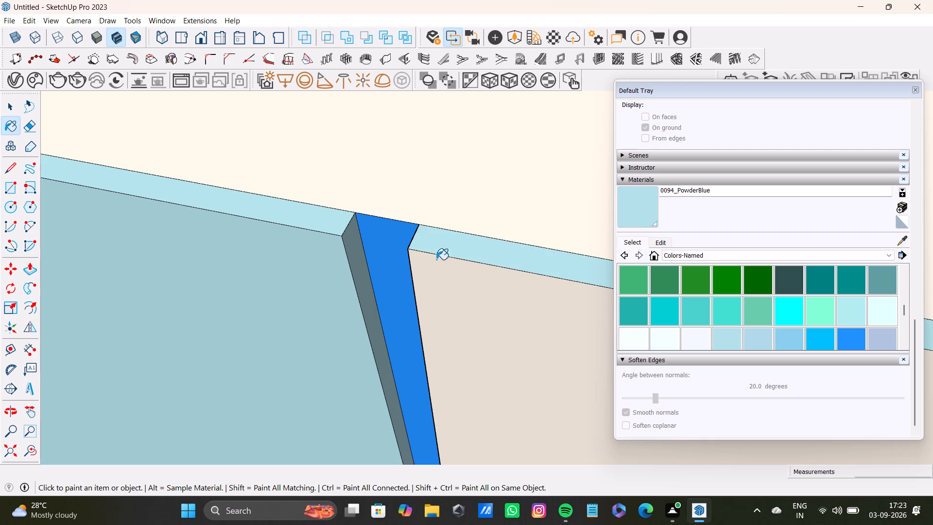
pyautogui.keyDown('shift'); pyautogui.click(438, 289); pyautogui.keyUp('shift')
# Select the sixth panel's side face in the groove before it on its own and paint it PowderBlue.
pyautogui.moveTo(471, 352); pyautogui.dragTo(748, 360, button='middle')
pyautogui.scroll(3, 432, 351)
pyautogui.keyDown('shift'); pyautogui.click(434, 304); pyautogui.keyUp('shift')
pyautogui.keyDown('shift'); pyautogui.scroll(-4, 434, 304); pyautogui.keyUp('shift')
pyautogui.hotkey('ctrl', 'z')
pyautogui.press('space')
pyautogui.click(435, 308)
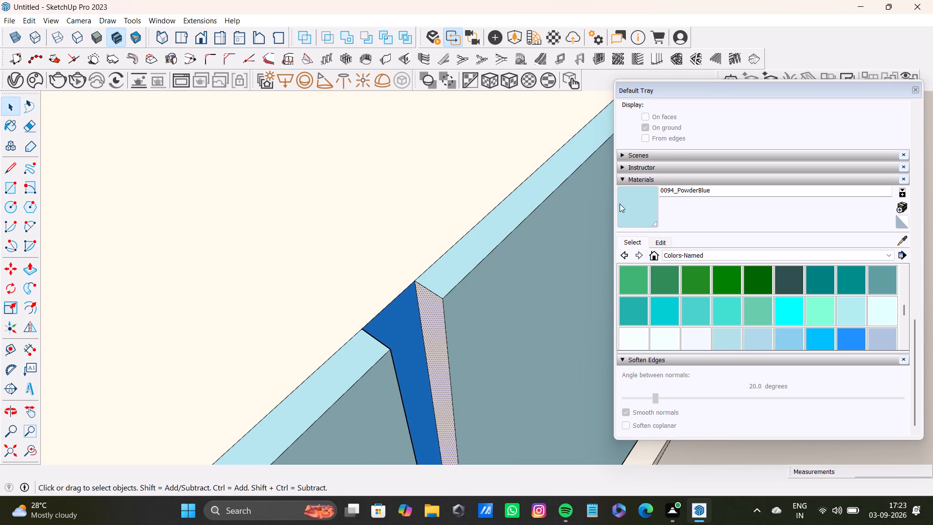
pyautogui.click(639, 197)
pyautogui.click(431, 312)
# Paint the seventh panel, its top strip and its side face in the groove before it PowderBlue.
pyautogui.scroll(-15, 432, 314)
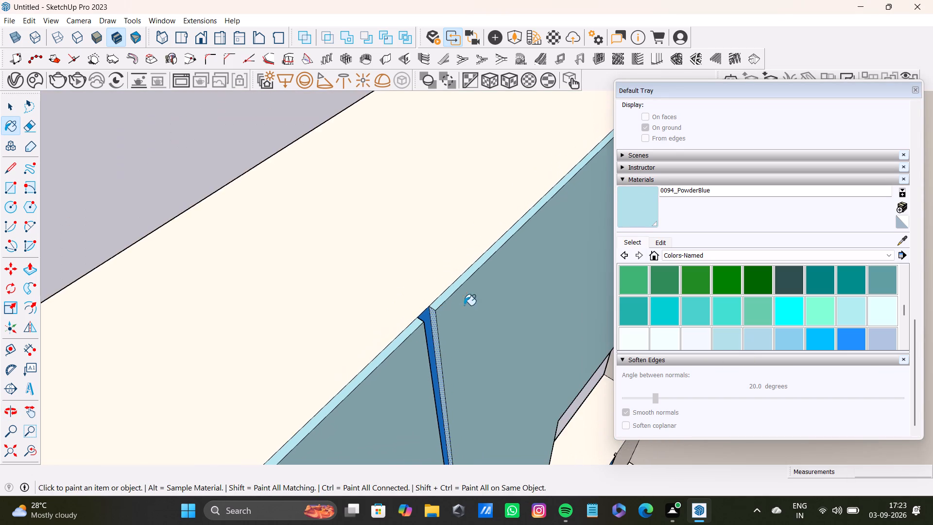
pyautogui.keyDown('shift'); pyautogui.moveTo(465, 304); pyautogui.dragTo(170, 398, button='middle'); pyautogui.keyUp('shift')
pyautogui.keyDown('shift'); pyautogui.moveTo(553, 189); pyautogui.dragTo(392, 358, button='middle'); pyautogui.keyUp('shift')
pyautogui.keyDown('shift'); pyautogui.scroll(20, 401, 249); pyautogui.keyUp('shift')
pyautogui.keyDown('shift'); pyautogui.click(344, 248); pyautogui.keyUp('shift')
pyautogui.keyDown('shift'); pyautogui.click(372, 277); pyautogui.keyUp('shift')
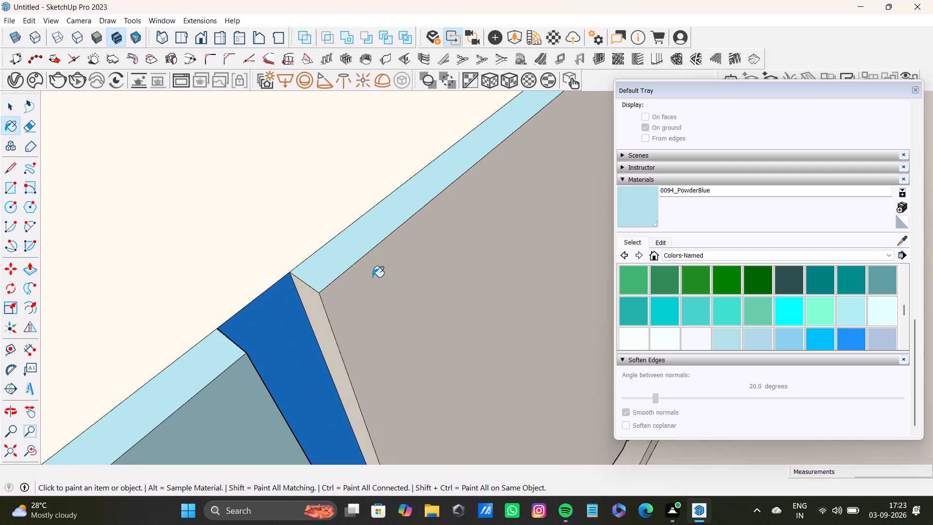
pyautogui.keyDown('shift'); pyautogui.click(317, 311); pyautogui.keyUp('shift')
# Select only the opposite side face of the groove before the seventh panel and paint it PowderBlue.
pyautogui.keyDown('shift'); pyautogui.scroll(-11, 317, 310); pyautogui.keyUp('shift')
pyautogui.moveTo(408, 323); pyautogui.dragTo(215, 368, button='middle')
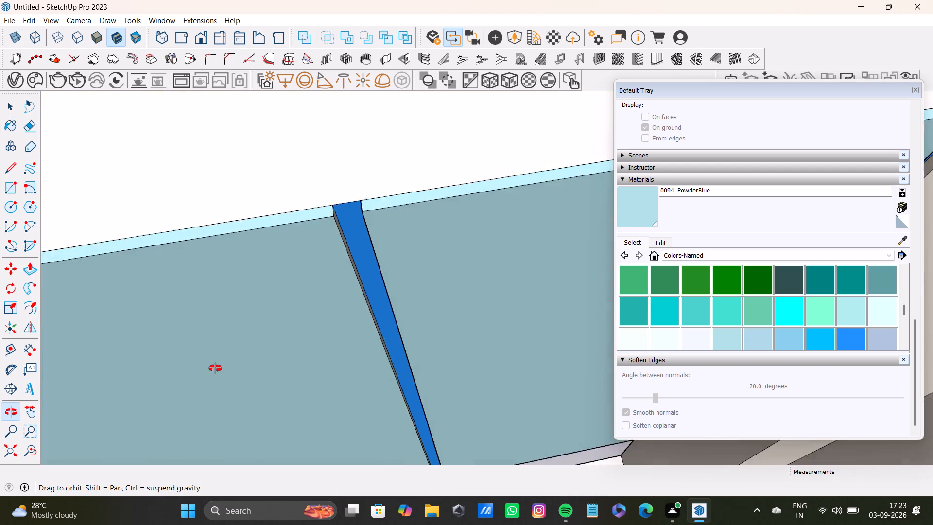
pyautogui.moveTo(215, 368); pyautogui.dragTo(192, 364, button='middle')
pyautogui.scroll(12, 327, 241)
pyautogui.keyDown('shift'); pyautogui.click(412, 163); pyautogui.keyUp('shift')
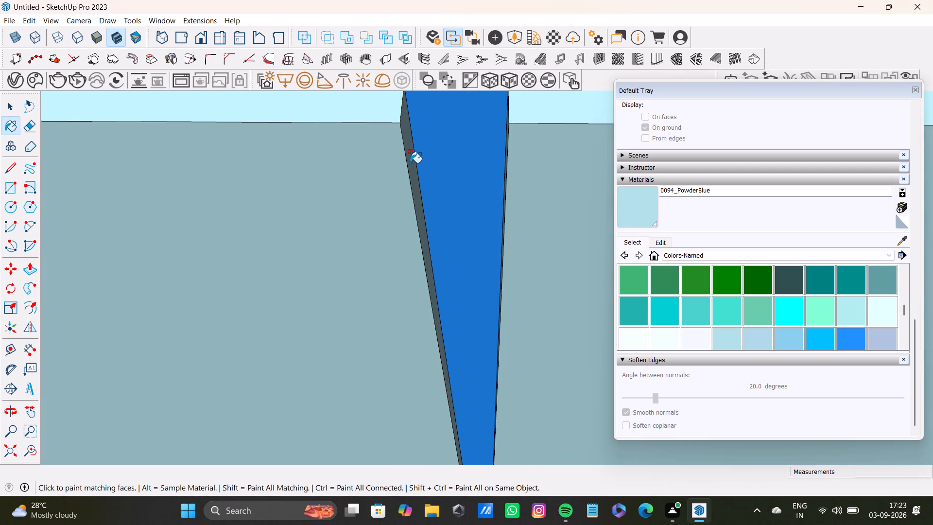
pyautogui.keyDown('shift'); pyautogui.scroll(-20, 406, 195); pyautogui.keyUp('shift')
pyautogui.keyDown('shift'); pyautogui.scroll(-6, 406, 195); pyautogui.keyUp('shift')
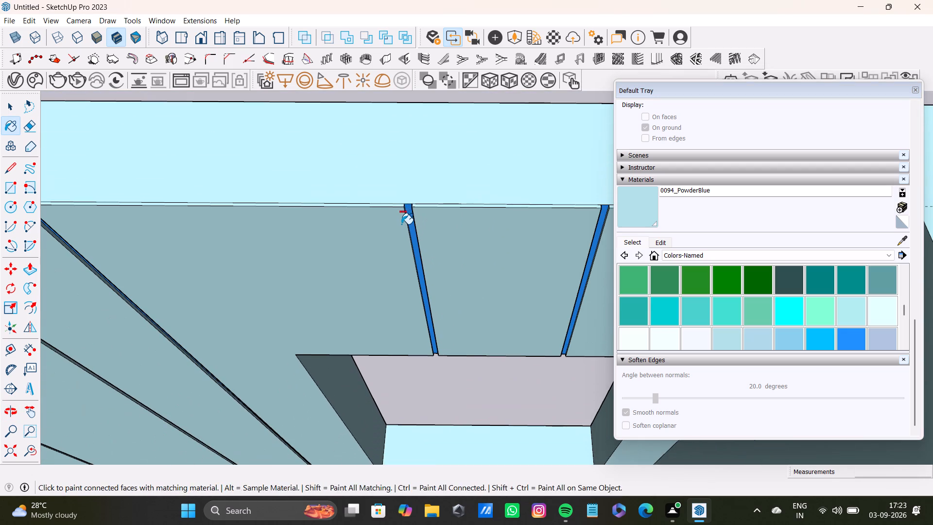
pyautogui.hotkey('ctrl', 'z')
pyautogui.scroll(13, 416, 235)
pyautogui.press('space')
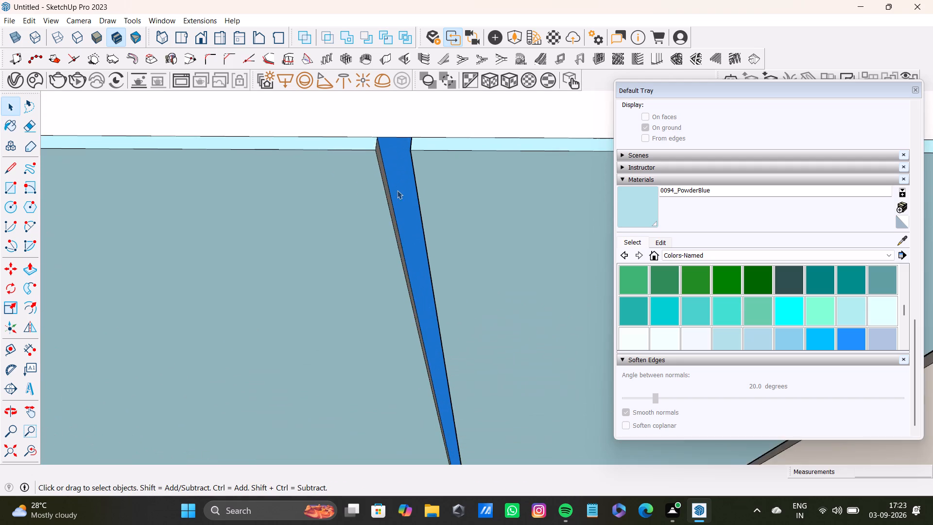
pyautogui.scroll(4, 397, 190)
pyautogui.moveTo(389, 181); pyautogui.dragTo(360, 265, button='middle')
pyautogui.keyDown('shift'); pyautogui.scroll(4, 359, 259); pyautogui.keyUp('shift')
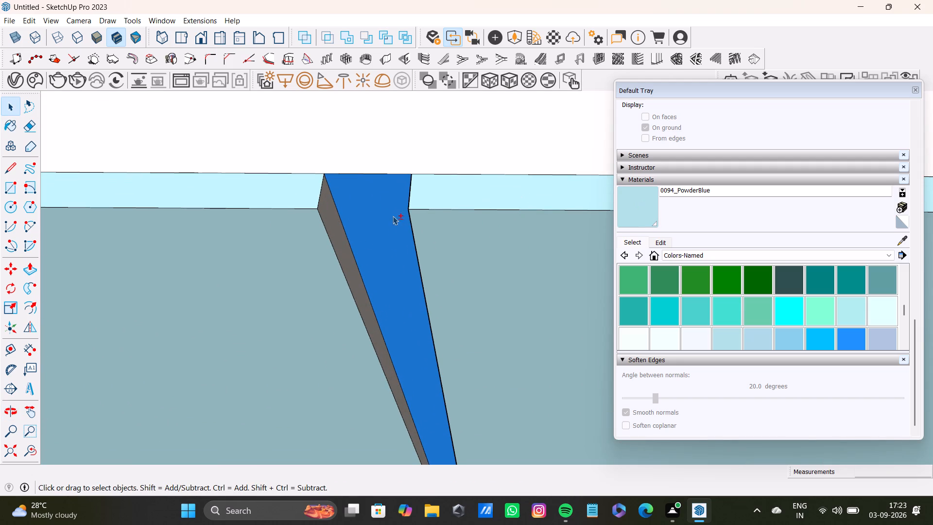
pyautogui.keyDown('shift'); pyautogui.click(334, 226); pyautogui.keyUp('shift')
pyautogui.keyDown('shift'); pyautogui.click(639, 210); pyautogui.keyUp('shift')
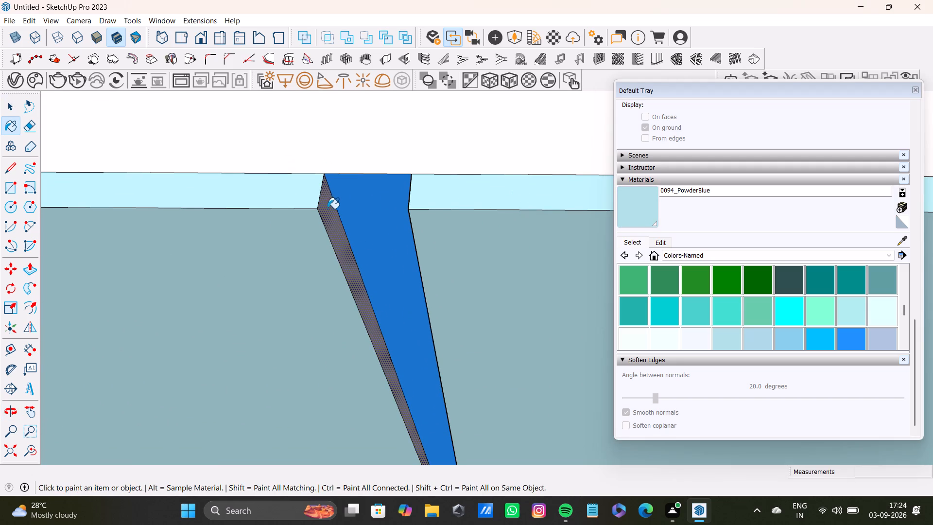
pyautogui.keyDown('shift'); pyautogui.click(329, 213); pyautogui.keyUp('shift')
# Paint the seventh panel's far groove side face and the eighth panel with its top strip PowderBlue.
pyautogui.keyDown('shift'); pyautogui.scroll(-20, 329, 214); pyautogui.keyUp('shift')
pyautogui.keyDown('shift'); pyautogui.scroll(-4, 329, 214); pyautogui.keyUp('shift')
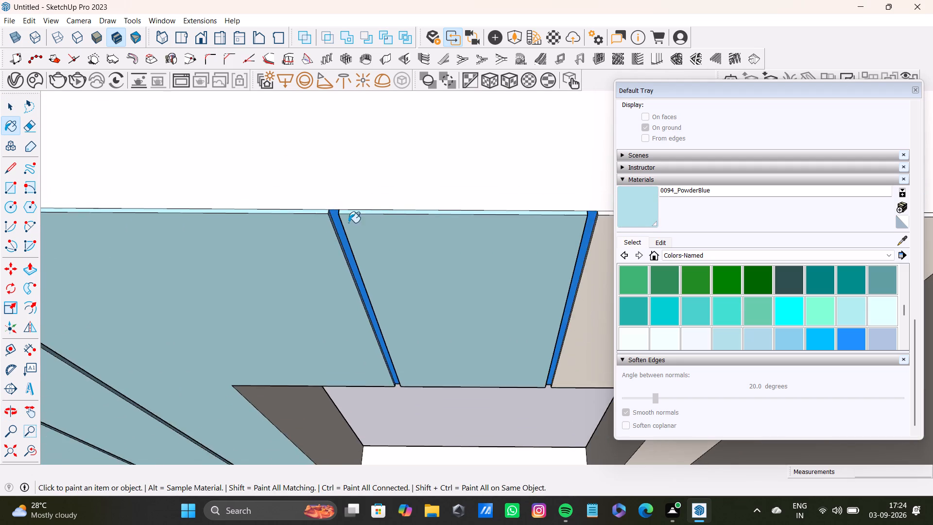
pyautogui.keyDown('shift'); pyautogui.scroll(-2, 348, 223); pyautogui.keyUp('shift')
pyautogui.keyDown('shift'); pyautogui.moveTo(475, 254); pyautogui.dragTo(264, 296, button='middle'); pyautogui.keyUp('shift')
pyautogui.keyDown('shift'); pyautogui.scroll(13, 300, 276); pyautogui.keyUp('shift')
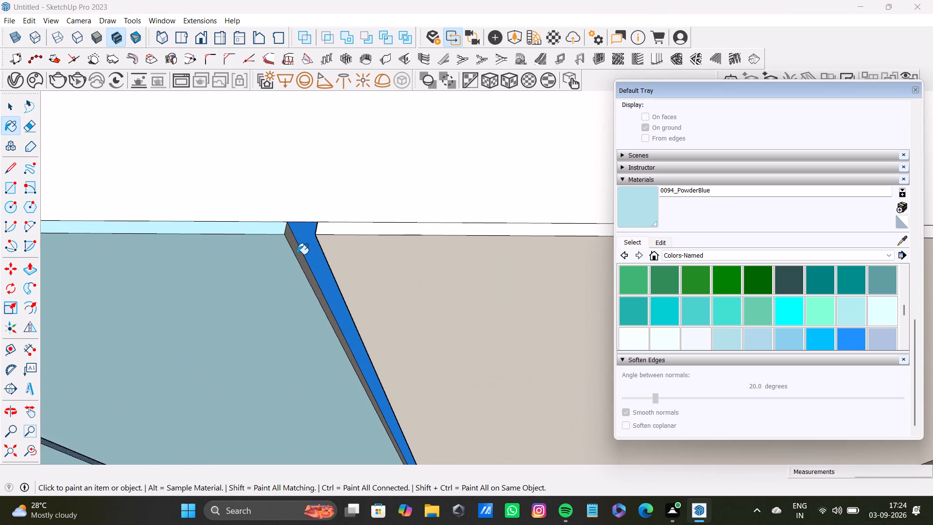
pyautogui.keyDown('shift'); pyautogui.scroll(14, 297, 254); pyautogui.keyUp('shift')
pyautogui.keyDown('shift'); pyautogui.click(276, 205); pyautogui.keyUp('shift')
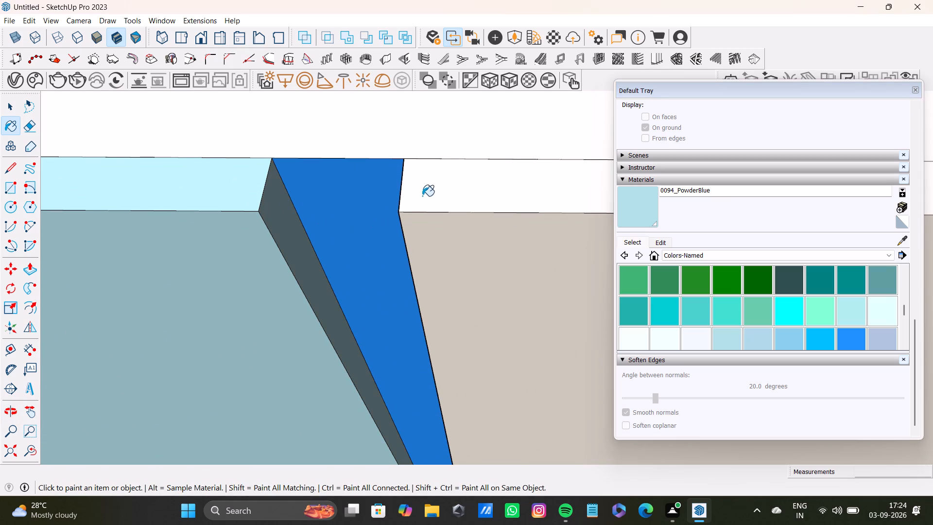
pyautogui.keyDown('shift'); pyautogui.click(425, 193); pyautogui.keyUp('shift')
pyautogui.keyDown('shift'); pyautogui.click(432, 233); pyautogui.keyUp('shift')
pyautogui.keyDown('shift'); pyautogui.moveTo(413, 267); pyautogui.dragTo(255, 274, button='middle'); pyautogui.keyUp('shift')
pyautogui.moveTo(275, 277); pyautogui.dragTo(477, 207, button='middle')
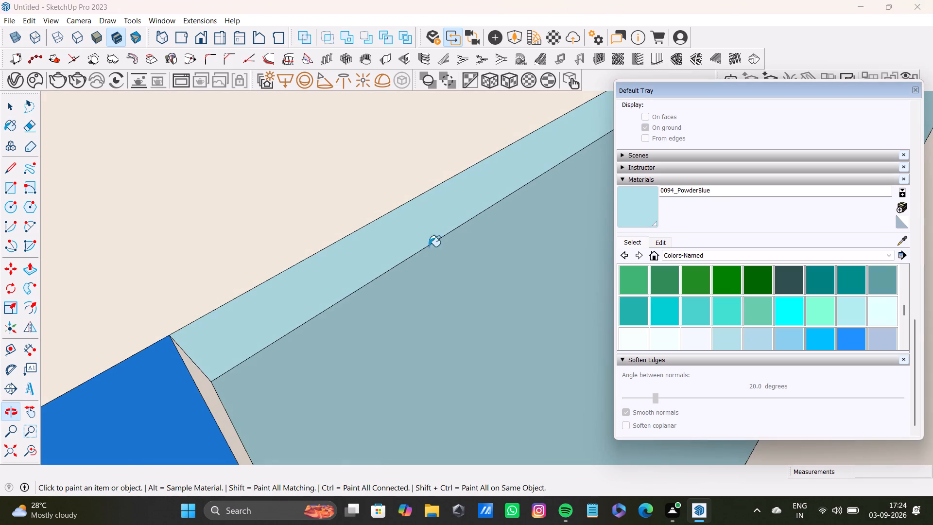
# Undo the connected-face paint, then select only the eighth panel's side face in the groove before it and paint it PowderBlue.
pyautogui.keyDown('shift'); pyautogui.click(198, 373); pyautogui.keyUp('shift')
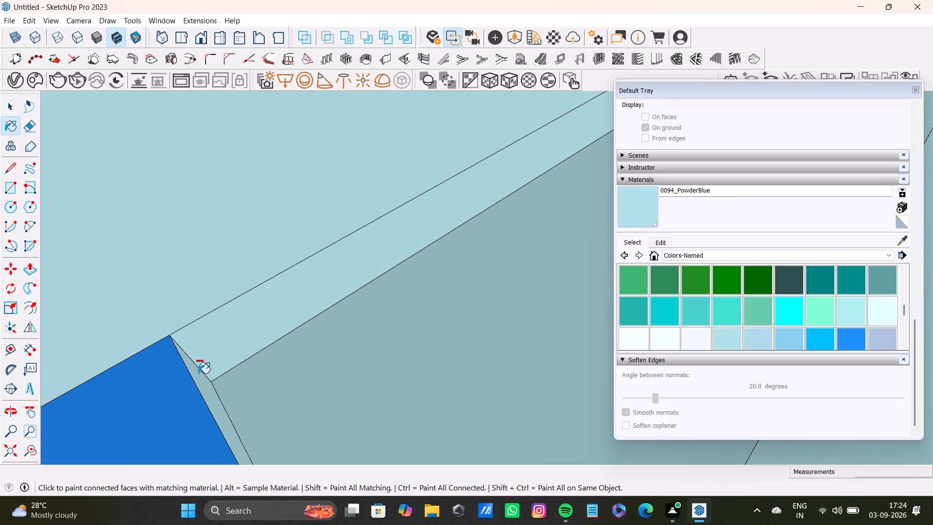
pyautogui.hotkey('ctrl', 'z')
pyautogui.press('space')
pyautogui.click(198, 380)
pyautogui.click(635, 196)
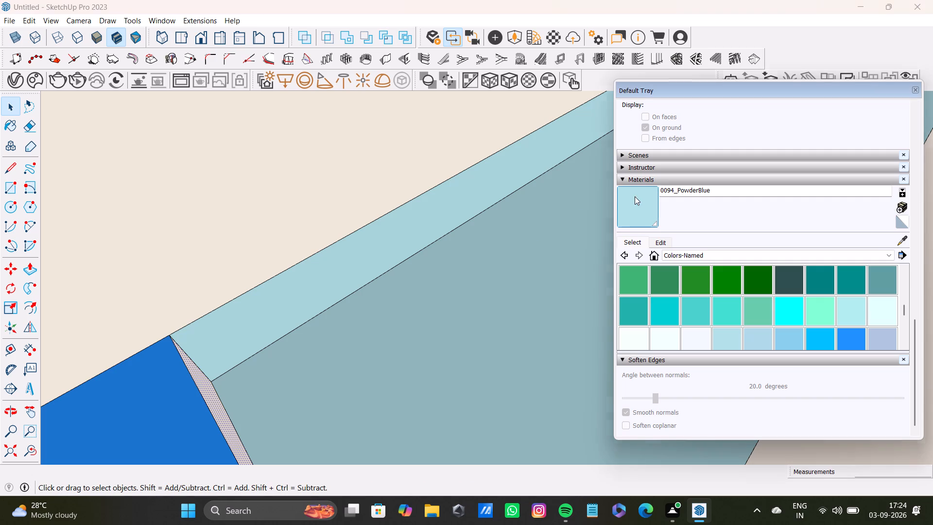
pyautogui.click(208, 400)
# Paint the remaining DodgerBlue raised panel beneath the window PowderBlue.
pyautogui.scroll(-3, 235, 210)
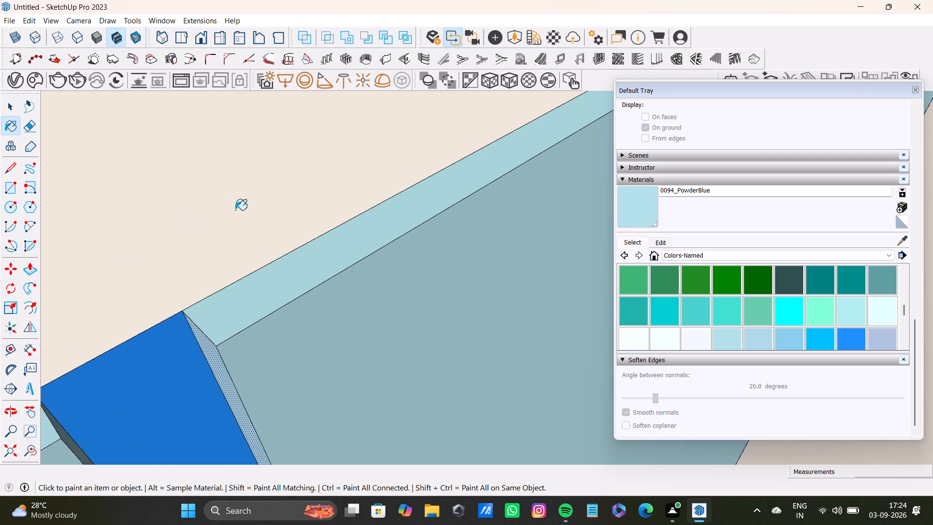
pyautogui.scroll(-20, 235, 210)
pyautogui.scroll(-3, 415, 269)
pyautogui.keyDown('shift'); pyautogui.moveTo(445, 255); pyautogui.dragTo(308, 355, button='middle'); pyautogui.keyUp('shift')
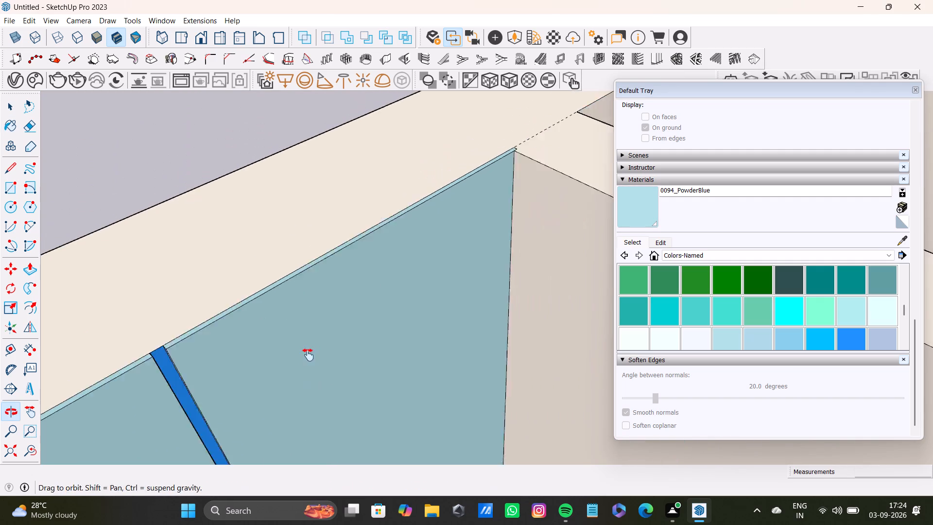
pyautogui.keyDown('shift'); pyautogui.moveTo(308, 355); pyautogui.dragTo(303, 362, button='middle'); pyautogui.keyUp('shift')
pyautogui.scroll(4, 396, 253)
pyautogui.scroll(-20, 401, 245)
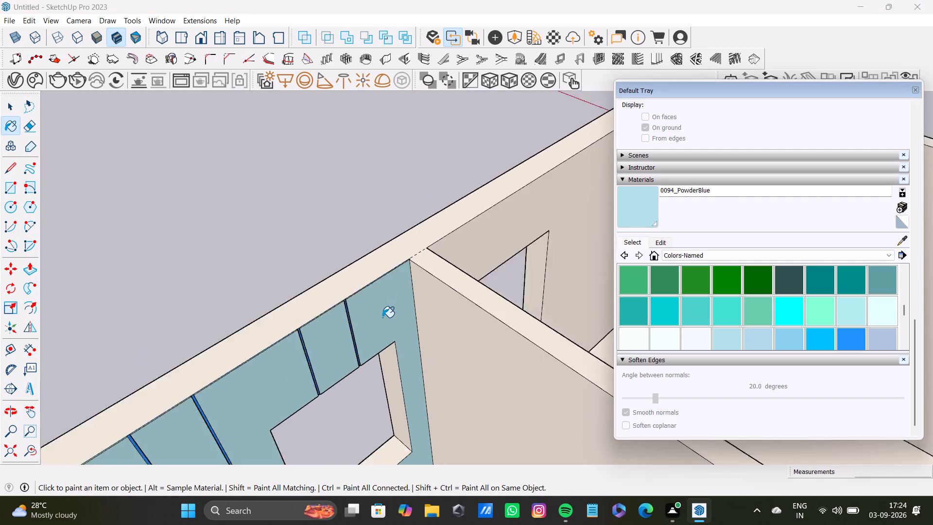
pyautogui.scroll(-14, 382, 317)
pyautogui.moveTo(428, 398); pyautogui.dragTo(314, 402, button='middle')
pyautogui.scroll(5, 336, 336)
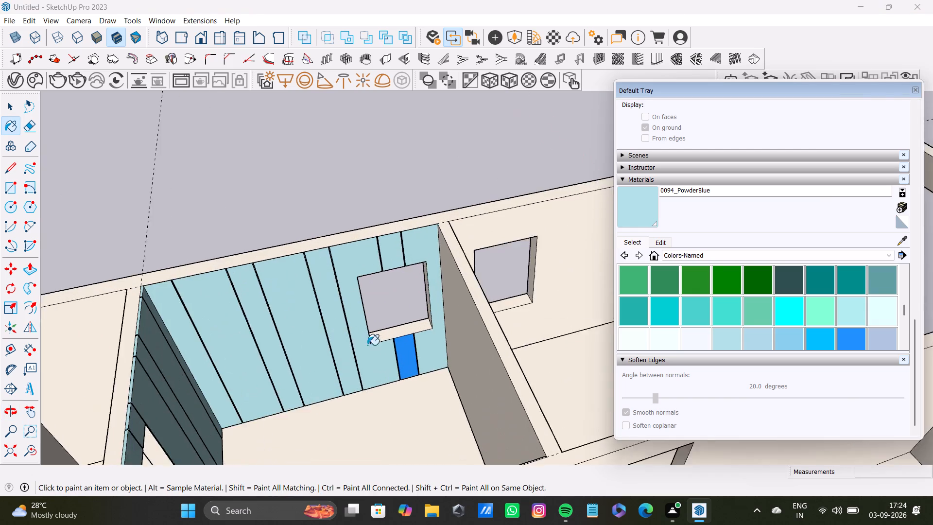
pyautogui.scroll(7, 367, 345)
pyautogui.moveTo(403, 363); pyautogui.dragTo(362, 363, button='middle')
pyautogui.scroll(7, 384, 348)
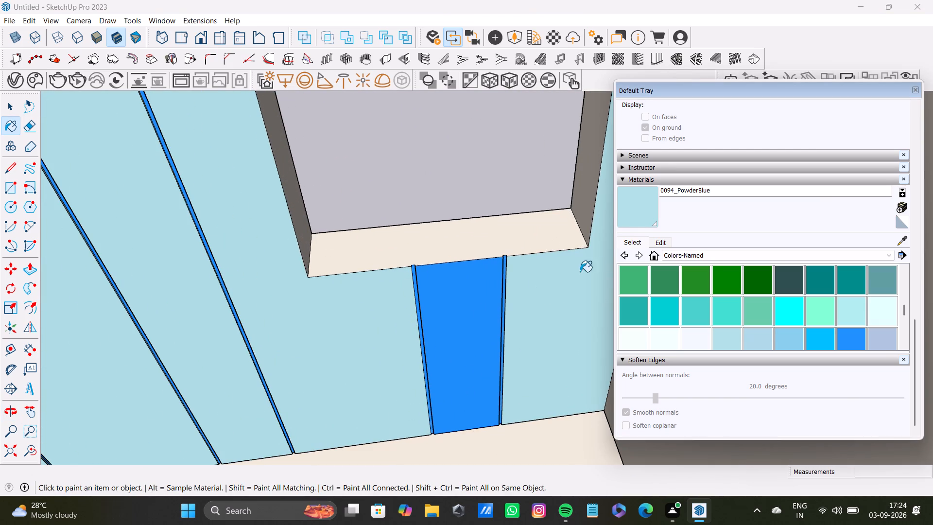
pyautogui.click(640, 214)
pyautogui.click(451, 325)
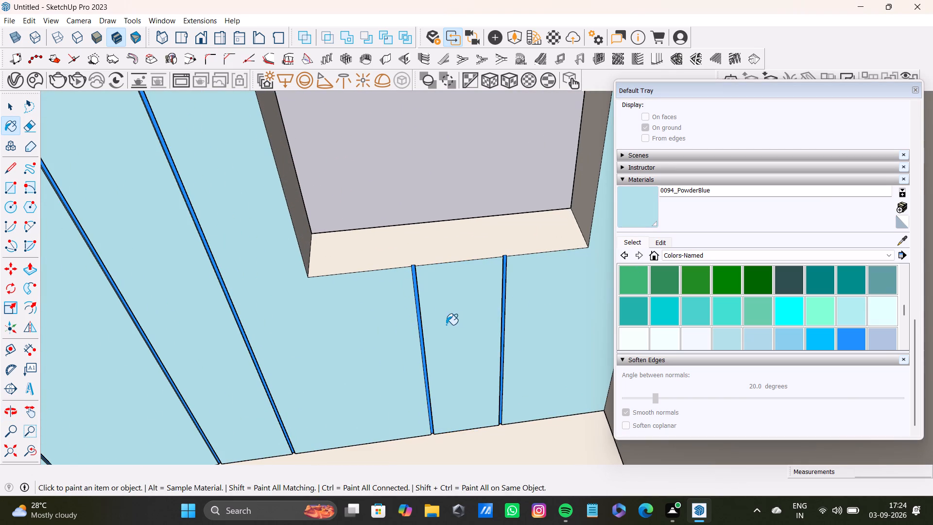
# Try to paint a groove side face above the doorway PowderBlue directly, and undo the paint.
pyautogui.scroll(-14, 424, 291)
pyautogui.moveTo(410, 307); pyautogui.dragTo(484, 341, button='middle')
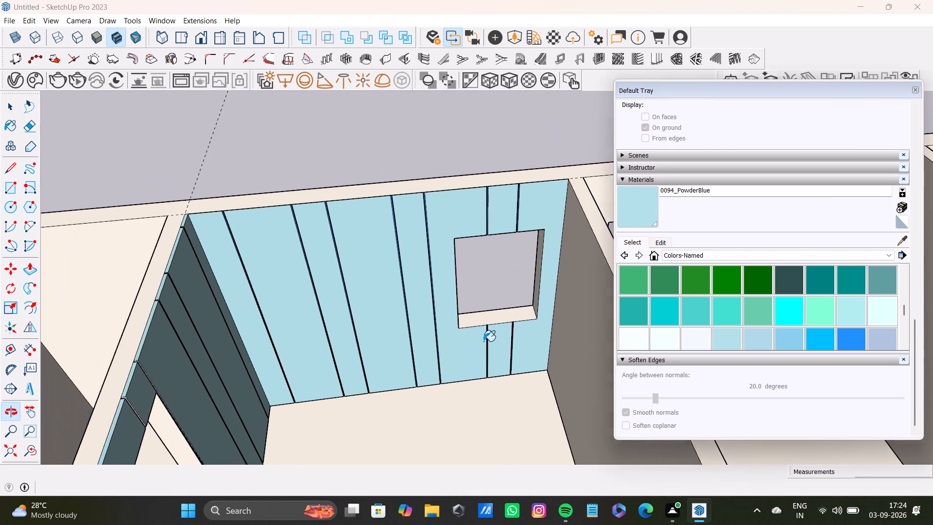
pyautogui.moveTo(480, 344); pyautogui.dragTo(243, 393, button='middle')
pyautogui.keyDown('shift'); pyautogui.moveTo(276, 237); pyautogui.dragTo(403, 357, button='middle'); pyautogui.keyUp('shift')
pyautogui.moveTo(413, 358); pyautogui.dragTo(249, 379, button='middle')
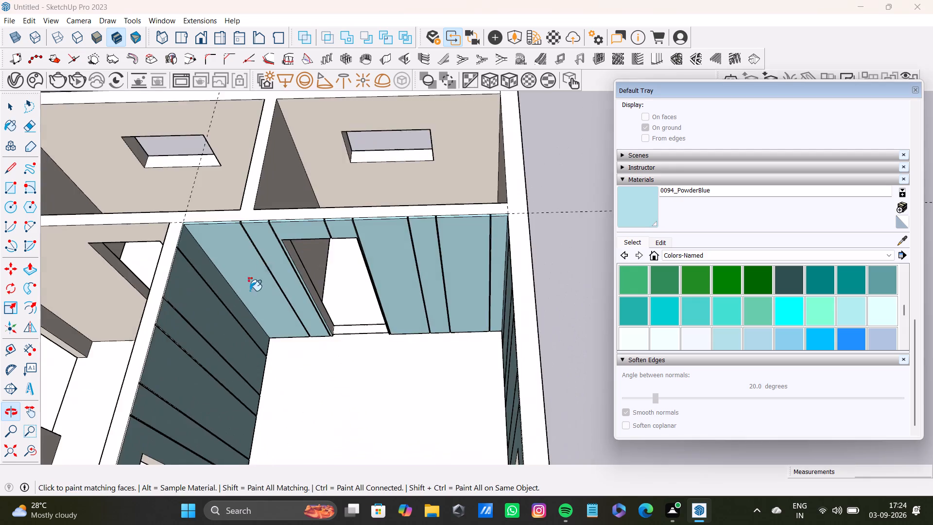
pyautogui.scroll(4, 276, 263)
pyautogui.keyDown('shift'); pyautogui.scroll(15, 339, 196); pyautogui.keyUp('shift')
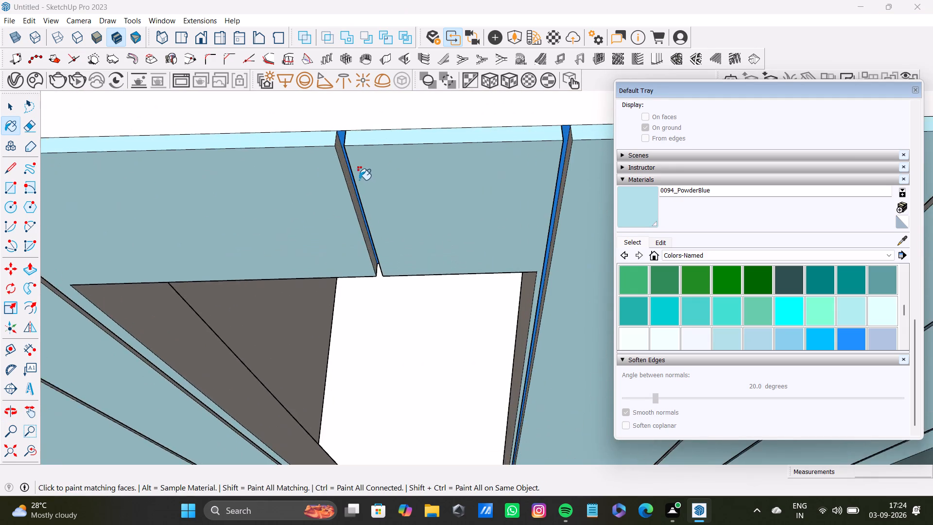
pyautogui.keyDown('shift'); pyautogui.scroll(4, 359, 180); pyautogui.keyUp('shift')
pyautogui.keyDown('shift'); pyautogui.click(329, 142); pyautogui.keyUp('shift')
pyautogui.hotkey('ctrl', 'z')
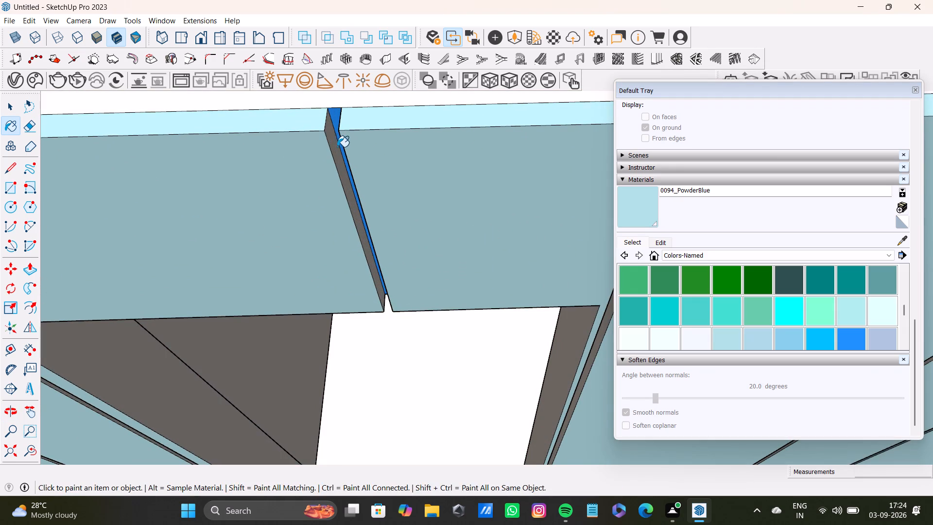
# Select three unpainted groove side faces on the doorway wall: one above the doorway and two between it and the corner.
pyautogui.press('space')
pyautogui.click(337, 147)
pyautogui.keyDown('shift'); pyautogui.scroll(-5, 263, 201); pyautogui.keyUp('shift')
pyautogui.keyDown('shift'); pyautogui.moveTo(165, 207); pyautogui.dragTo(424, 234, button='middle'); pyautogui.keyUp('shift')
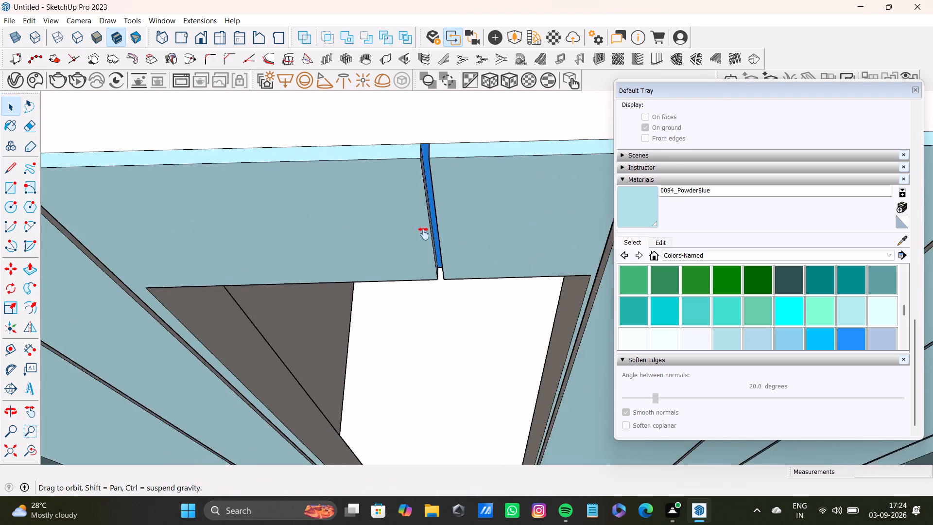
pyautogui.keyDown('shift'); pyautogui.moveTo(424, 234); pyautogui.dragTo(466, 262, button='middle'); pyautogui.keyUp('shift')
pyautogui.keyDown('shift'); pyautogui.scroll(7, 221, 240); pyautogui.keyUp('shift')
pyautogui.keyDown('shift'); pyautogui.scroll(-1, 210, 227); pyautogui.keyUp('shift')
pyautogui.keyDown('shift'); pyautogui.click(210, 226); pyautogui.keyUp('shift')
pyautogui.keyDown('shift'); pyautogui.scroll(-9, 210, 227); pyautogui.keyUp('shift')
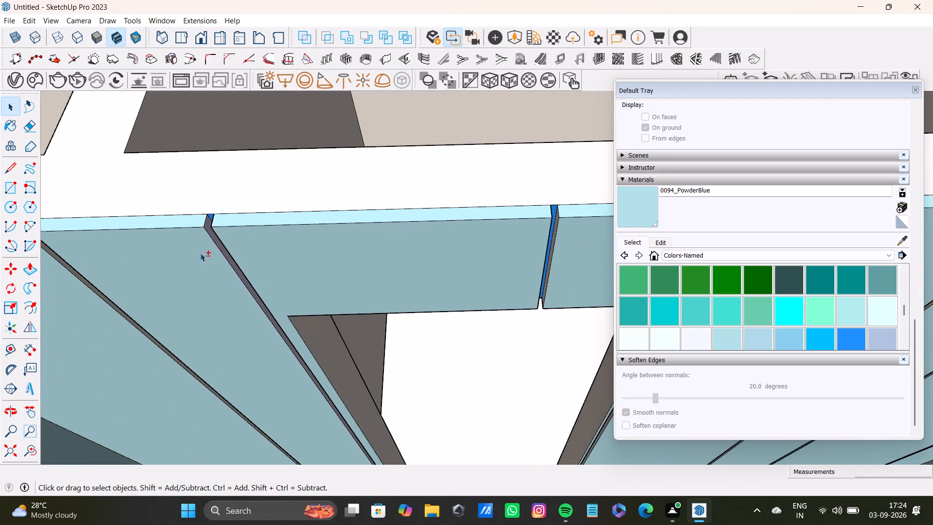
pyautogui.keyDown('shift'); pyautogui.moveTo(200, 253); pyautogui.dragTo(406, 247, button='middle'); pyautogui.keyUp('shift')
pyautogui.keyDown('shift'); pyautogui.scroll(7, 235, 261); pyautogui.keyUp('shift')
pyautogui.keyDown('shift'); pyautogui.click(271, 197); pyautogui.keyUp('shift')
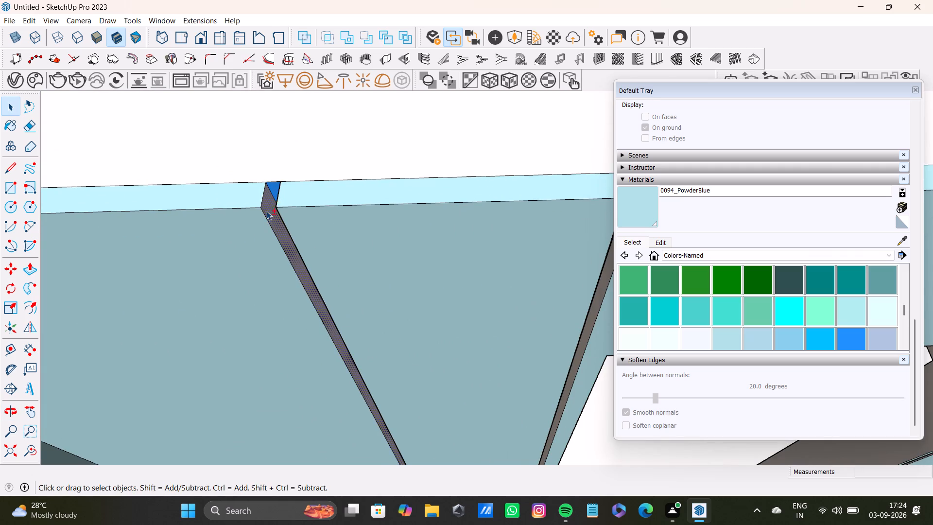
# Add the adjoining panelled wall's first groove side face and its second panel's top strip to the selection.
pyautogui.keyDown('shift'); pyautogui.scroll(-16, 266, 211); pyautogui.keyUp('shift')
pyautogui.keyDown('shift'); pyautogui.moveTo(185, 257); pyautogui.dragTo(338, 206, button='middle'); pyautogui.keyUp('shift')
pyautogui.keyDown('shift'); pyautogui.scroll(9, 266, 251); pyautogui.keyUp('shift')
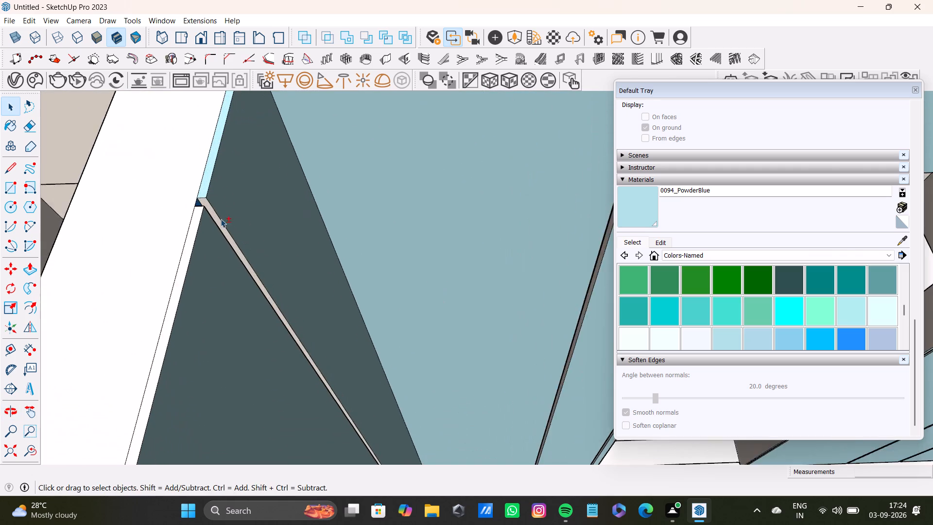
pyautogui.keyDown('shift'); pyautogui.scroll(3, 221, 219); pyautogui.keyUp('shift')
pyautogui.keyDown('shift'); pyautogui.click(206, 205); pyautogui.keyUp('shift')
pyautogui.keyDown('shift'); pyautogui.scroll(-16, 206, 205); pyautogui.keyUp('shift')
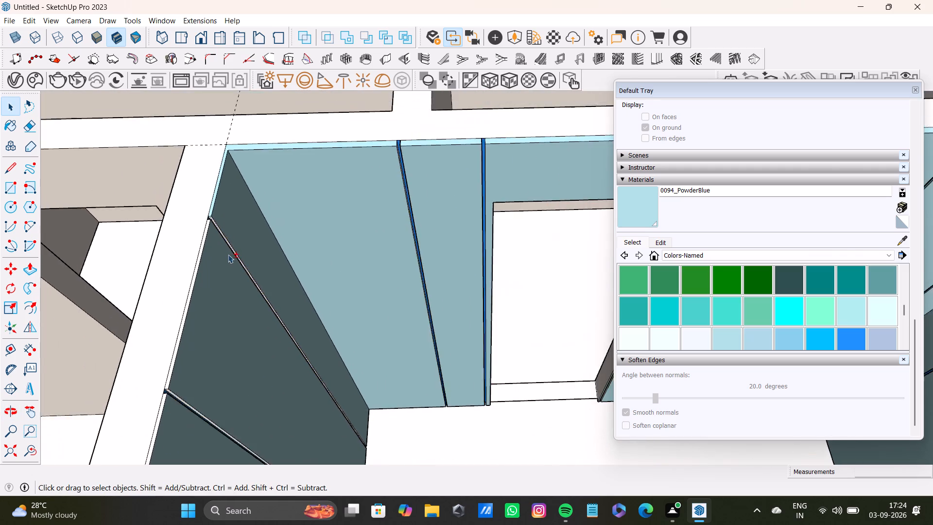
pyautogui.keyDown('shift'); pyautogui.scroll(-3, 228, 254); pyautogui.keyUp('shift')
pyautogui.keyDown('shift'); pyautogui.scroll(10, 212, 276); pyautogui.keyUp('shift')
pyautogui.keyDown('shift'); pyautogui.scroll(-1, 206, 282); pyautogui.keyUp('shift')
pyautogui.keyDown('shift'); pyautogui.scroll(4, 206, 282); pyautogui.keyUp('shift')
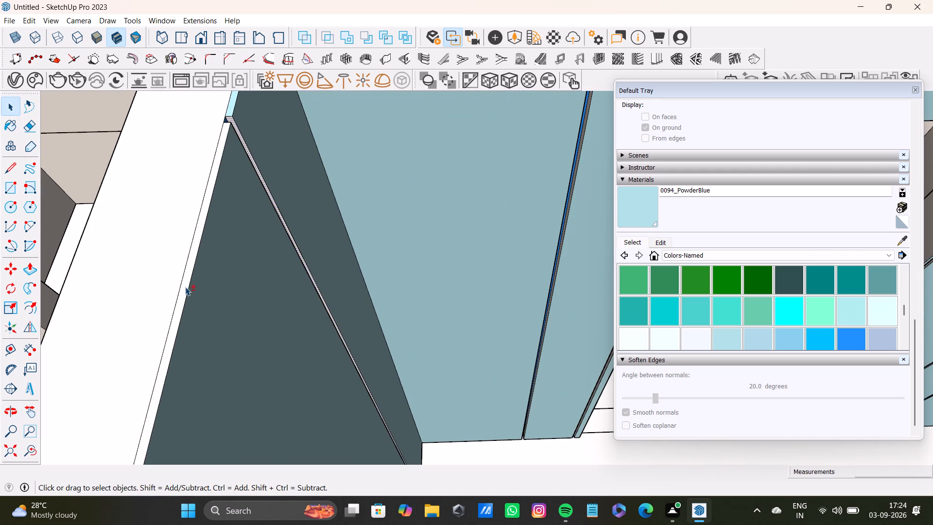
pyautogui.keyDown('shift'); pyautogui.click(185, 287); pyautogui.keyUp('shift')
# Add the third panel's top strip and the second groove's side face on that wall to the selection.
pyautogui.keyDown('shift'); pyautogui.scroll(-12, 188, 293); pyautogui.keyUp('shift')
pyautogui.keyDown('shift'); pyautogui.moveTo(189, 299); pyautogui.dragTo(239, 128, button='middle'); pyautogui.keyUp('shift')
pyautogui.keyDown('shift'); pyautogui.scroll(5, 204, 274); pyautogui.keyUp('shift')
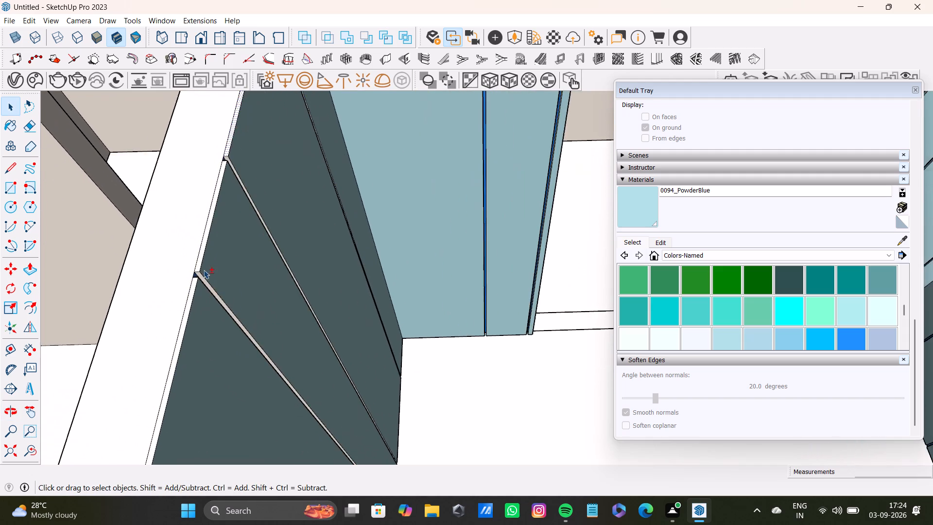
pyautogui.keyDown('shift'); pyautogui.scroll(2, 204, 270); pyautogui.keyUp('shift')
pyautogui.keyDown('shift'); pyautogui.click(198, 258); pyautogui.keyUp('shift')
pyautogui.keyDown('shift'); pyautogui.scroll(6, 234, 163); pyautogui.keyUp('shift')
pyautogui.keyDown('shift'); pyautogui.moveTo(242, 143); pyautogui.dragTo(234, 195, button='middle'); pyautogui.keyUp('shift')
pyautogui.keyDown('shift'); pyautogui.scroll(1, 233, 185); pyautogui.keyUp('shift')
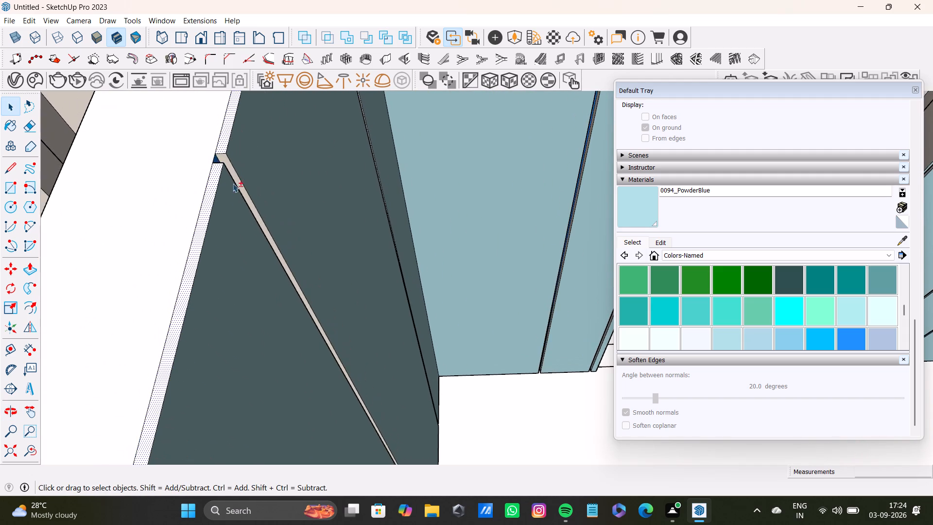
pyautogui.keyDown('shift'); pyautogui.scroll(5, 233, 183); pyautogui.keyUp('shift')
pyautogui.keyDown('shift'); pyautogui.click(223, 154); pyautogui.keyUp('shift')
# Add the third groove's side face and the fourth panel's top strip to the selection.
pyautogui.keyDown('shift'); pyautogui.scroll(-12, 227, 218); pyautogui.keyUp('shift')
pyautogui.keyDown('shift'); pyautogui.moveTo(217, 265); pyautogui.dragTo(222, 169, button='middle'); pyautogui.keyUp('shift')
pyautogui.keyDown('shift'); pyautogui.scroll(7, 174, 285); pyautogui.keyUp('shift')
pyautogui.keyDown('shift'); pyautogui.click(193, 288); pyautogui.keyUp('shift')
pyautogui.keyDown('shift'); pyautogui.scroll(-4, 193, 288); pyautogui.keyUp('shift')
pyautogui.keyDown('shift'); pyautogui.moveTo(190, 310); pyautogui.dragTo(195, 286, button='middle'); pyautogui.keyUp('shift')
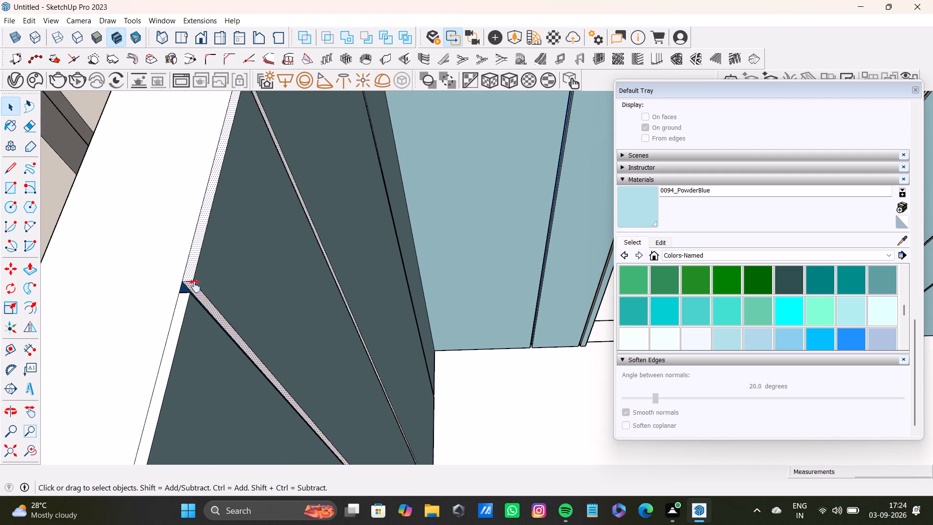
pyautogui.keyDown('shift'); pyautogui.moveTo(195, 286); pyautogui.dragTo(204, 236, button='middle'); pyautogui.keyUp('shift')
pyautogui.keyDown('shift'); pyautogui.scroll(3, 194, 266); pyautogui.keyUp('shift')
pyautogui.keyDown('shift'); pyautogui.click(191, 266); pyautogui.keyUp('shift')
pyautogui.keyDown('shift'); pyautogui.click(189, 267); pyautogui.keyUp('shift')
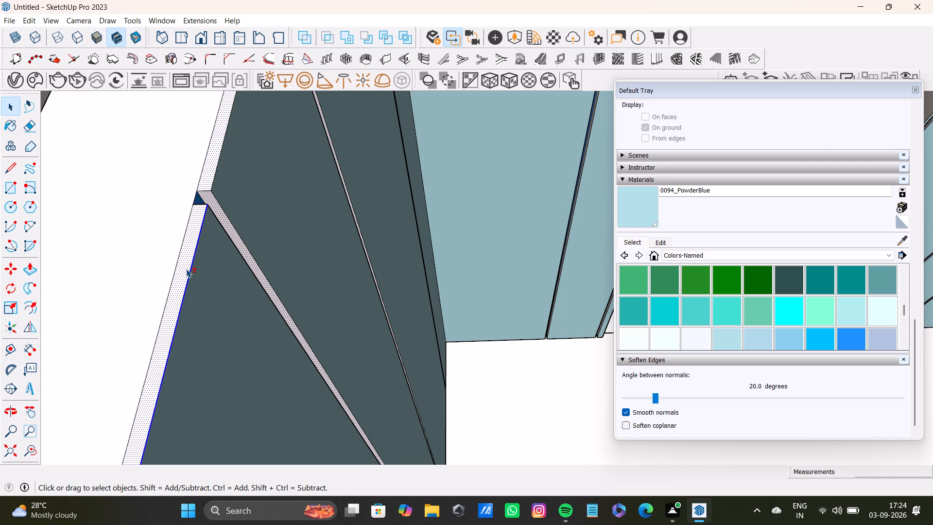
# Add the fourth groove's side face, the fifth panel's top strip and the fifth groove's side face to the selection.
pyautogui.keyDown('shift'); pyautogui.scroll(-8, 186, 269); pyautogui.keyUp('shift')
pyautogui.keyDown('shift'); pyautogui.scroll(-1, 203, 315); pyautogui.keyUp('shift')
pyautogui.keyDown('shift'); pyautogui.moveTo(204, 316); pyautogui.dragTo(258, 122, button='middle'); pyautogui.keyUp('shift')
pyautogui.keyDown('shift'); pyautogui.scroll(-3, 223, 350); pyautogui.keyUp('shift')
pyautogui.keyDown('shift'); pyautogui.moveTo(215, 364); pyautogui.dragTo(213, 216, button='middle'); pyautogui.keyUp('shift')
pyautogui.keyDown('shift'); pyautogui.scroll(10, 187, 274); pyautogui.keyUp('shift')
pyautogui.keyDown('shift'); pyautogui.click(176, 227); pyautogui.keyUp('shift')
pyautogui.keyDown('shift'); pyautogui.scroll(-4, 152, 275); pyautogui.keyUp('shift')
pyautogui.keyDown('shift'); pyautogui.moveTo(138, 288); pyautogui.dragTo(213, 133, button='middle'); pyautogui.keyUp('shift')
pyautogui.keyDown('shift'); pyautogui.click(190, 223); pyautogui.keyUp('shift')
pyautogui.keyDown('shift'); pyautogui.scroll(-9, 187, 250); pyautogui.keyUp('shift')
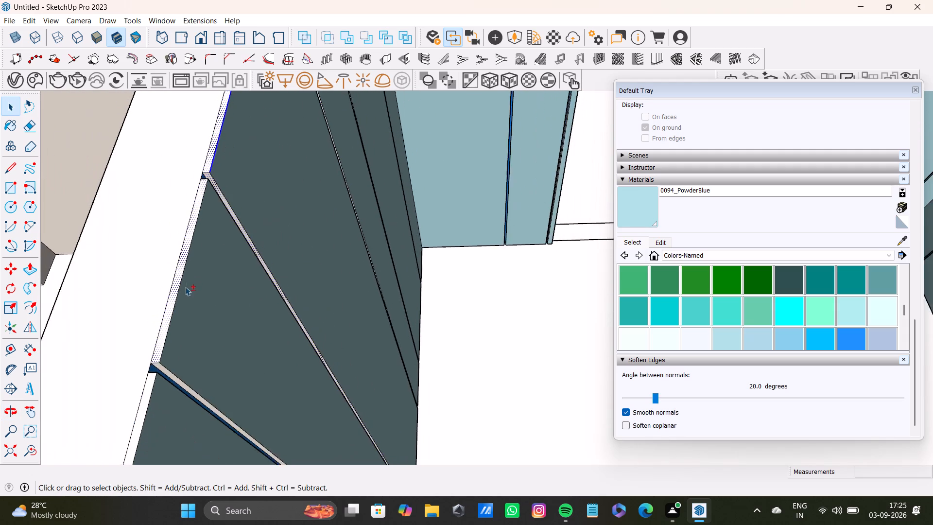
pyautogui.keyDown('shift'); pyautogui.scroll(-2, 185, 287); pyautogui.keyUp('shift')
pyautogui.keyDown('shift'); pyautogui.scroll(12, 177, 344); pyautogui.keyUp('shift')
pyautogui.keyDown('shift'); pyautogui.click(156, 381); pyautogui.keyUp('shift')
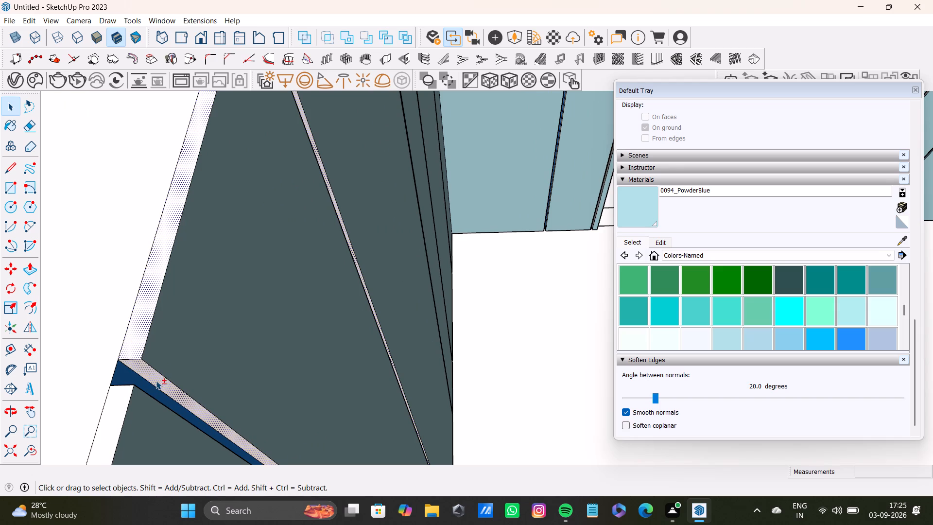
# Add the sixth panel's top strip and the side face of the first groove above the wall opening to the selection.
pyautogui.keyDown('shift'); pyautogui.scroll(-14, 156, 381); pyautogui.keyUp('shift')
pyautogui.keyDown('shift'); pyautogui.moveTo(156, 381); pyautogui.dragTo(215, 178, button='middle'); pyautogui.keyUp('shift')
pyautogui.keyDown('shift'); pyautogui.scroll(2, 184, 352); pyautogui.keyUp('shift')
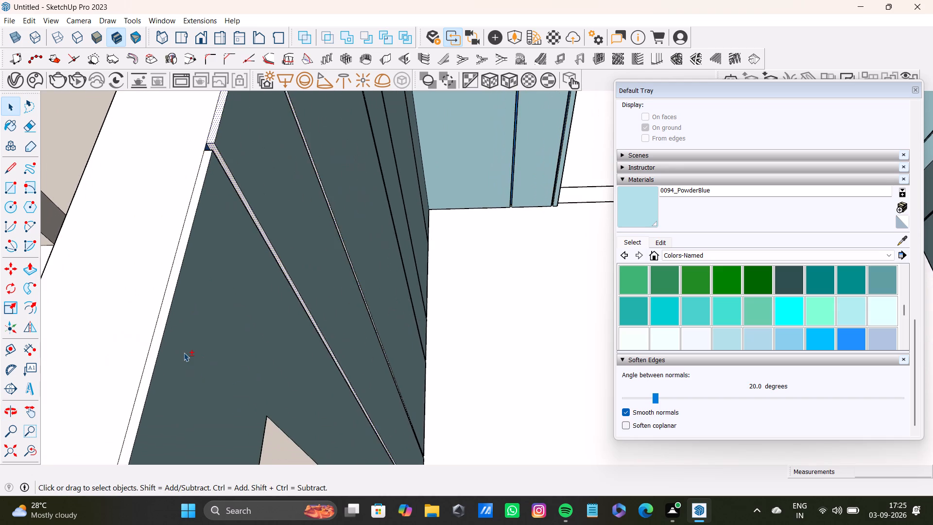
pyautogui.keyDown('shift'); pyautogui.scroll(-8, 184, 352); pyautogui.keyUp('shift')
pyautogui.keyDown('shift'); pyautogui.moveTo(184, 352); pyautogui.dragTo(231, 196, button='middle'); pyautogui.keyUp('shift')
pyautogui.keyDown('shift'); pyautogui.scroll(9, 169, 321); pyautogui.keyUp('shift')
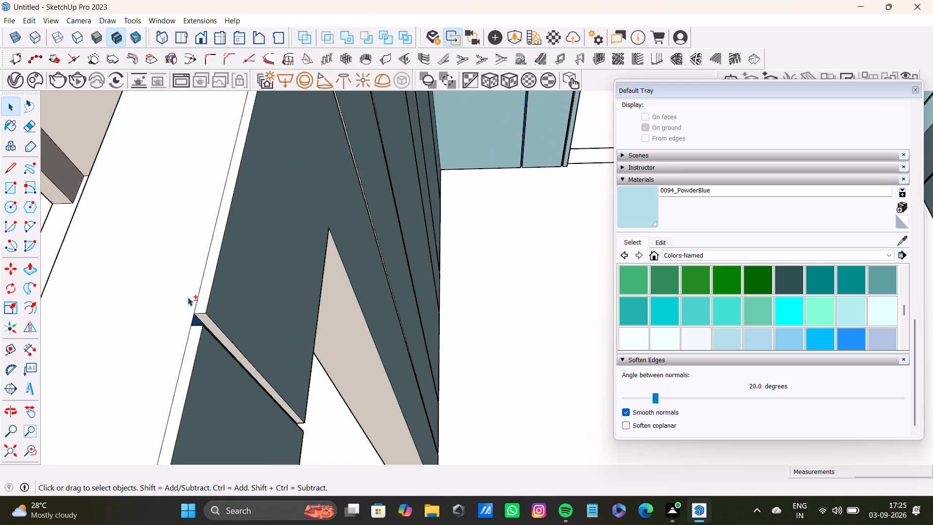
pyautogui.keyDown('shift'); pyautogui.scroll(11, 188, 297); pyautogui.keyUp('shift')
pyautogui.keyDown('shift'); pyautogui.click(223, 326); pyautogui.keyUp('shift')
pyautogui.keyDown('shift'); pyautogui.click(230, 351); pyautogui.keyUp('shift')
# Add the last two panels' top strips and the side face of the groove between them to the selection.
pyautogui.keyDown('shift'); pyautogui.scroll(-20, 230, 351); pyautogui.keyUp('shift')
pyautogui.keyDown('shift'); pyautogui.scroll(-1, 230, 351); pyautogui.keyUp('shift')
pyautogui.keyDown('shift'); pyautogui.moveTo(240, 383); pyautogui.dragTo(259, 235, button='middle'); pyautogui.keyUp('shift')
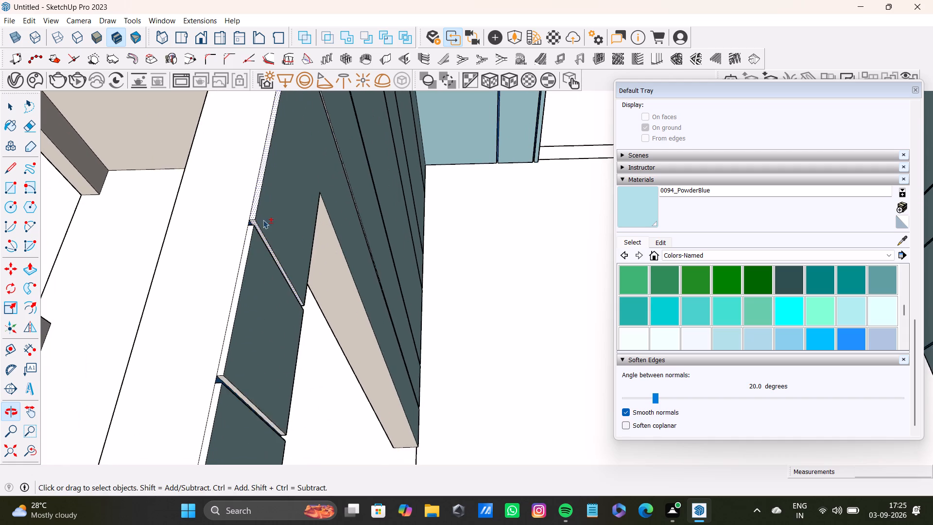
pyautogui.keyDown('shift'); pyautogui.scroll(11, 237, 352); pyautogui.keyUp('shift')
pyautogui.keyDown('shift'); pyautogui.click(230, 359); pyautogui.keyUp('shift')
pyautogui.keyDown('shift'); pyautogui.click(235, 381); pyautogui.keyUp('shift')
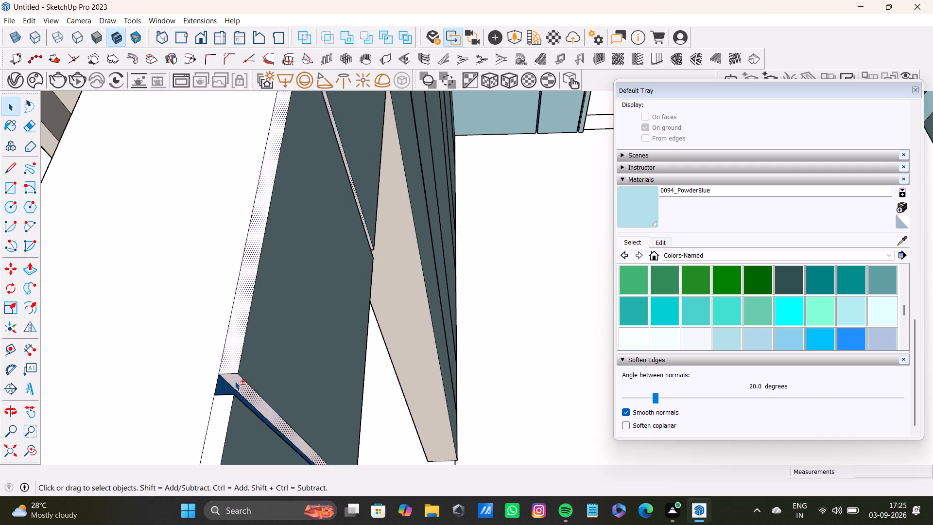
pyautogui.keyDown('shift'); pyautogui.scroll(-17, 235, 381); pyautogui.keyUp('shift')
pyautogui.keyDown('shift'); pyautogui.moveTo(235, 409); pyautogui.dragTo(260, 246, button='middle'); pyautogui.keyUp('shift')
pyautogui.keyDown('shift'); pyautogui.scroll(4, 263, 277); pyautogui.keyUp('shift')
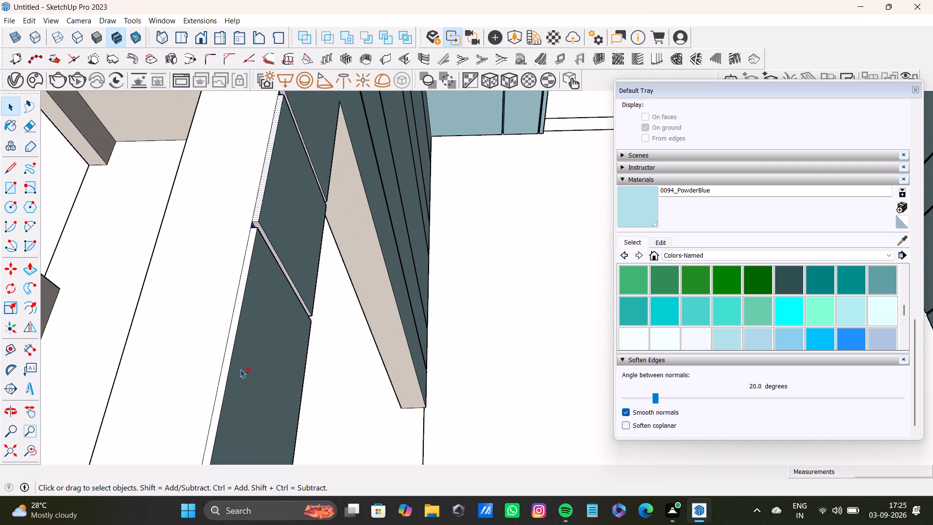
pyautogui.keyDown('shift'); pyautogui.click(224, 385); pyautogui.keyUp('shift')
# Add the opposite side face of the last groove above the wall opening to the selection.
pyautogui.keyDown('shift'); pyautogui.scroll(-5, 225, 385); pyautogui.keyUp('shift')
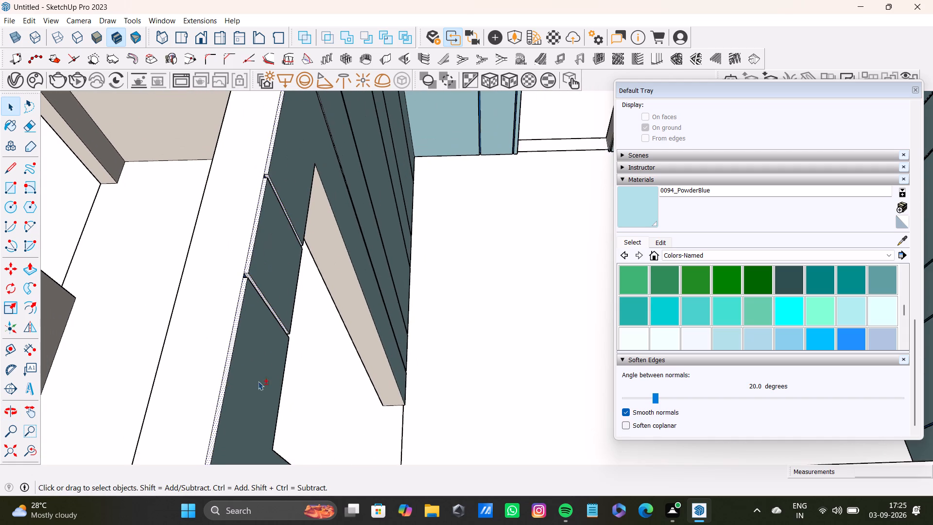
pyautogui.keyDown('shift'); pyautogui.moveTo(343, 390); pyautogui.dragTo(353, 304, button='middle'); pyautogui.keyUp('shift')
pyautogui.keyDown('shift'); pyautogui.moveTo(420, 326); pyautogui.dragTo(365, 524, button='middle'); pyautogui.keyUp('shift')
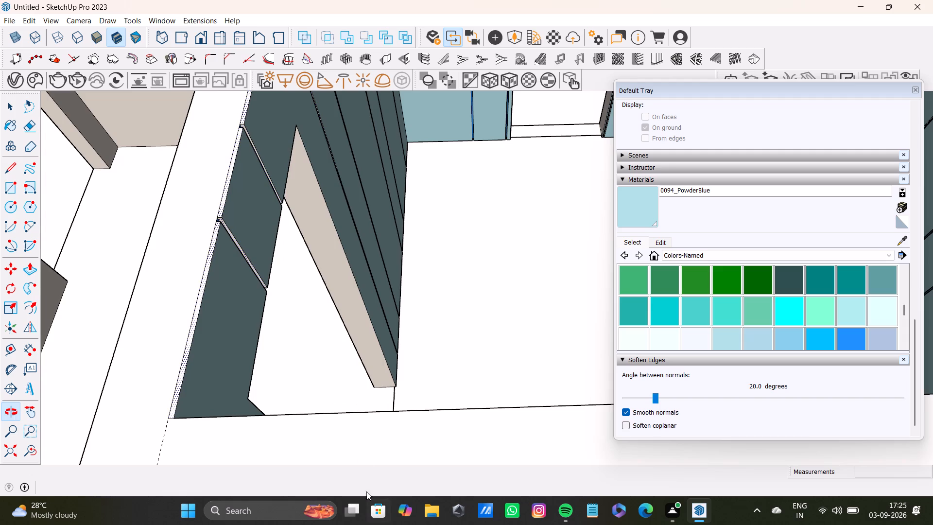
pyautogui.keyDown('shift'); pyautogui.moveTo(323, 282); pyautogui.dragTo(350, 443, button='middle'); pyautogui.keyUp('shift')
pyautogui.keyDown('shift'); pyautogui.moveTo(378, 431); pyautogui.dragTo(126, 409, button='middle'); pyautogui.keyUp('shift')
pyautogui.keyDown('shift'); pyautogui.moveTo(359, 118); pyautogui.dragTo(448, 306, button='middle'); pyautogui.keyUp('shift')
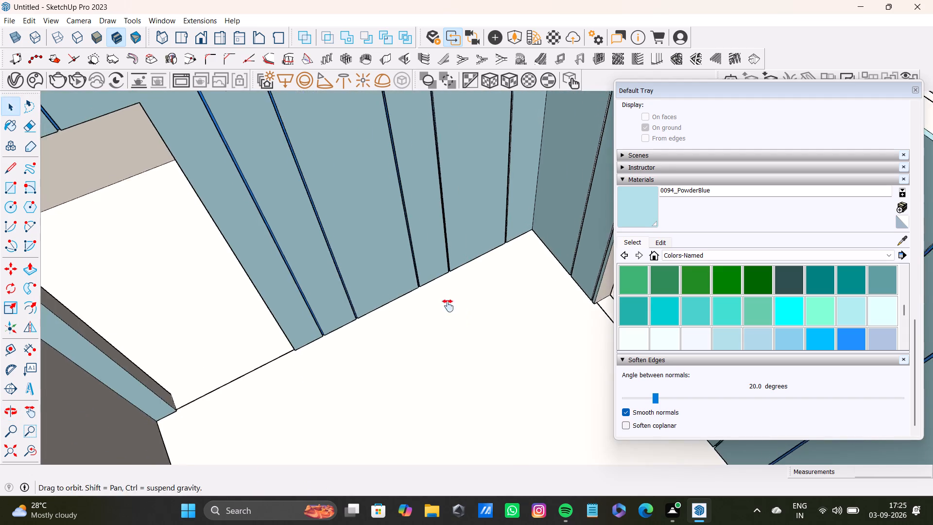
pyautogui.keyDown('shift'); pyautogui.moveTo(448, 306); pyautogui.dragTo(474, 418, button='middle'); pyautogui.keyUp('shift')
pyautogui.moveTo(461, 423); pyautogui.dragTo(259, 434, button='middle')
pyautogui.keyDown('shift'); pyautogui.moveTo(246, 259); pyautogui.dragTo(482, 424, button='middle'); pyautogui.keyUp('shift')
pyautogui.keyDown('shift'); pyautogui.scroll(3, 240, 375); pyautogui.keyUp('shift')
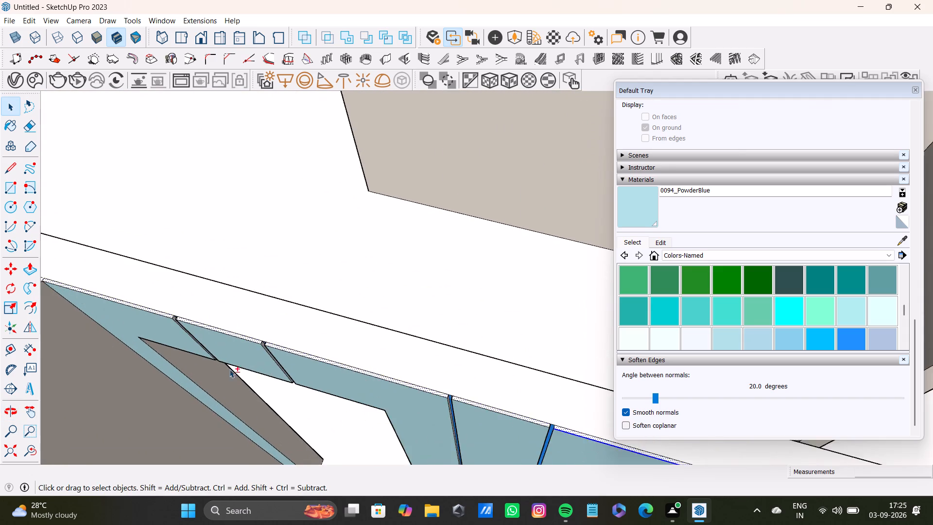
pyautogui.keyDown('shift'); pyautogui.scroll(18, 229, 369); pyautogui.keyUp('shift')
pyautogui.keyDown('shift'); pyautogui.click(149, 280); pyautogui.keyUp('shift')
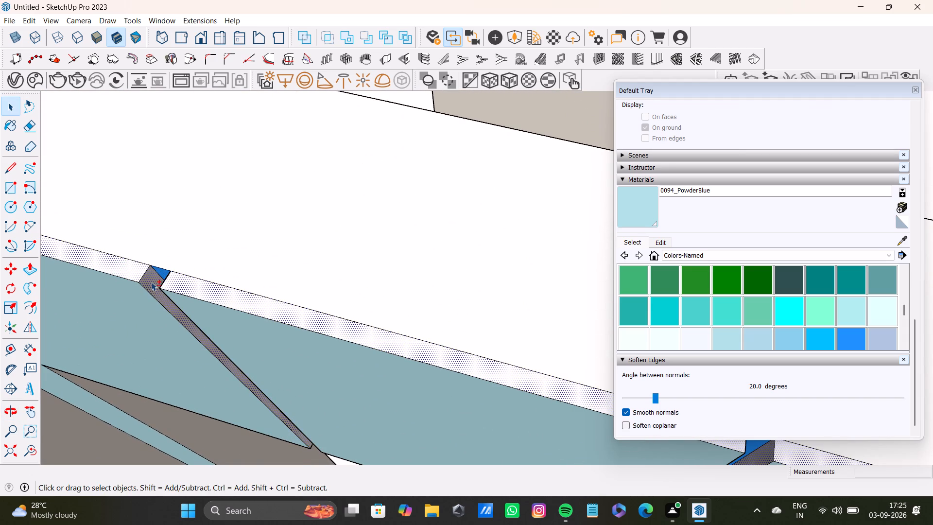
# Add the opposite side faces of the next two grooves along the wall to the selection.
pyautogui.keyDown('shift'); pyautogui.scroll(-8, 167, 300); pyautogui.keyUp('shift')
pyautogui.keyDown('shift'); pyautogui.moveTo(421, 385); pyautogui.dragTo(329, 334, button='middle'); pyautogui.keyUp('shift')
pyautogui.keyDown('shift'); pyautogui.scroll(8, 330, 304); pyautogui.keyUp('shift')
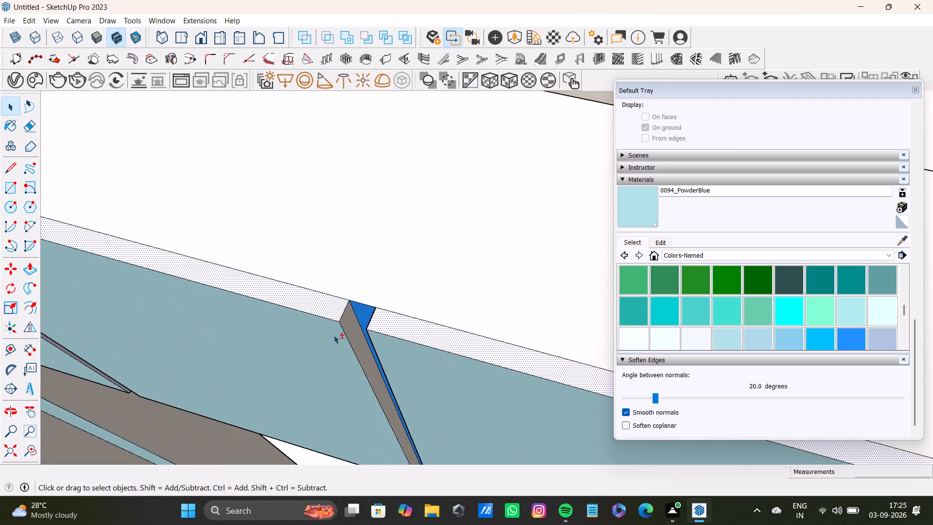
pyautogui.keyDown('shift'); pyautogui.scroll(2, 334, 335); pyautogui.keyUp('shift')
pyautogui.keyDown('shift'); pyautogui.click(351, 327); pyautogui.keyUp('shift')
pyautogui.keyDown('shift'); pyautogui.scroll(-5, 352, 328); pyautogui.keyUp('shift')
pyautogui.keyDown('shift'); pyautogui.scroll(1, 354, 340); pyautogui.keyUp('shift')
pyautogui.keyDown('shift'); pyautogui.scroll(-8, 354, 340); pyautogui.keyUp('shift')
pyautogui.keyDown('shift'); pyautogui.moveTo(489, 425); pyautogui.dragTo(207, 314, button='middle'); pyautogui.keyUp('shift')
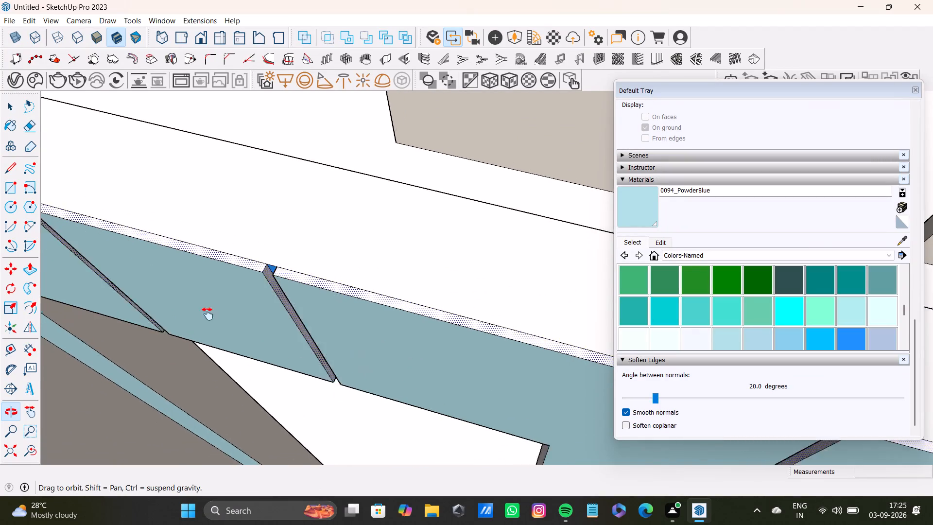
pyautogui.keyDown('shift'); pyautogui.moveTo(207, 314); pyautogui.dragTo(121, 293, button='middle'); pyautogui.keyUp('shift')
pyautogui.keyDown('shift'); pyautogui.scroll(12, 406, 323); pyautogui.keyUp('shift')
pyautogui.keyDown('shift'); pyautogui.click(450, 297); pyautogui.keyUp('shift')
# Add the opposite side faces of the following two grooves, continuing toward the wall's far corner, to the selection.
pyautogui.keyDown('shift'); pyautogui.scroll(-20, 439, 308); pyautogui.keyUp('shift')
pyautogui.keyDown('shift'); pyautogui.scroll(-1, 439, 308); pyautogui.keyUp('shift')
pyautogui.keyDown('shift'); pyautogui.moveTo(528, 361); pyautogui.dragTo(234, 303, button='middle'); pyautogui.keyUp('shift')
pyautogui.keyDown('shift'); pyautogui.scroll(3, 311, 296); pyautogui.keyUp('shift')
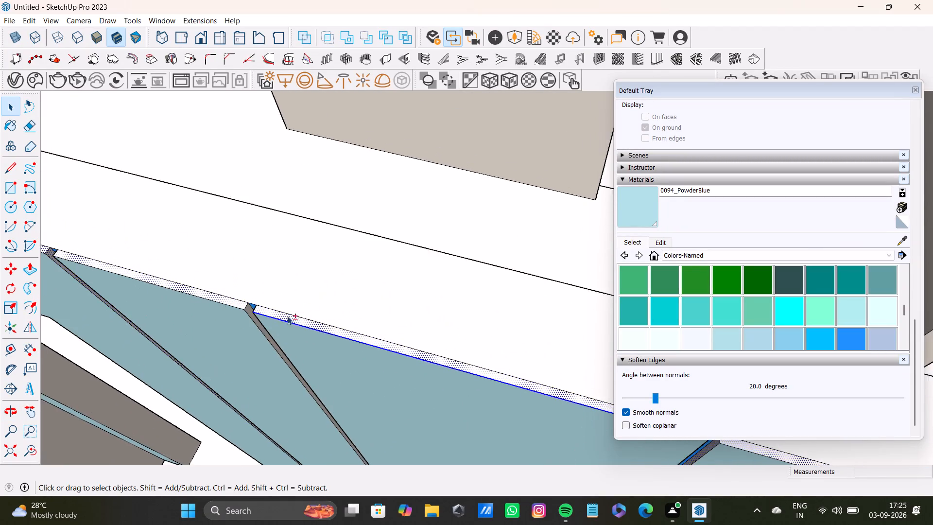
pyautogui.keyDown('shift'); pyautogui.scroll(13, 287, 316); pyautogui.keyUp('shift')
pyautogui.keyDown('shift'); pyautogui.click(248, 294); pyautogui.keyUp('shift')
pyautogui.keyDown('shift'); pyautogui.scroll(-13, 250, 299); pyautogui.keyUp('shift')
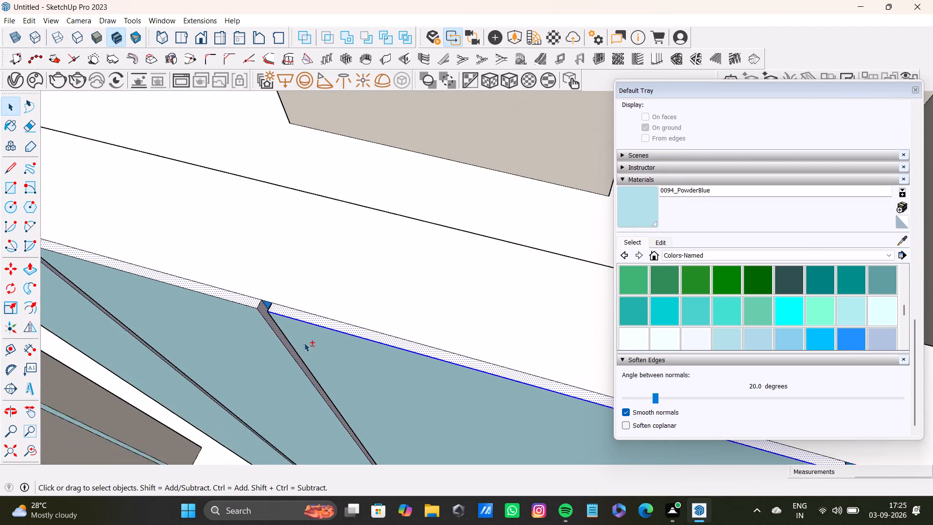
pyautogui.keyDown('shift'); pyautogui.scroll(-7, 304, 343); pyautogui.keyUp('shift')
pyautogui.keyDown('shift'); pyautogui.moveTo(462, 396); pyautogui.dragTo(181, 303, button='middle'); pyautogui.keyUp('shift')
pyautogui.keyDown('shift'); pyautogui.scroll(15, 282, 299); pyautogui.keyUp('shift')
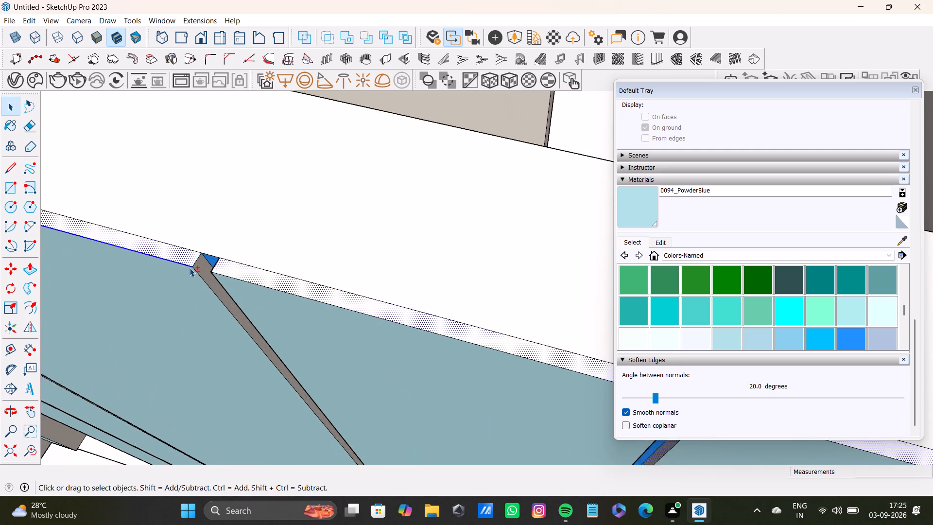
pyautogui.keyDown('shift'); pyautogui.scroll(1, 190, 268); pyautogui.keyUp('shift')
pyautogui.keyDown('shift'); pyautogui.click(206, 270); pyautogui.keyUp('shift')
# Add the opposite side faces of the last two grooves before the wall's far corner to the selection.
pyautogui.keyDown('shift'); pyautogui.scroll(-14, 213, 300); pyautogui.keyUp('shift')
pyautogui.keyDown('shift'); pyautogui.moveTo(325, 332); pyautogui.dragTo(200, 290, button='middle'); pyautogui.keyUp('shift')
pyautogui.keyDown('shift'); pyautogui.scroll(16, 261, 294); pyautogui.keyUp('shift')
pyautogui.keyDown('shift'); pyautogui.click(244, 296); pyautogui.keyUp('shift')
pyautogui.keyDown('shift'); pyautogui.scroll(-5, 245, 296); pyautogui.keyUp('shift')
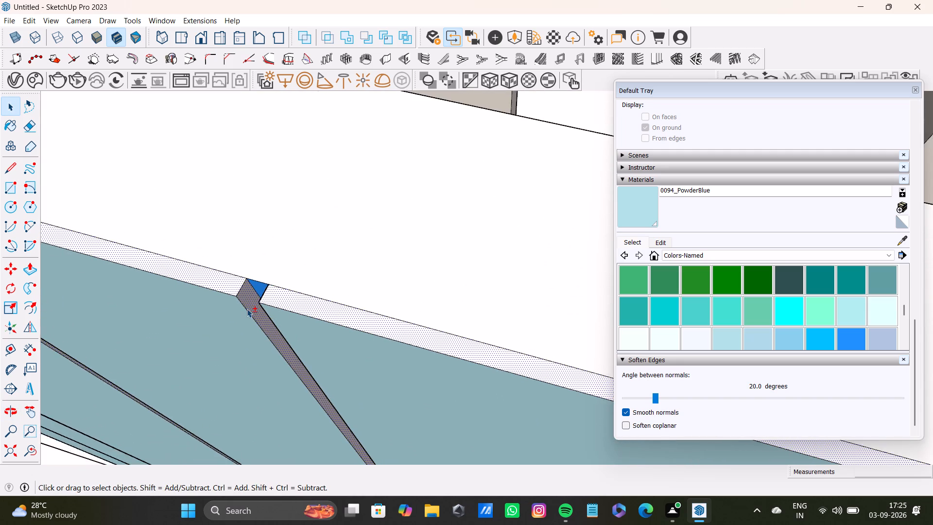
pyautogui.keyDown('shift'); pyautogui.scroll(-12, 247, 309); pyautogui.keyUp('shift')
pyautogui.keyDown('shift'); pyautogui.moveTo(331, 349); pyautogui.dragTo(149, 242, button='middle'); pyautogui.keyUp('shift')
pyautogui.keyDown('shift'); pyautogui.scroll(8, 401, 292); pyautogui.keyUp('shift')
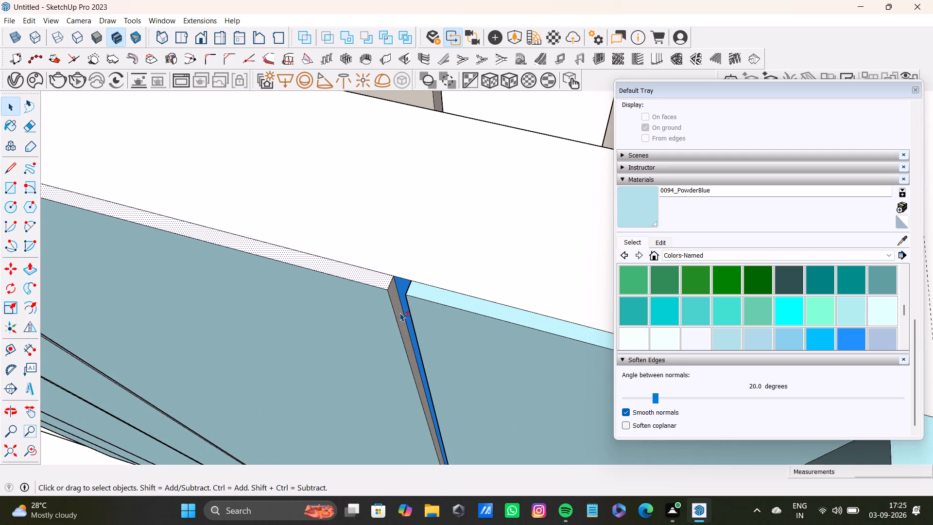
pyautogui.keyDown('shift'); pyautogui.scroll(4, 399, 313); pyautogui.keyUp('shift')
pyautogui.keyDown('shift'); pyautogui.click(396, 297); pyautogui.keyUp('shift')
# Paint the selected groove side faces and top strips with 0094_PowderBlue.
pyautogui.keyDown('shift'); pyautogui.scroll(-12, 396, 297); pyautogui.keyUp('shift')
pyautogui.keyDown('shift'); pyautogui.moveTo(485, 319); pyautogui.dragTo(446, 319, button='middle'); pyautogui.keyUp('shift')
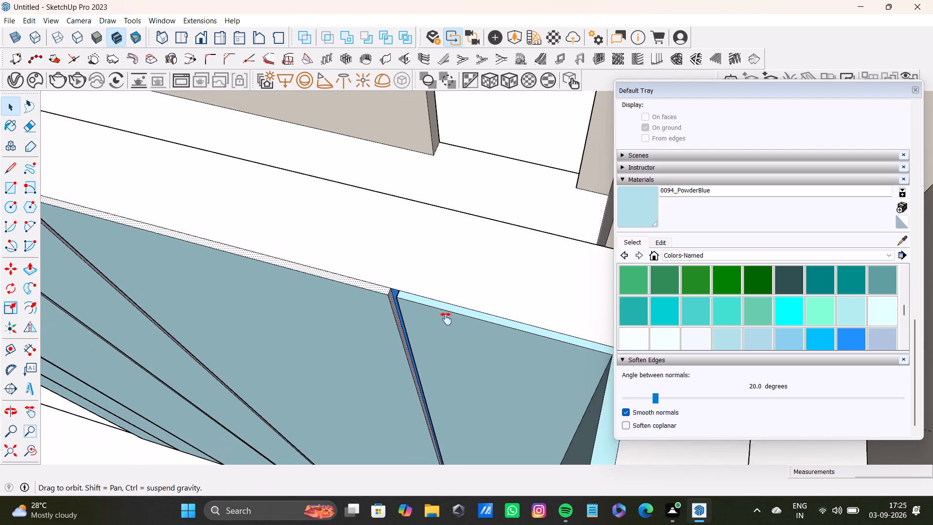
pyautogui.keyDown('shift'); pyautogui.moveTo(446, 319); pyautogui.dragTo(370, 318, button='middle'); pyautogui.keyUp('shift')
pyautogui.keyDown('shift'); pyautogui.click(644, 203); pyautogui.keyUp('shift')
pyautogui.keyDown('shift'); pyautogui.scroll(8, 182, 295); pyautogui.keyUp('shift')
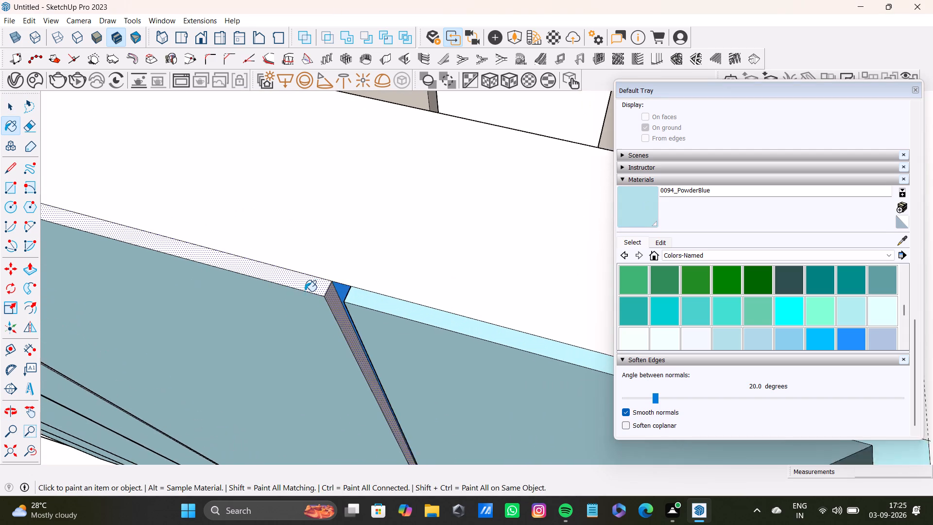
pyautogui.keyDown('shift'); pyautogui.scroll(4, 305, 291); pyautogui.keyUp('shift')
pyautogui.keyDown('shift'); pyautogui.click(318, 290); pyautogui.keyUp('shift')
# Leave painting, clear the wall selection and examine the painted strips and groove sides along the whole wall.
pyautogui.keyDown('shift'); pyautogui.scroll(-14, 258, 334); pyautogui.keyUp('shift')
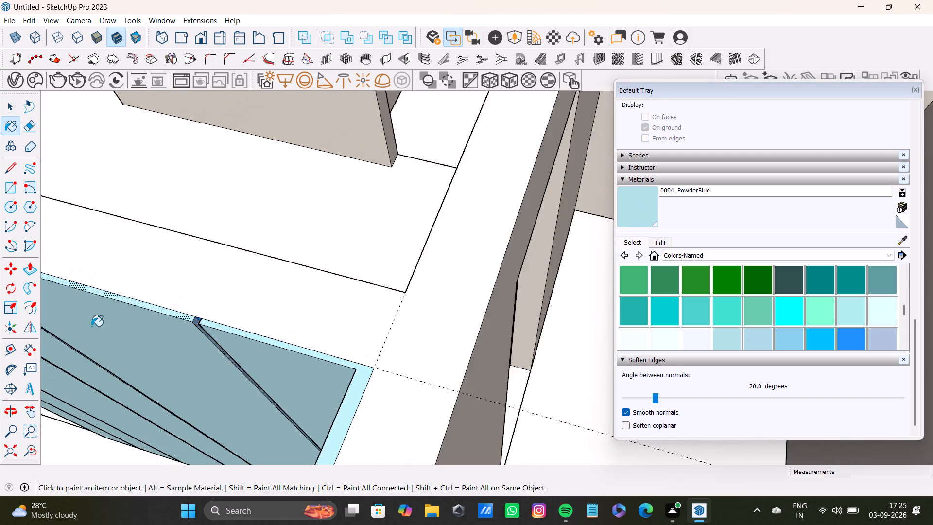
pyautogui.keyDown('shift'); pyautogui.moveTo(91, 326); pyautogui.dragTo(480, 374, button='middle'); pyautogui.keyUp('shift')
pyautogui.keyDown('shift'); pyautogui.moveTo(126, 243); pyautogui.dragTo(506, 350, button='middle'); pyautogui.keyUp('shift')
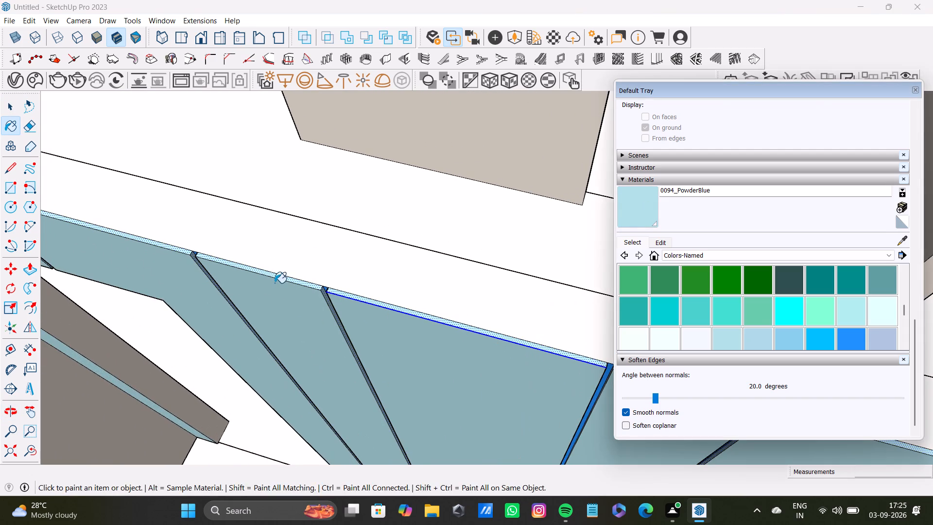
pyautogui.keyDown('shift'); pyautogui.moveTo(272, 283); pyautogui.dragTo(555, 331, button='middle'); pyautogui.keyUp('shift')
pyautogui.keyDown('shift'); pyautogui.moveTo(199, 256); pyautogui.dragTo(484, 342, button='middle'); pyautogui.keyUp('shift')
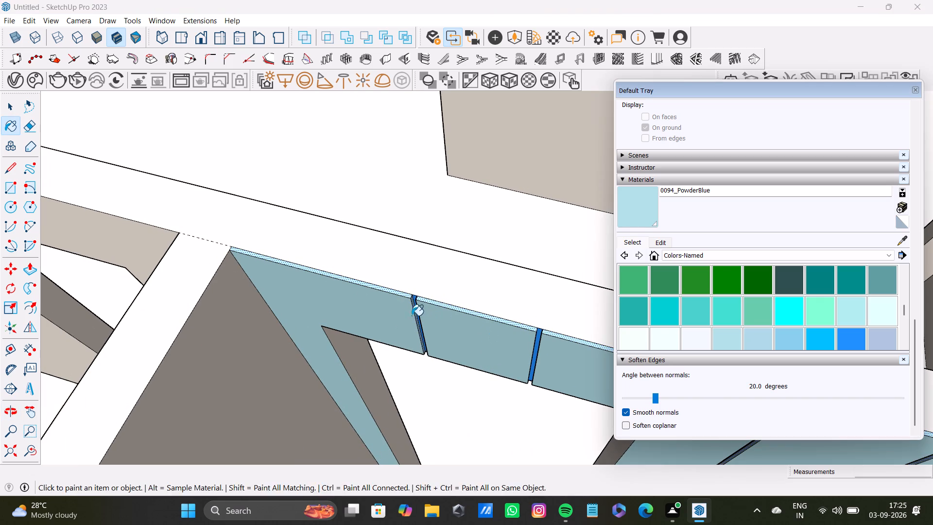
pyautogui.press('space')
pyautogui.click(259, 149)
pyautogui.scroll(-15, 293, 258)
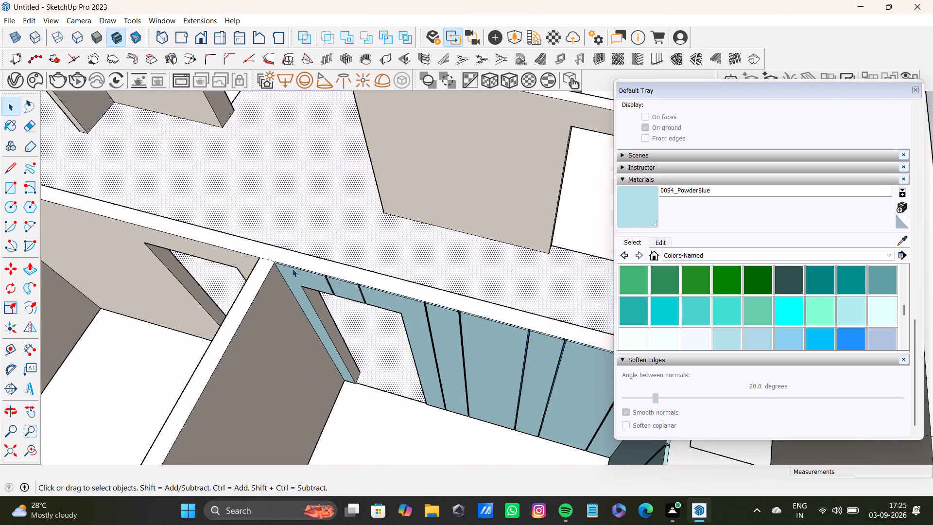
pyautogui.scroll(-5, 292, 268)
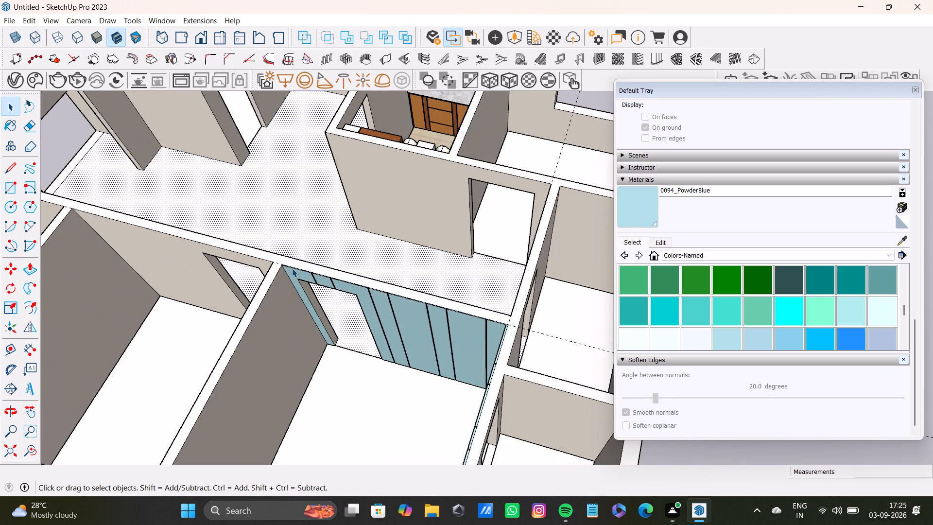
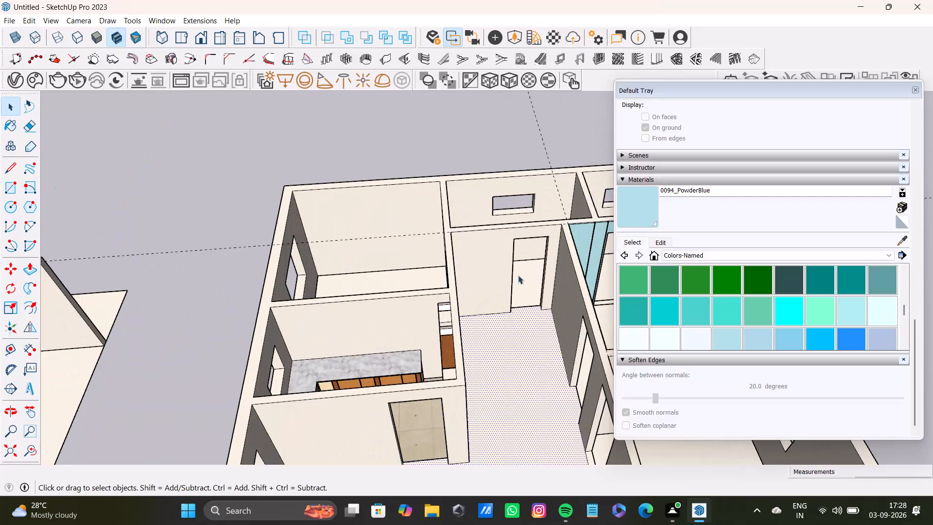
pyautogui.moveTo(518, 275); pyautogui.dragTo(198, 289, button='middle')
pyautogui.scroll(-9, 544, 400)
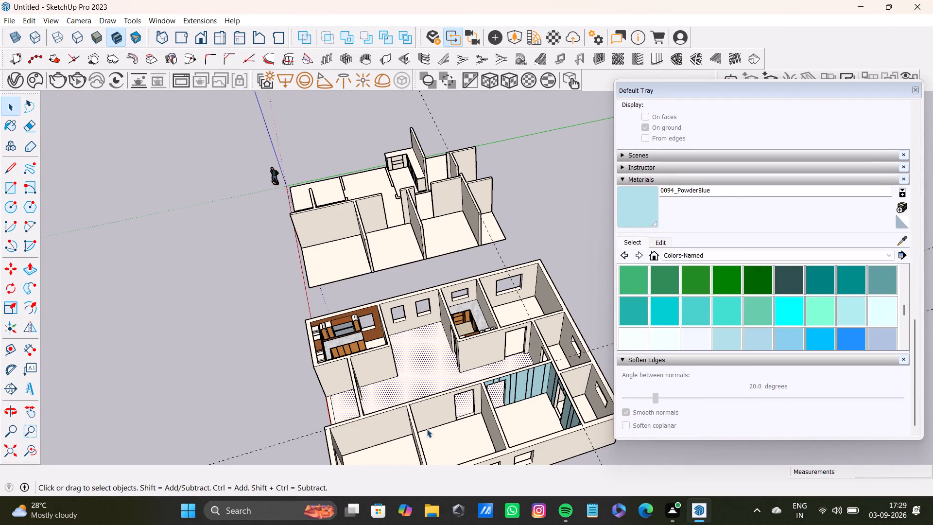
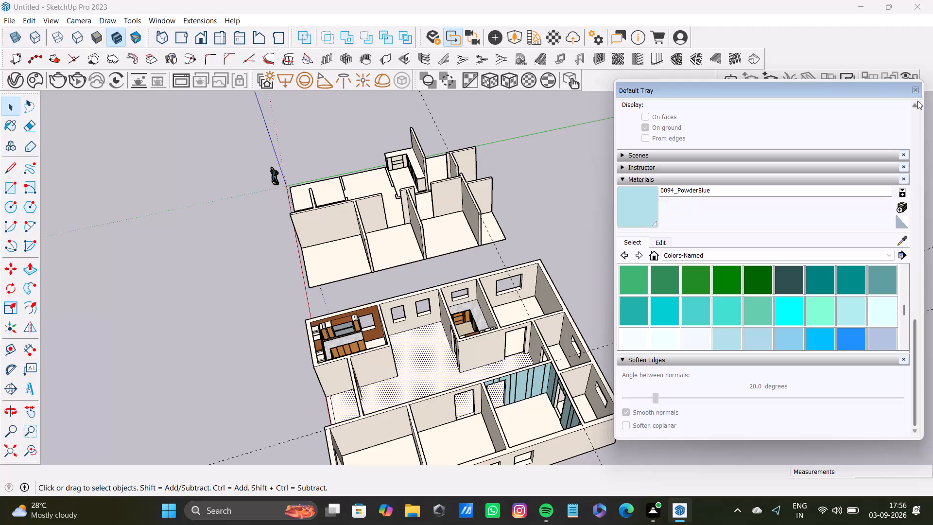
# Close the Default Tray so the whole house model is unobstructed.
pyautogui.click(917, 91)
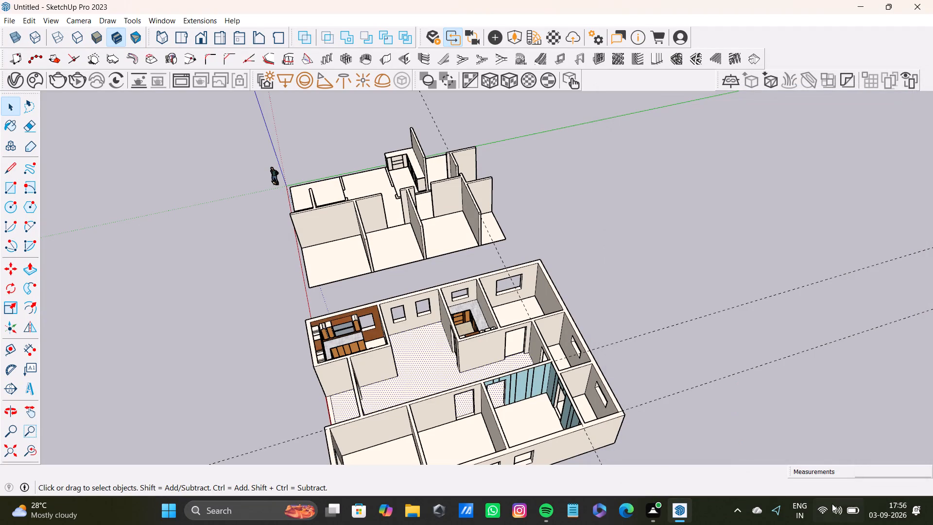
# Set the computer's display brightness to 33, then return to the house model with nothing selected.
pyautogui.click(834, 508)
pyautogui.click(792, 407)
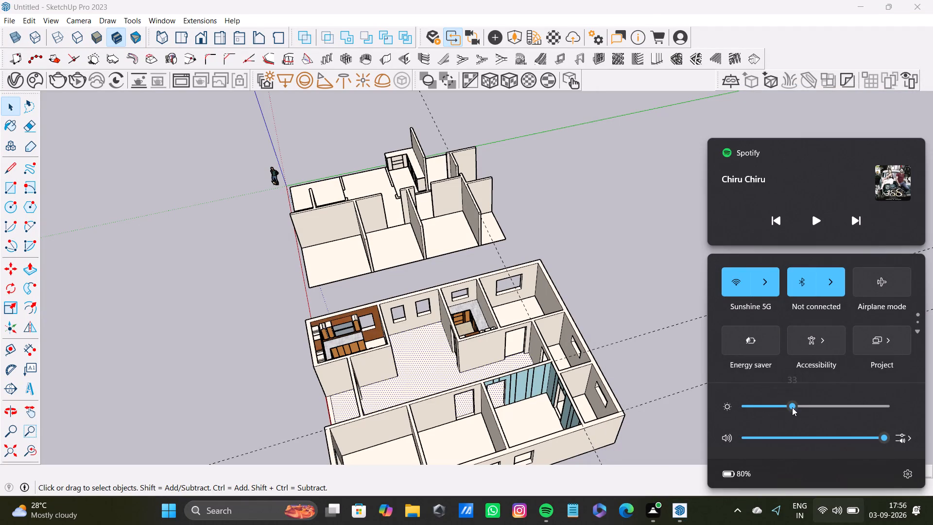
pyautogui.click(633, 307)
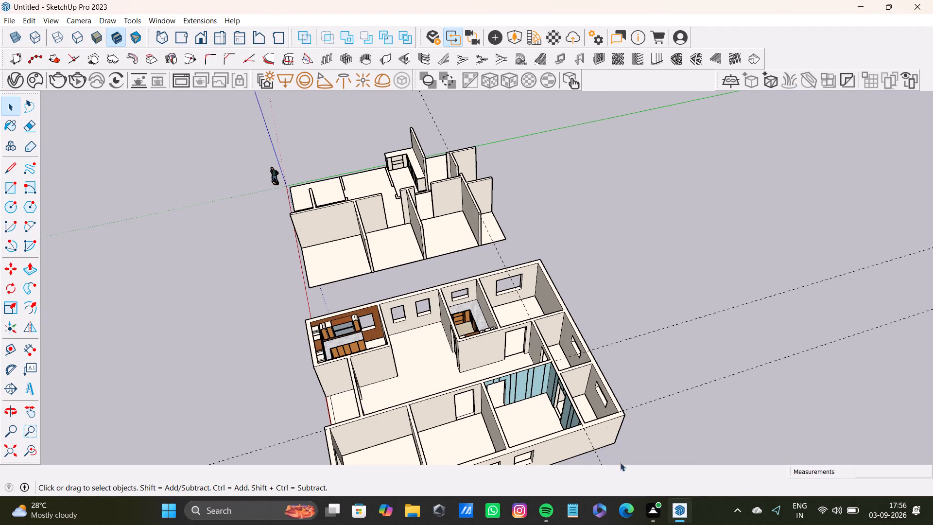
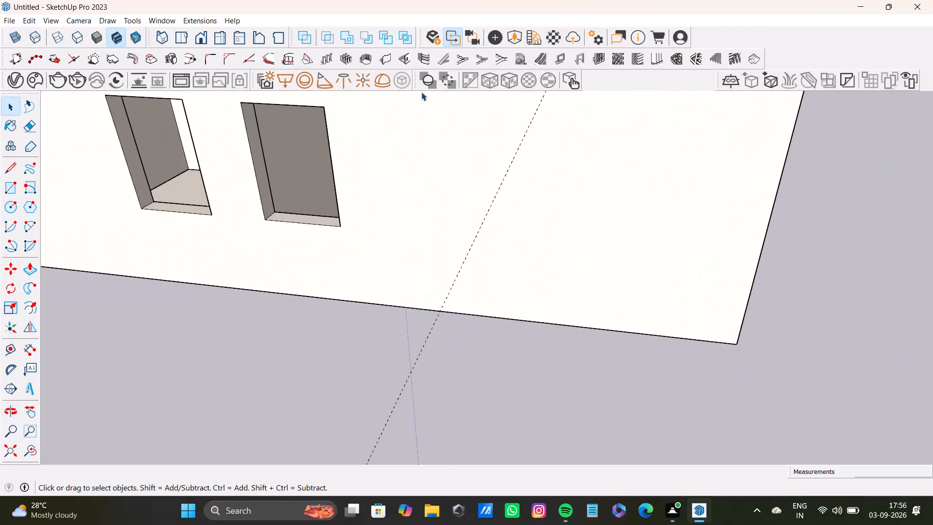
# Place a vertical guide 1" from the far corner edge of the doorway wall in the room beside the blue grooved room.
pyautogui.moveTo(428, 84); pyautogui.dragTo(515, 235, button='middle')
pyautogui.scroll(-3, 334, 176)
pyautogui.moveTo(362, 173); pyautogui.dragTo(459, 323, button='middle')
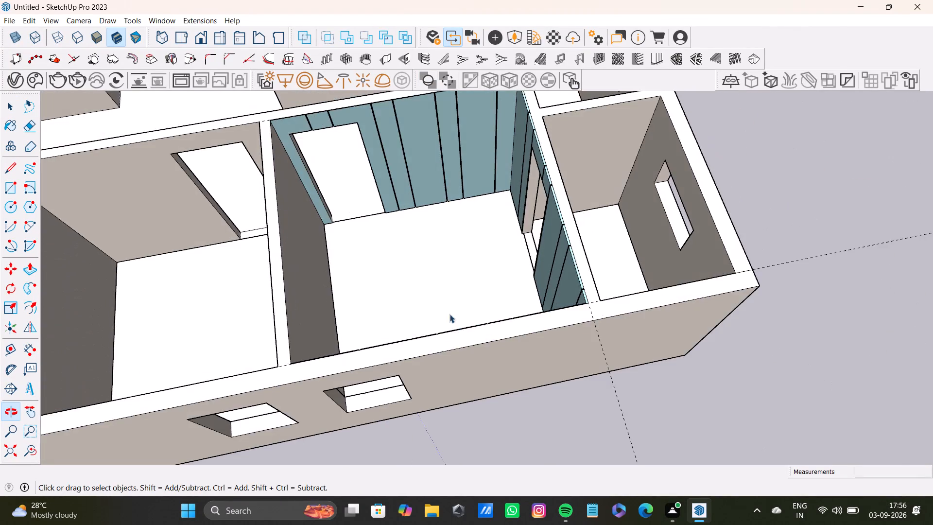
pyautogui.scroll(-6, 423, 270)
pyautogui.moveTo(423, 270); pyautogui.dragTo(525, 372, button='middle')
pyautogui.moveTo(490, 372); pyautogui.dragTo(322, 374, button='middle')
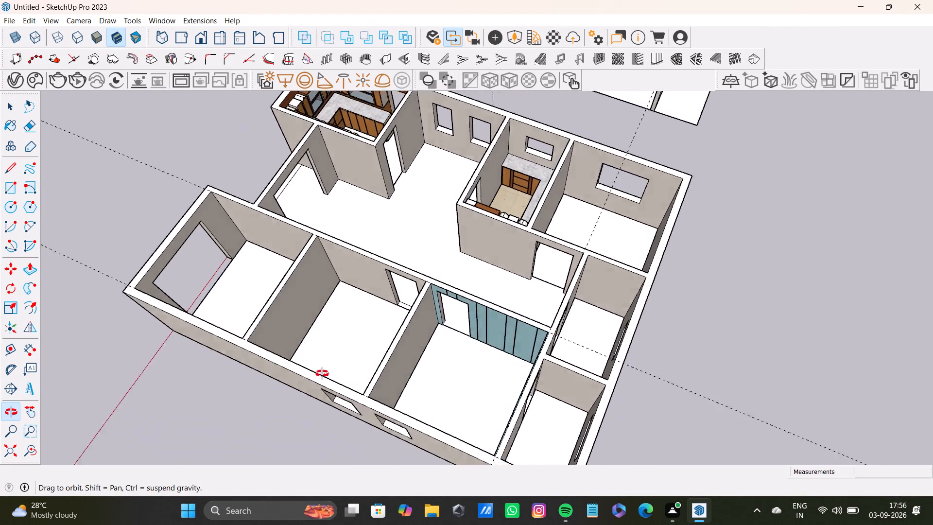
pyautogui.moveTo(322, 374); pyautogui.dragTo(318, 374, button='middle')
pyautogui.scroll(5, 353, 300)
pyautogui.keyDown('shift'); pyautogui.moveTo(359, 285); pyautogui.dragTo(484, 353, button='middle'); pyautogui.keyUp('shift')
pyautogui.click(509, 291)
pyautogui.scroll(3, 508, 307)
pyautogui.moveTo(508, 302); pyautogui.dragTo(520, 273, button='middle')
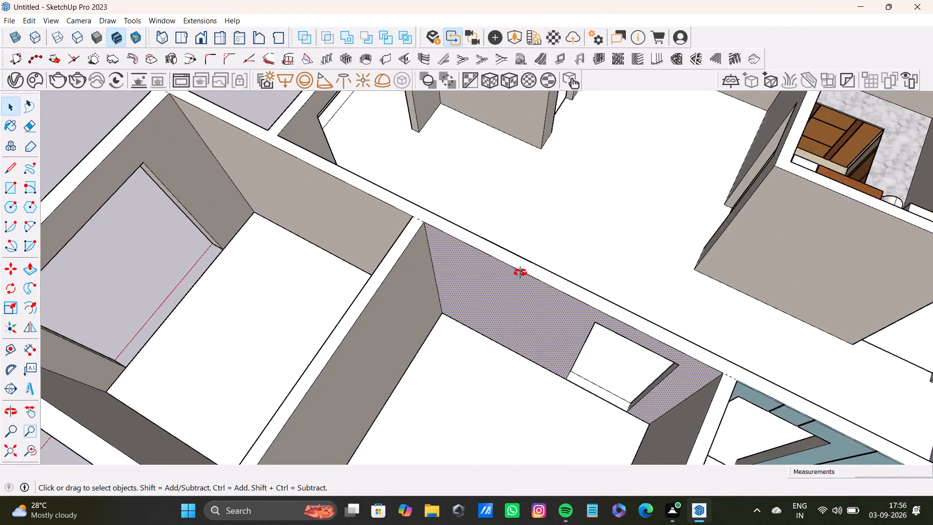
pyautogui.moveTo(520, 273); pyautogui.dragTo(470, 335, button='middle')
pyautogui.moveTo(470, 345); pyautogui.dragTo(400, 332, button='middle')
pyautogui.moveTo(404, 364); pyautogui.dragTo(412, 350, button='middle')
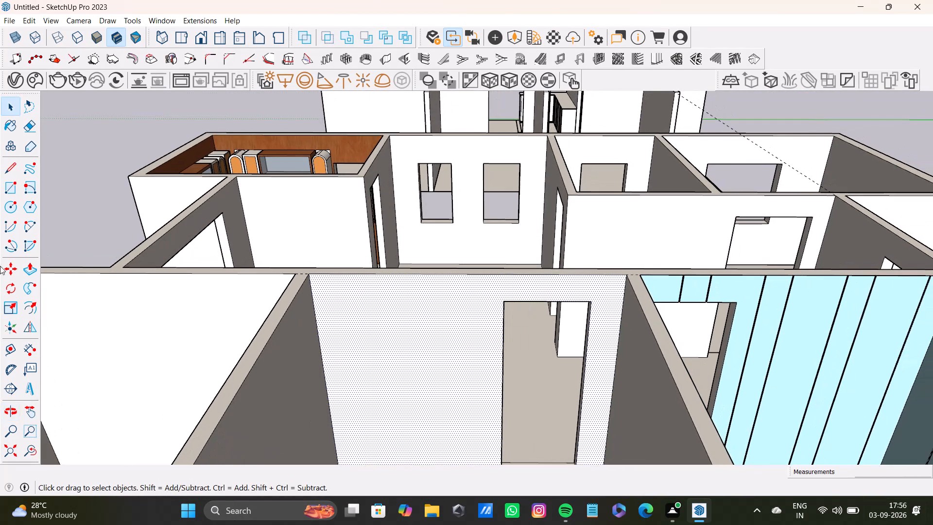
pyautogui.click(11, 344)
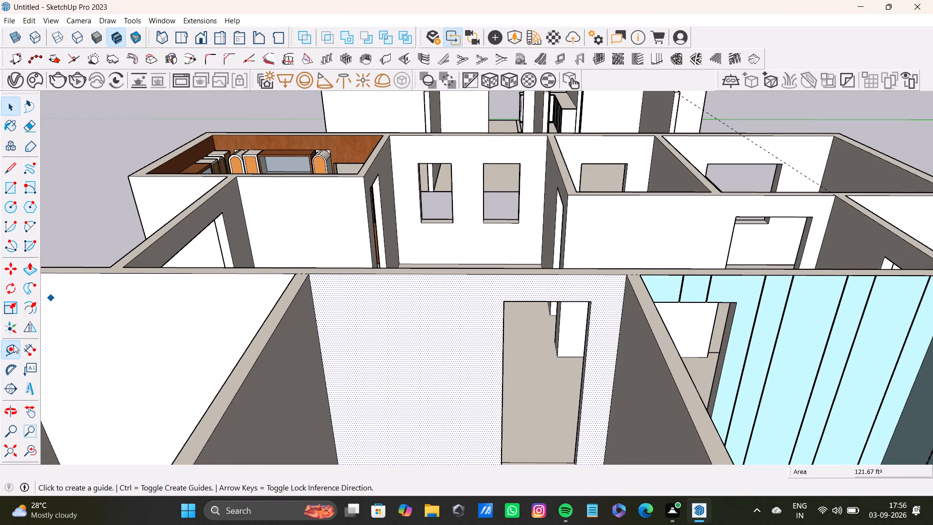
pyautogui.scroll(7, 305, 345)
pyautogui.moveTo(331, 374); pyautogui.dragTo(336, 374)
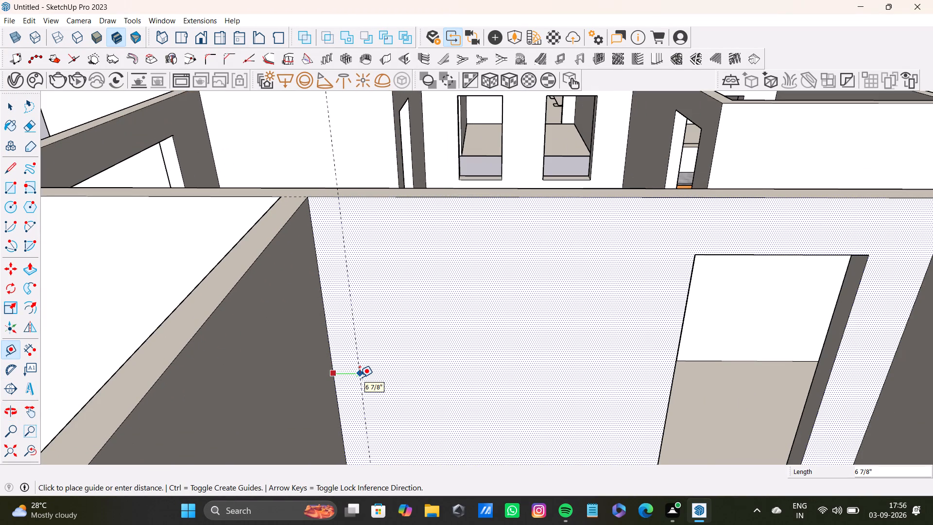
pyautogui.press('1')
pyautogui.hotkey('shift', '"')
pyautogui.press('Return')
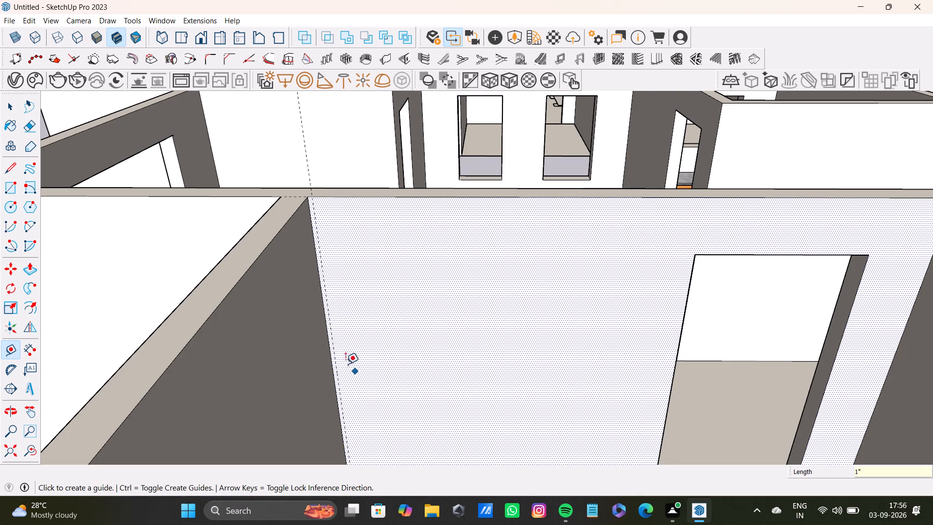
# Add a vertical guide 1' from the 1" guide toward the doorway, plus a second guide 0.5" beyond it.
pyautogui.scroll(8, 331, 367)
pyautogui.click(344, 382)
pyautogui.scroll(-9, 420, 397)
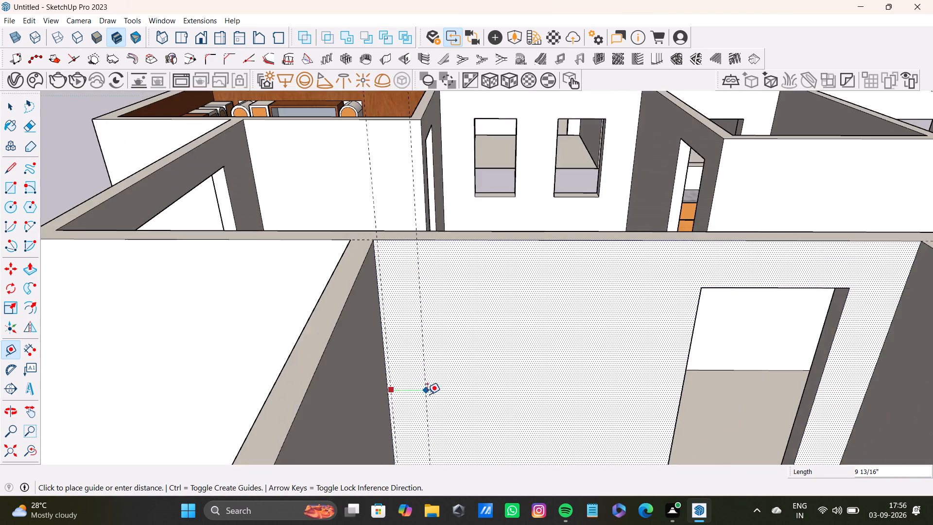
pyautogui.scroll(-5, 427, 394)
pyautogui.write("1'")
pyautogui.press('Return')
pyautogui.scroll(9, 435, 397)
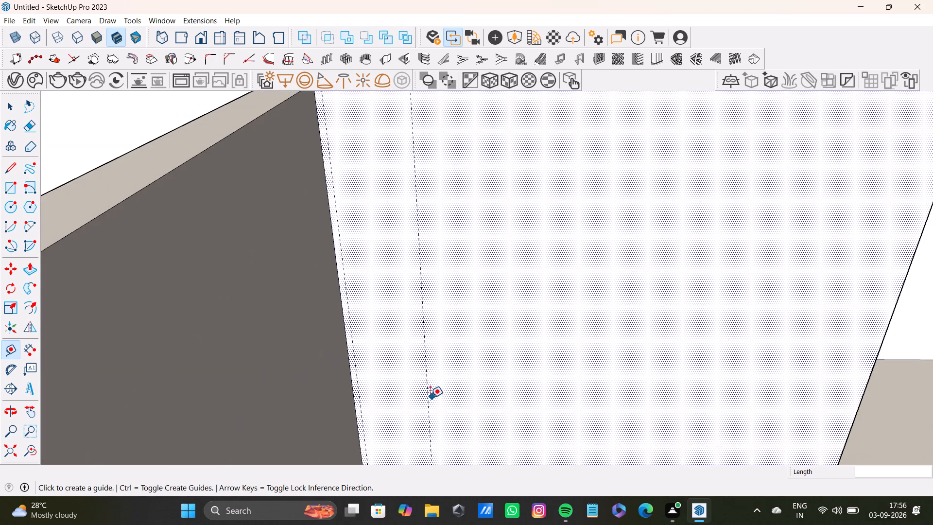
pyautogui.click(427, 400)
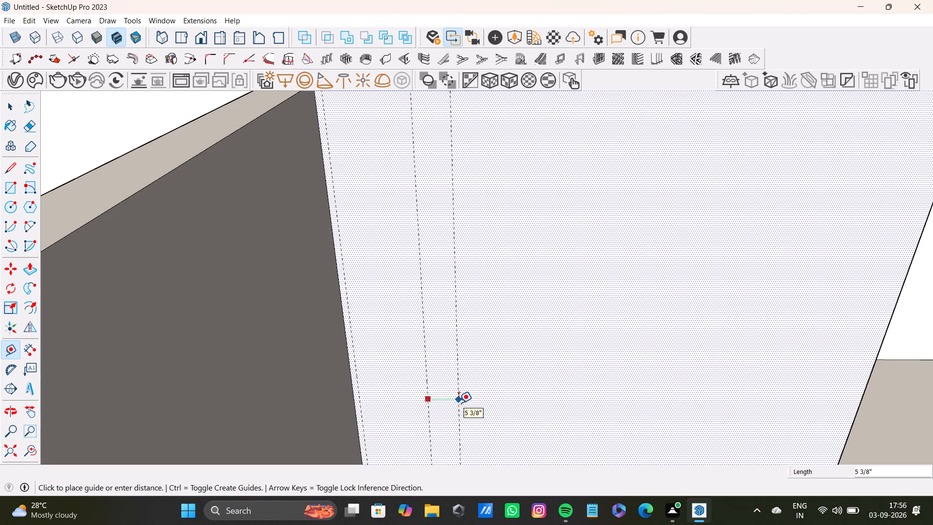
pyautogui.write('0.5')
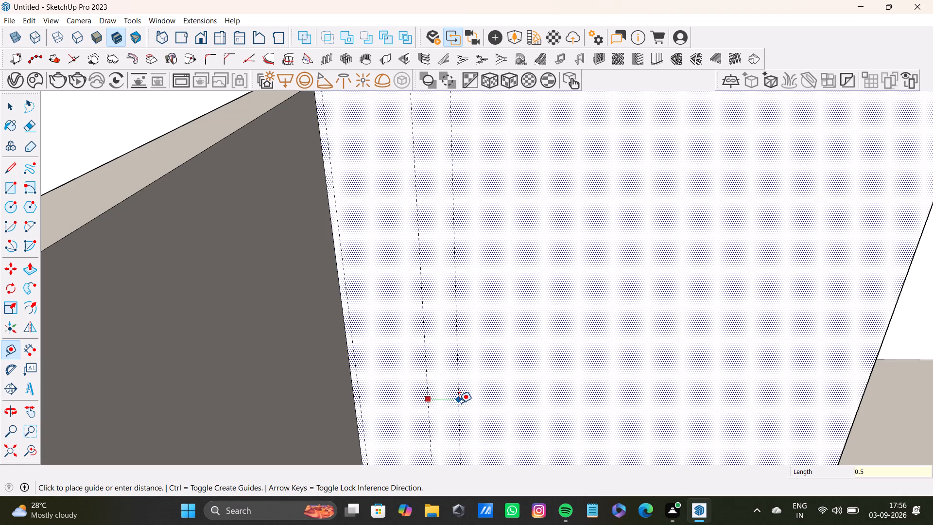
pyautogui.hotkey('shift', '"')
pyautogui.press('Return')
# Add the second groove's guide pair, placed 2' from the last guide and spaced 0.5" apart.
pyautogui.scroll(8, 427, 369)
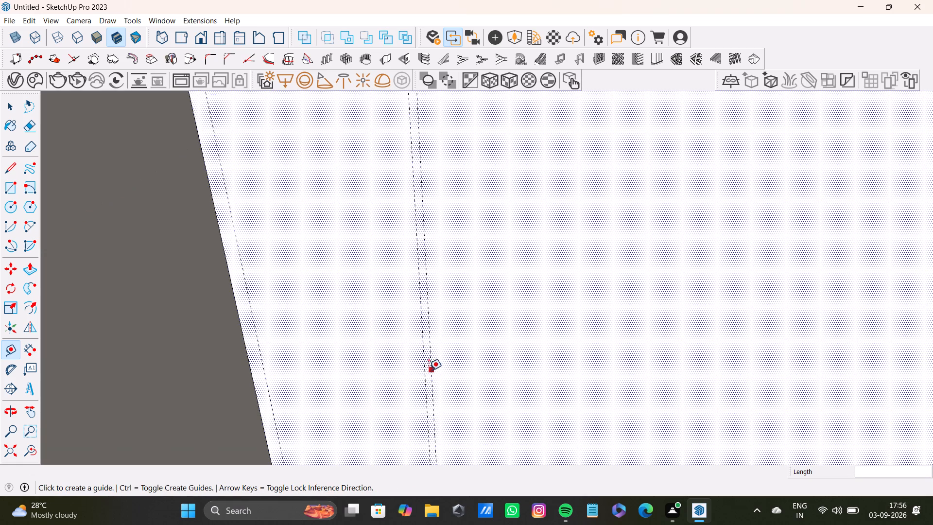
pyautogui.click(433, 376)
pyautogui.scroll(-12, 558, 389)
pyautogui.keyDown('shift'); pyautogui.moveTo(586, 393); pyautogui.dragTo(450, 396, button='middle'); pyautogui.keyUp('shift')
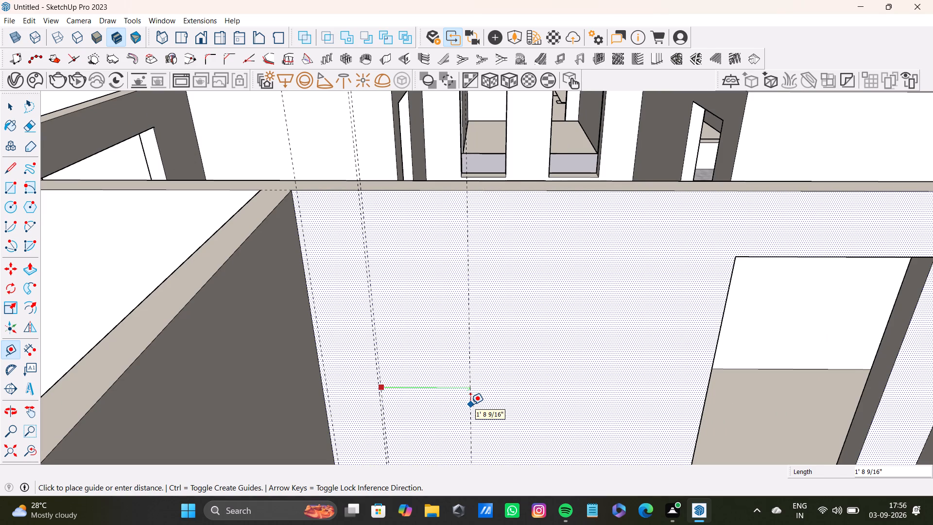
pyautogui.write("2'")
pyautogui.press('Return')
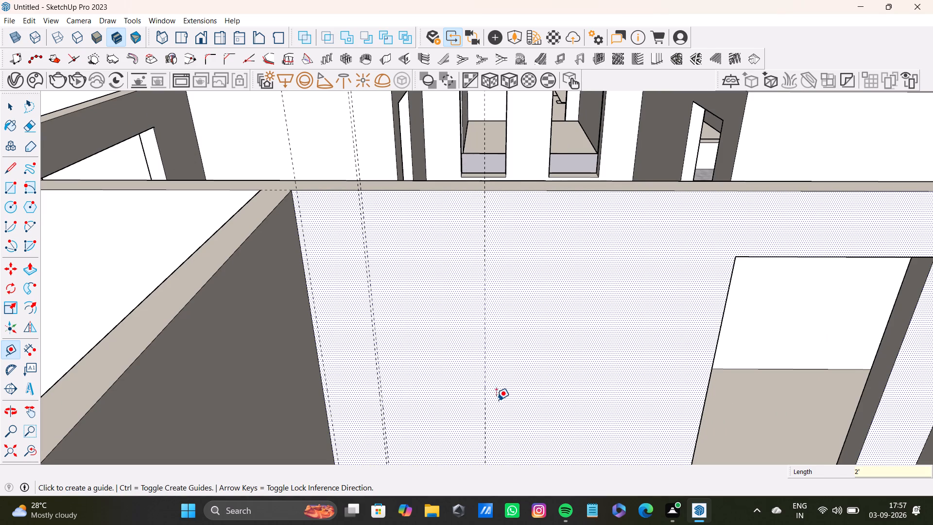
pyautogui.click(485, 402)
pyautogui.write('0.5"')
pyautogui.press('Return')
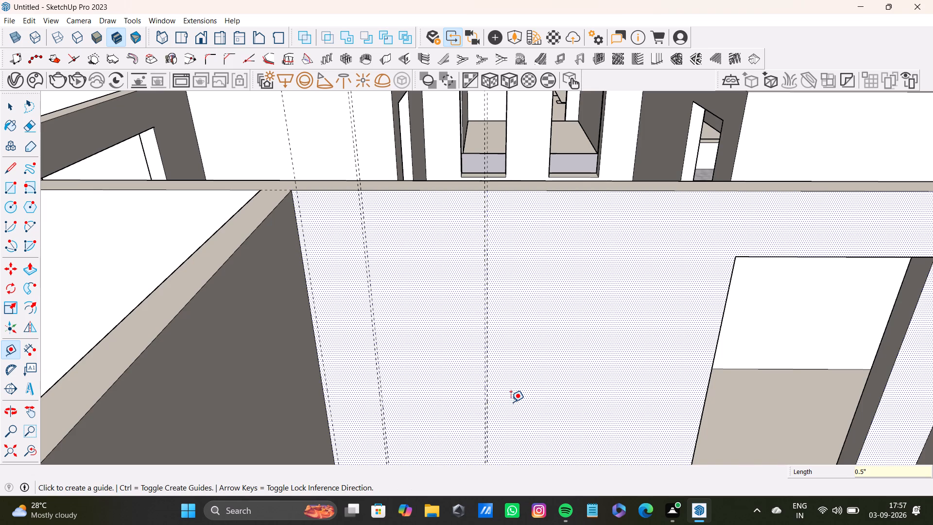
# Add the third groove's guide pair, placed 1' beyond the second pair and spaced 0.5" apart.
pyautogui.scroll(7, 491, 400)
pyautogui.click(485, 386)
pyautogui.scroll(-8, 613, 414)
pyautogui.keyDown('shift'); pyautogui.moveTo(617, 414); pyautogui.dragTo(416, 414, button='middle'); pyautogui.keyUp('shift')
pyautogui.press('1')
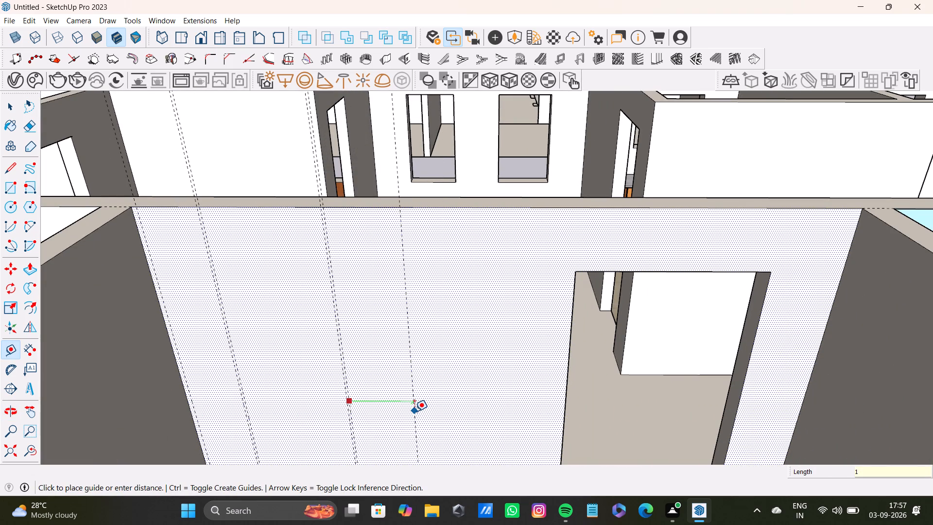
pyautogui.press("'")
pyautogui.press('Return')
pyautogui.click(400, 399)
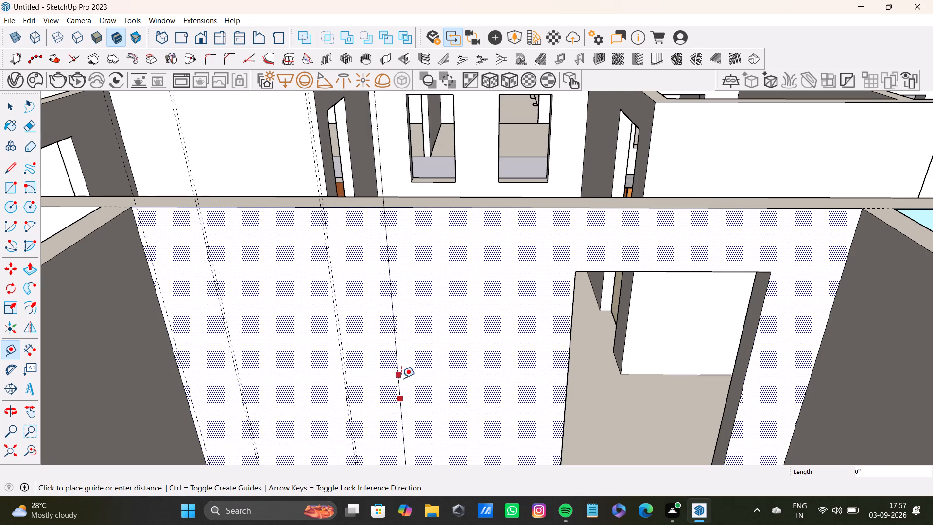
pyautogui.write('0.5')
pyautogui.hotkey('shift', '"')
pyautogui.press('Return')
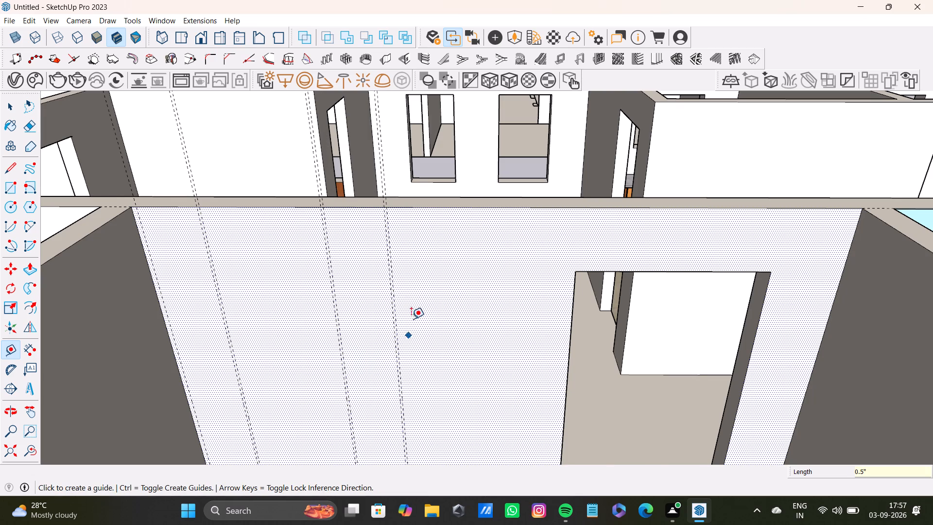
# Add the fourth groove's guide pair, placed 2' beyond the third pair and spaced 0.5" apart.
pyautogui.scroll(7, 411, 319)
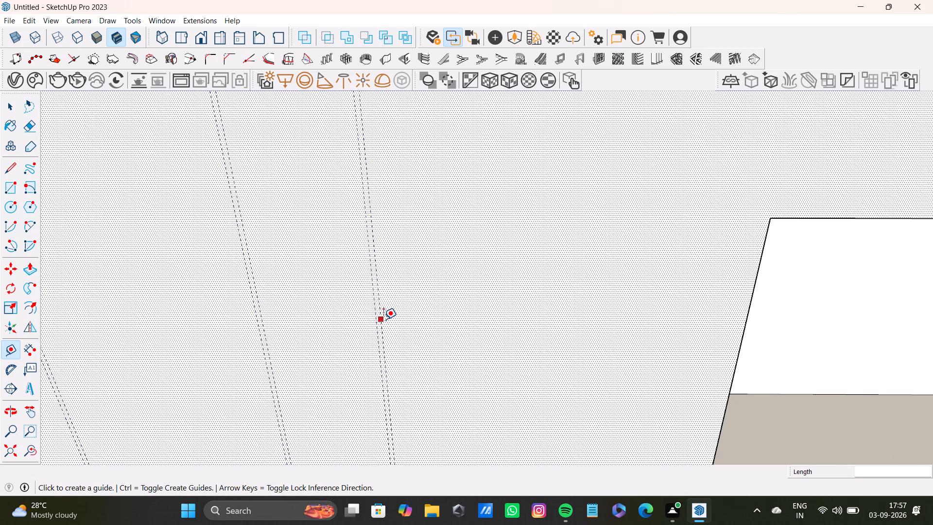
pyautogui.click(383, 319)
pyautogui.scroll(-6, 531, 352)
pyautogui.keyDown('shift'); pyautogui.moveTo(533, 352); pyautogui.dragTo(534, 327, button='middle'); pyautogui.keyUp('shift')
pyautogui.moveTo(534, 327); pyautogui.dragTo(518, 322, button='middle')
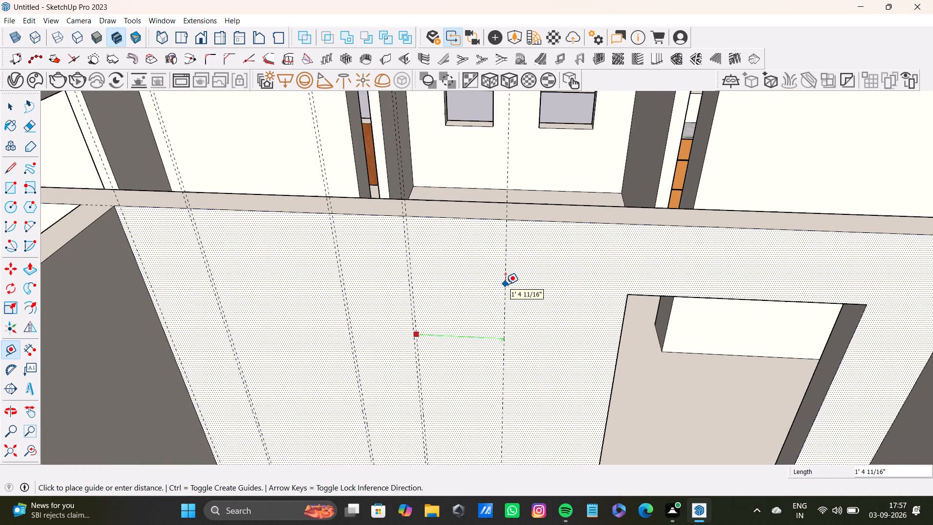
pyautogui.write("2'")
pyautogui.press('Return')
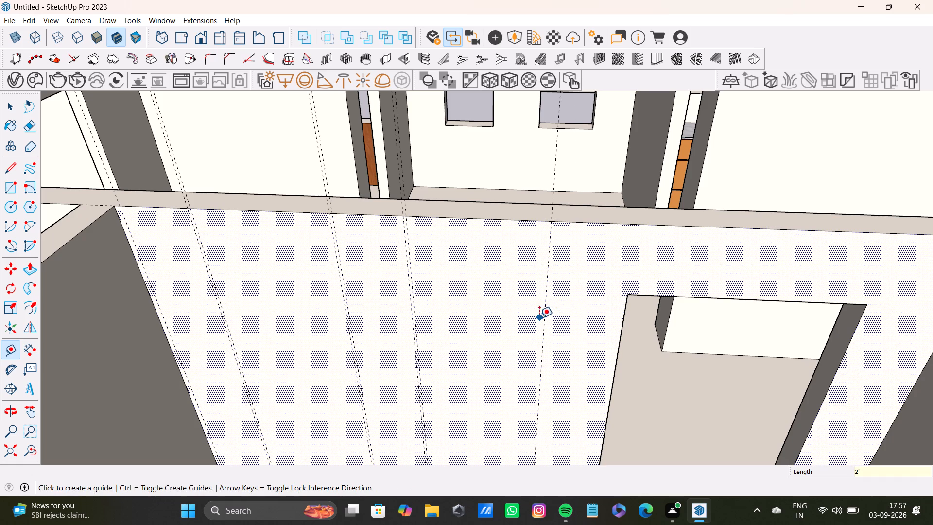
pyautogui.click(539, 318)
pyautogui.press('space')
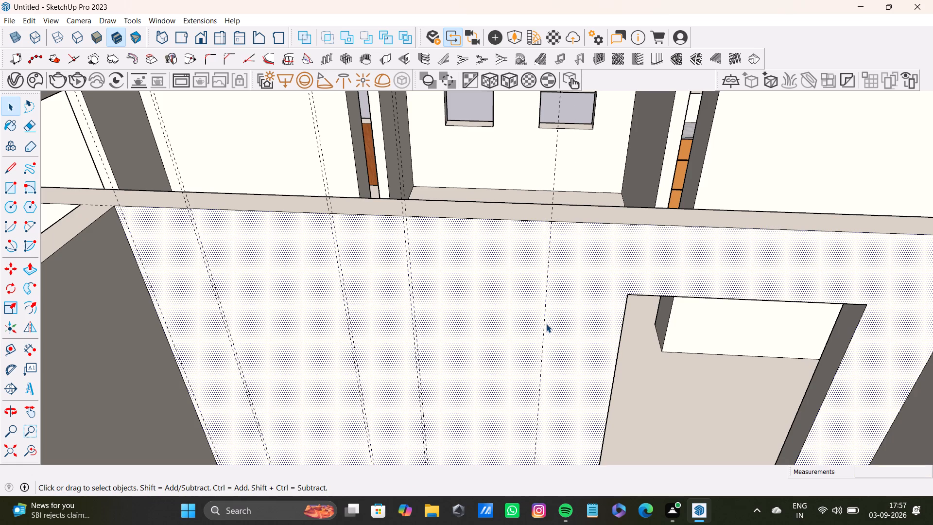
pyautogui.press('t')
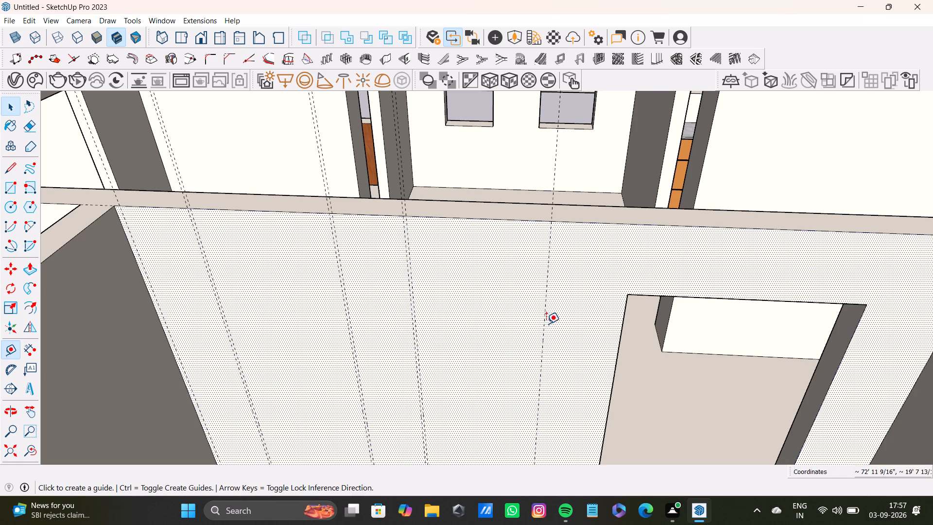
pyautogui.click(545, 338)
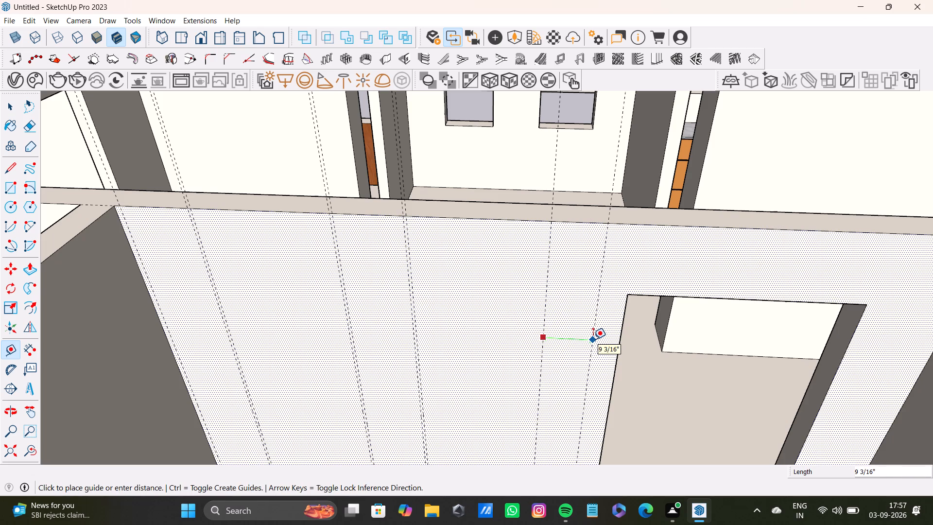
pyautogui.write('0.5')
pyautogui.hotkey('shift', '"')
pyautogui.press('Return')
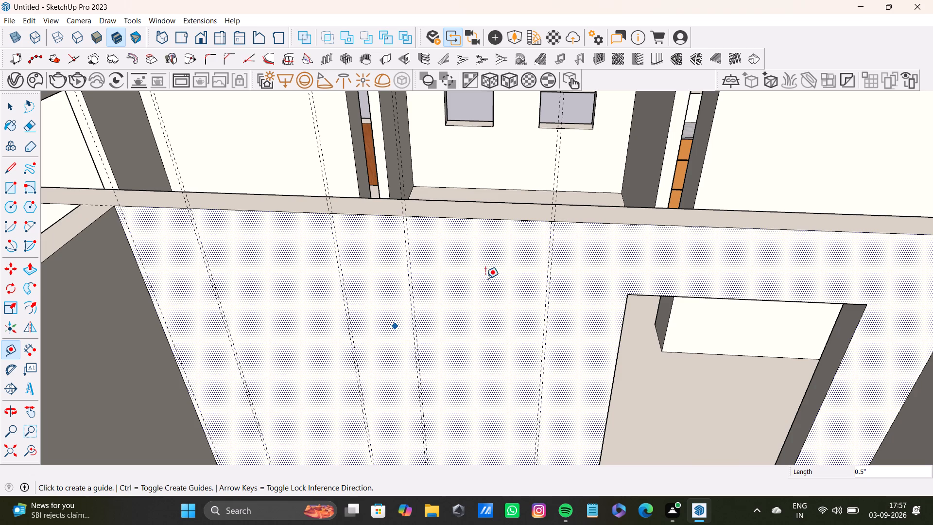
# Add the fifth groove's guide pair beside the doorway, placed 1' beyond the fourth pair and spaced 0.5" apart.
pyautogui.scroll(-7, 349, 305)
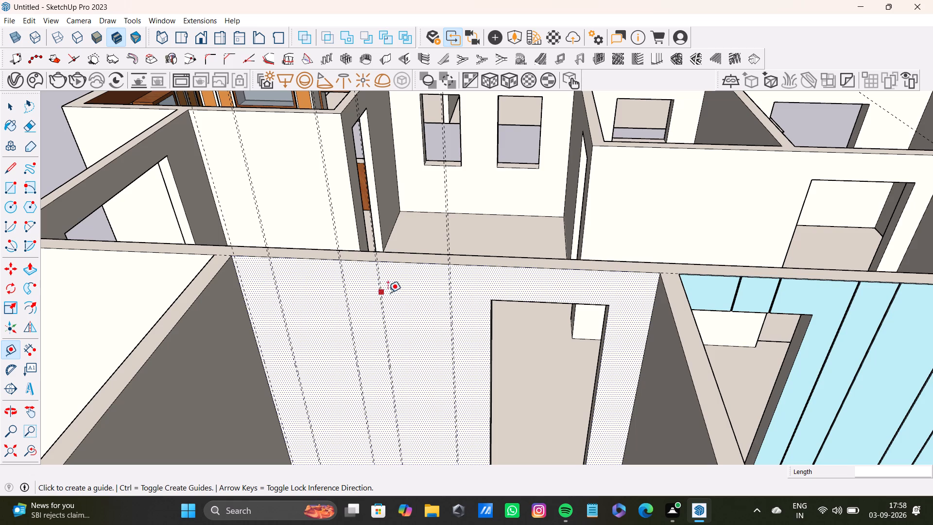
pyautogui.scroll(10, 463, 288)
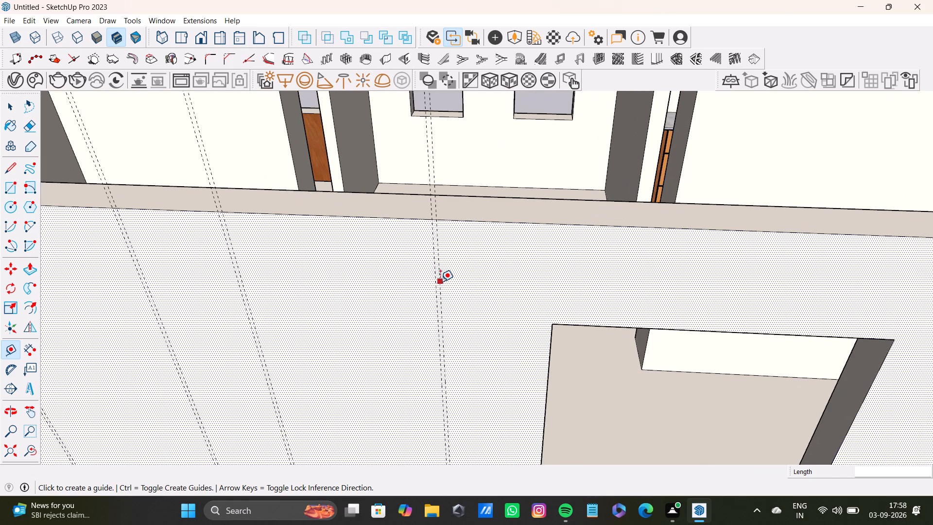
pyautogui.click(440, 281)
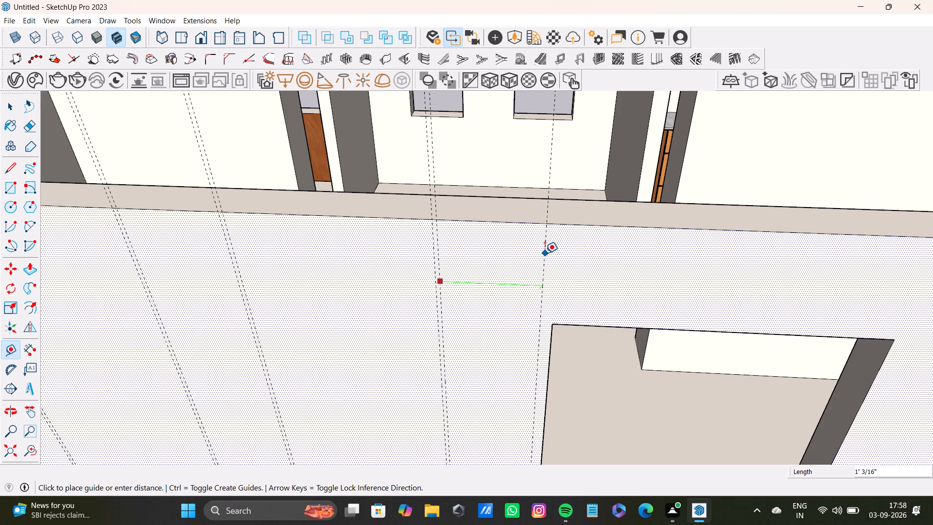
pyautogui.scroll(-4, 513, 281)
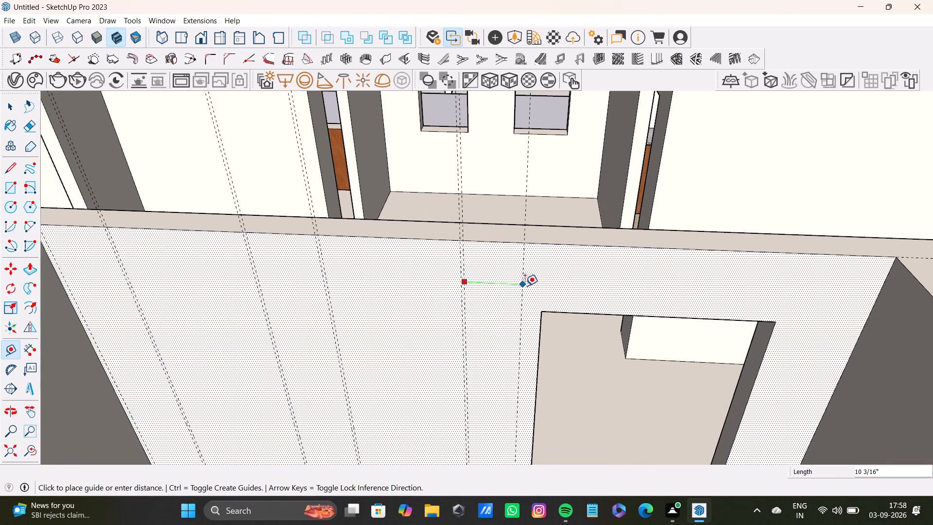
pyautogui.write("1'")
pyautogui.press('Return')
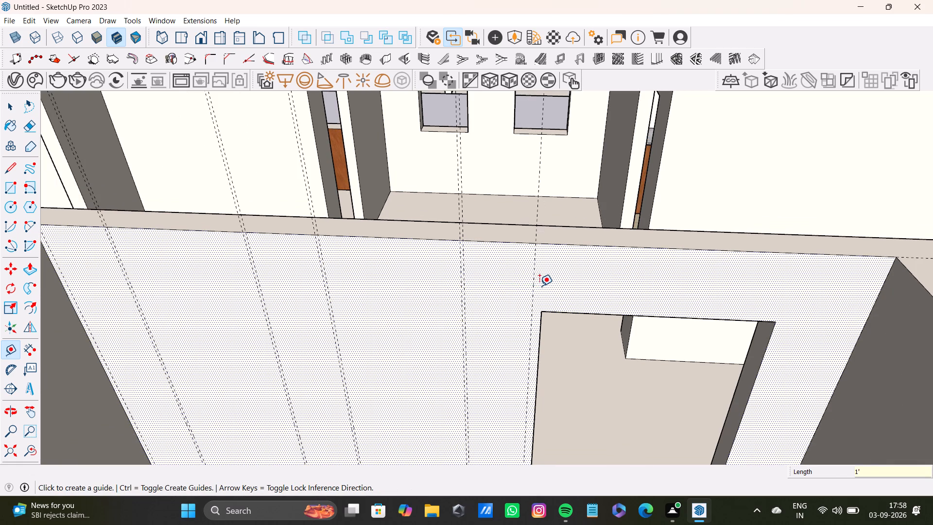
pyautogui.scroll(7, 528, 286)
pyautogui.click(537, 292)
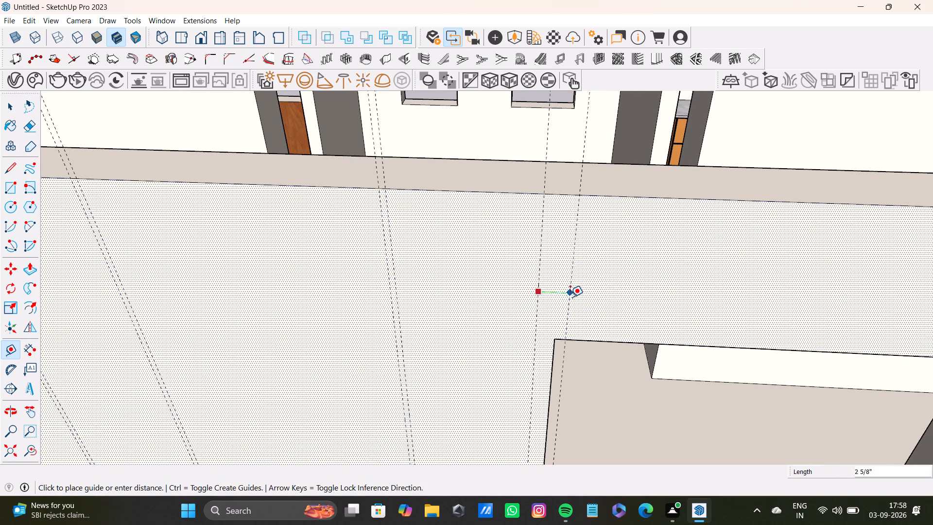
pyautogui.write('0.5')
pyautogui.hotkey('shift', '"')
pyautogui.press('Return')
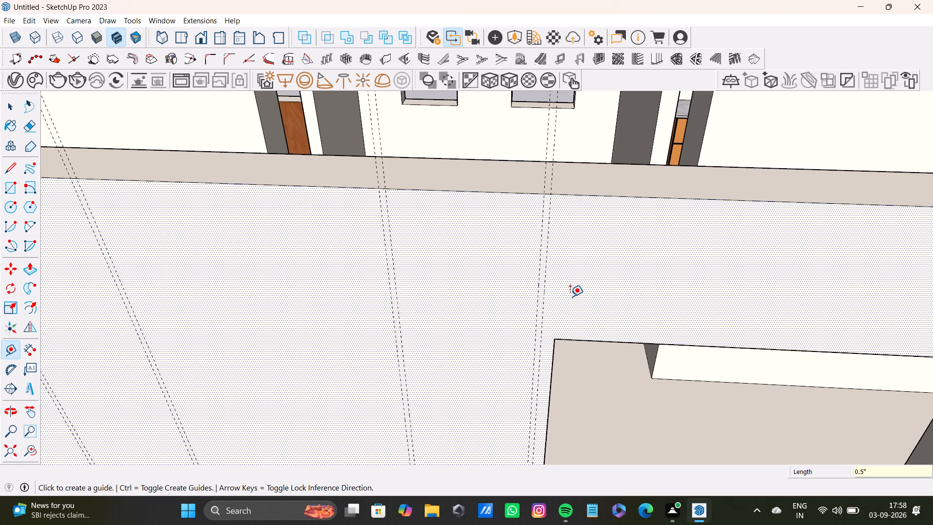
# Add the sixth groove's guide pair across the doorway, placed 2' beyond the fifth pair and spaced 0.5" apart.
pyautogui.scroll(-8, 517, 304)
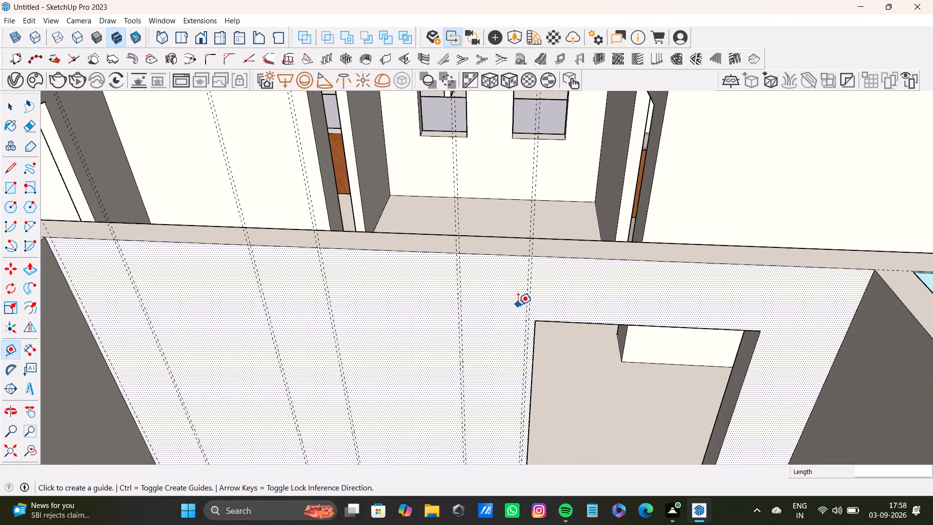
pyautogui.scroll(-2, 518, 305)
pyautogui.scroll(9, 527, 301)
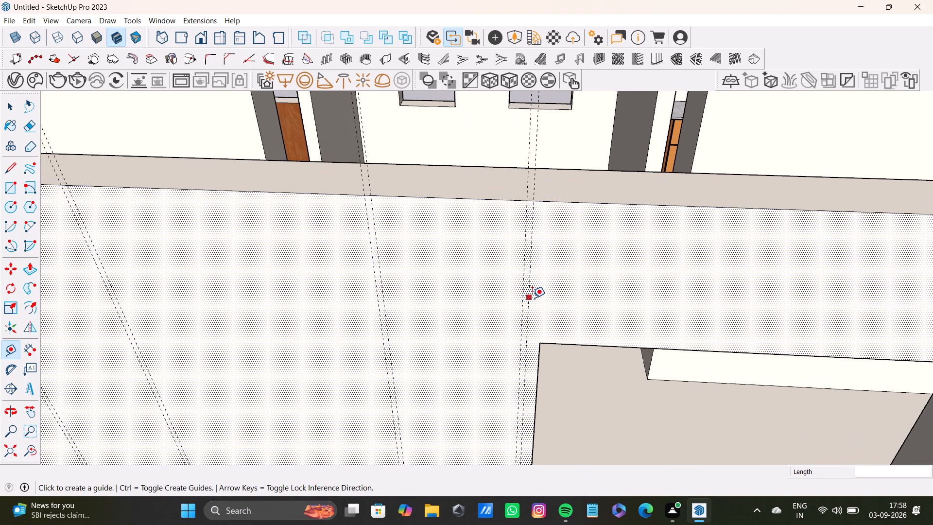
pyautogui.click(529, 301)
pyautogui.scroll(-3, 705, 321)
pyautogui.moveTo(722, 317); pyautogui.dragTo(562, 321, button='middle')
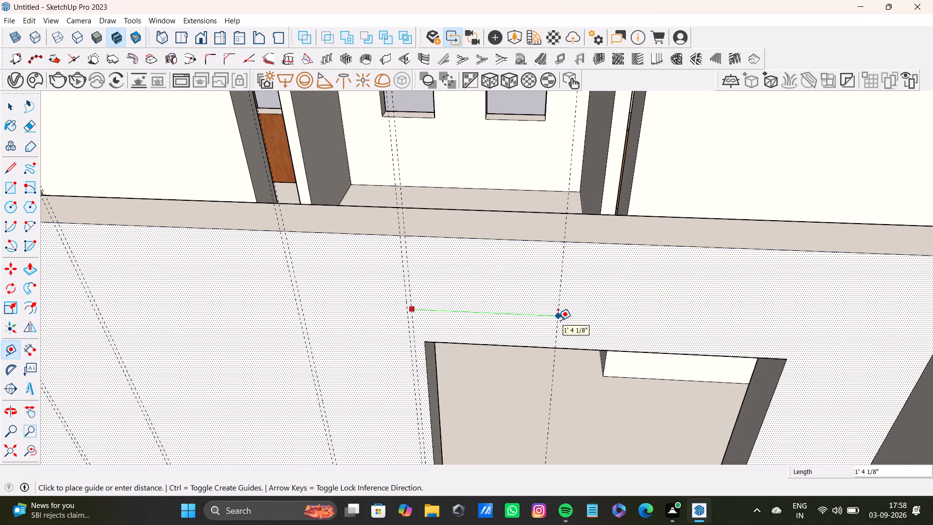
pyautogui.write("2'")
pyautogui.press('Return')
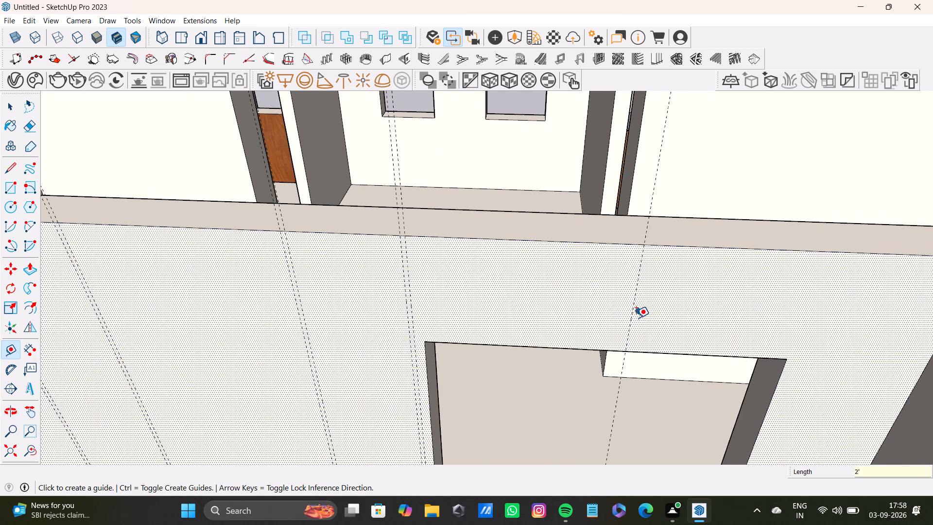
pyautogui.click(629, 321)
pyautogui.write('0.4')
pyautogui.hotkey('shift', '"')
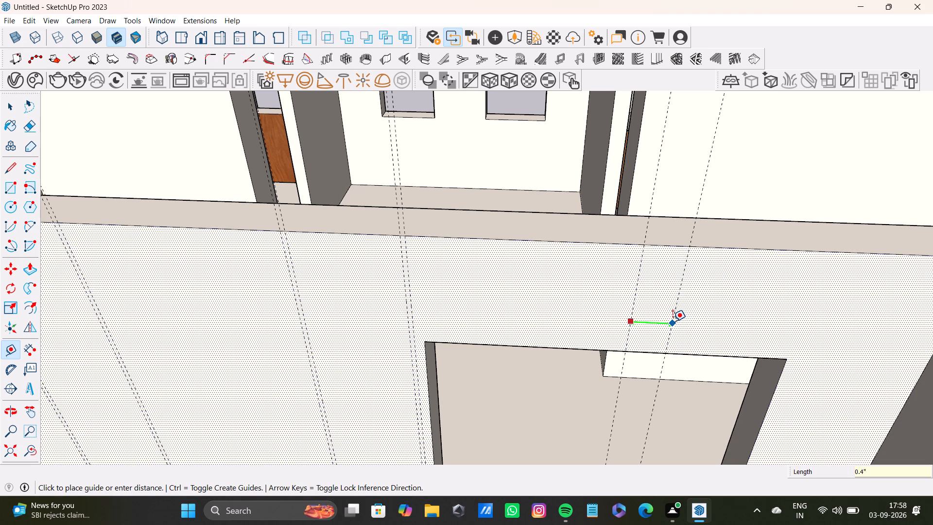
pyautogui.press('BackSpace')
pyautogui.press('BackSpace')
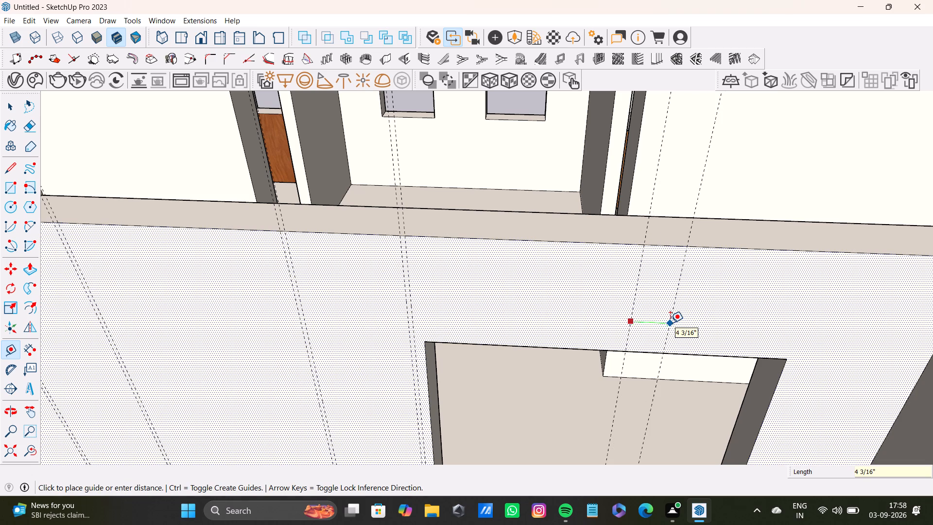
pyautogui.press('0')
pyautogui.write('.5')
pyautogui.hotkey('shift', '"')
pyautogui.press('Return')
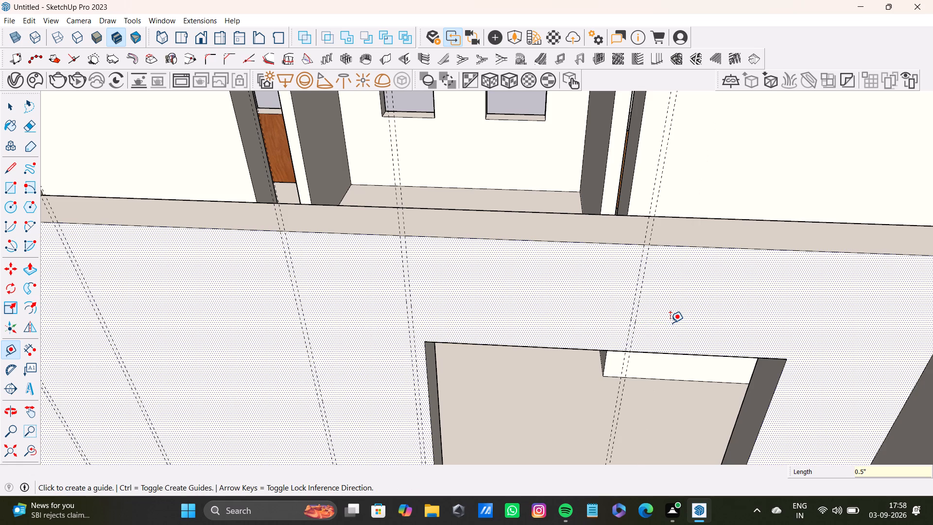
# Add the seventh groove's guide pair near the doorway's far jamb, placed 1' beyond the sixth pair and spaced 0.5" apart.
pyautogui.scroll(-6, 521, 319)
pyautogui.keyDown('shift'); pyautogui.moveTo(585, 316); pyautogui.dragTo(549, 315, button='middle'); pyautogui.keyUp('shift')
pyautogui.scroll(9, 548, 313)
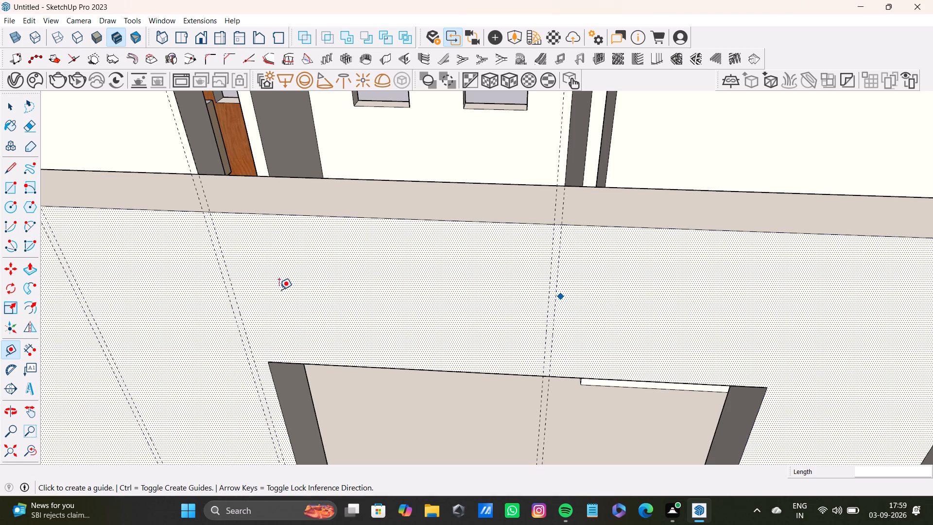
pyautogui.scroll(-8, 336, 288)
pyautogui.scroll(8, 501, 291)
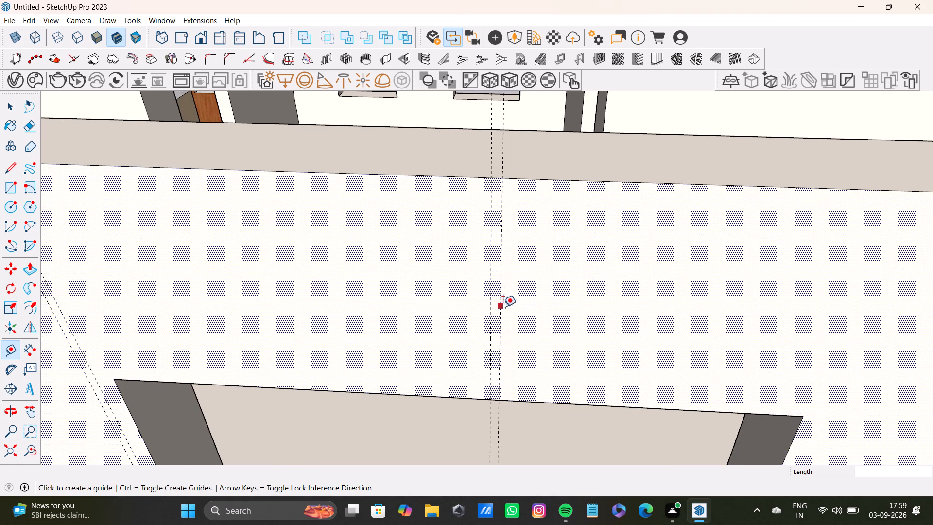
pyautogui.moveTo(501, 310); pyautogui.dragTo(514, 313)
pyautogui.scroll(-4, 835, 363)
pyautogui.moveTo(748, 342); pyautogui.dragTo(585, 345, button='middle')
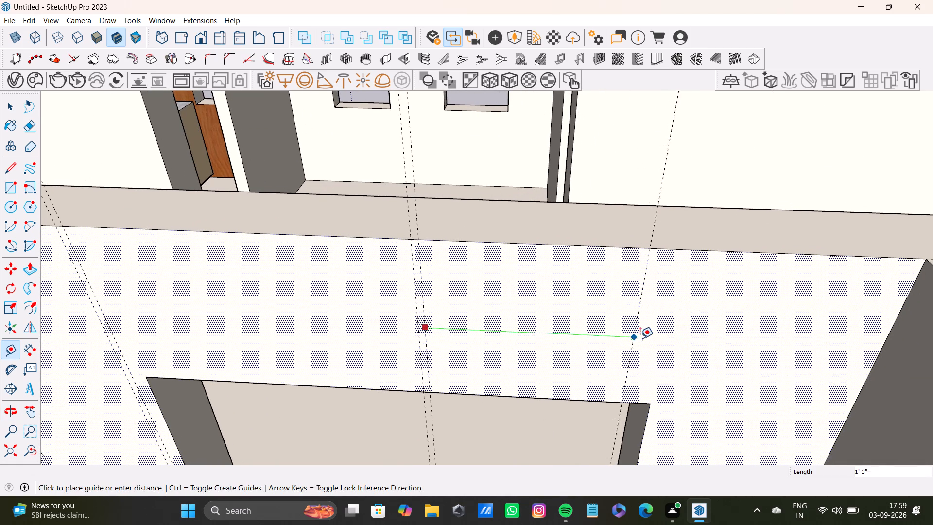
pyautogui.write("1'")
pyautogui.press('Return')
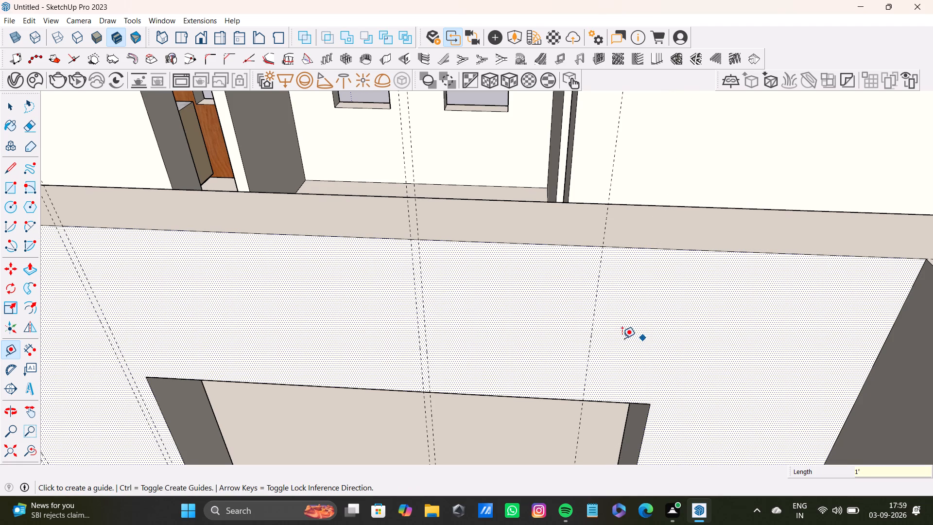
pyautogui.click(591, 341)
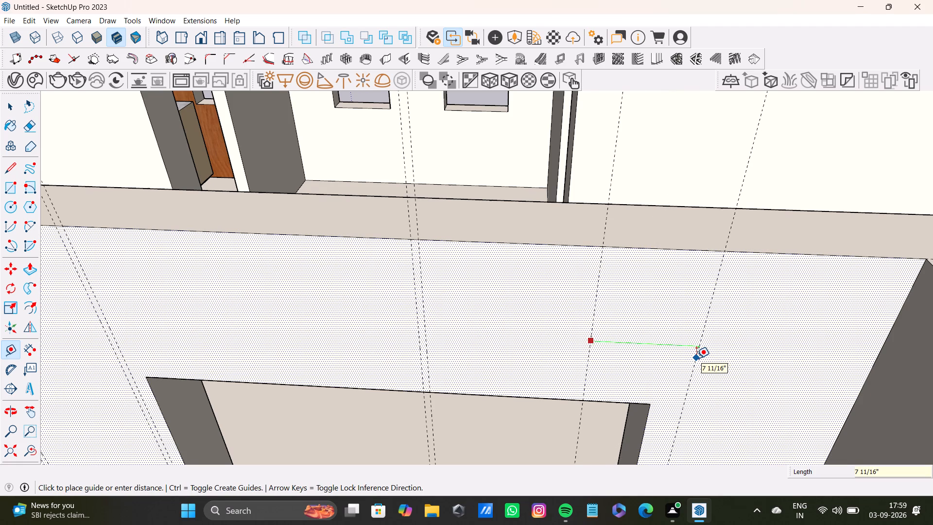
pyautogui.scroll(-7, 663, 359)
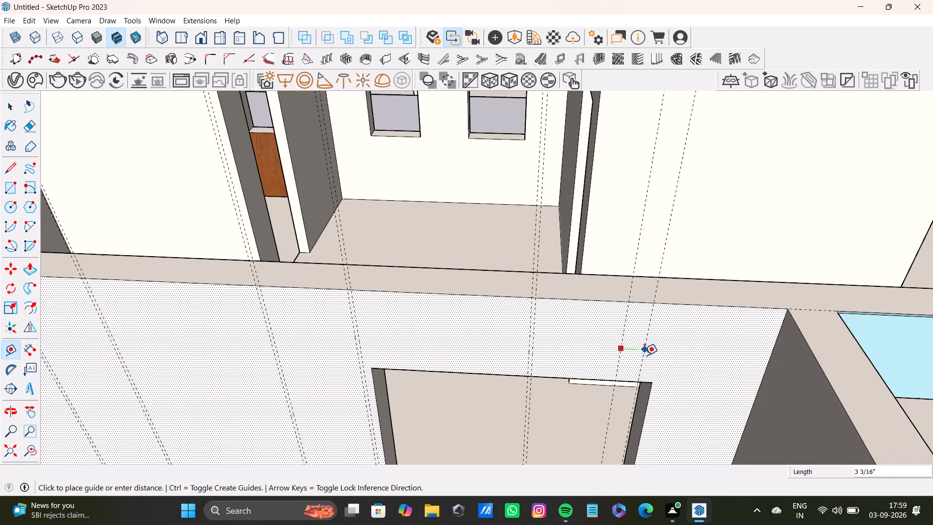
pyautogui.moveTo(644, 355); pyautogui.dragTo(881, 339, button='middle')
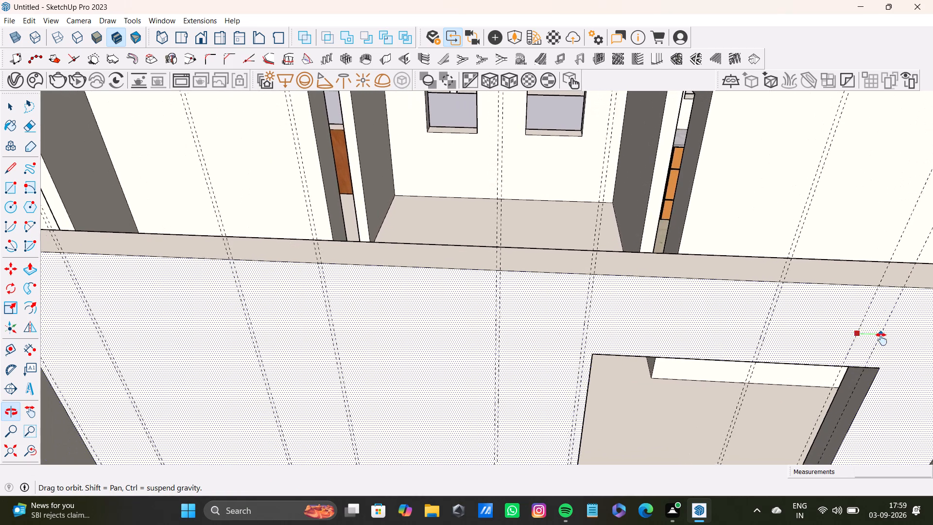
pyautogui.moveTo(881, 339); pyautogui.dragTo(727, 306, button='middle')
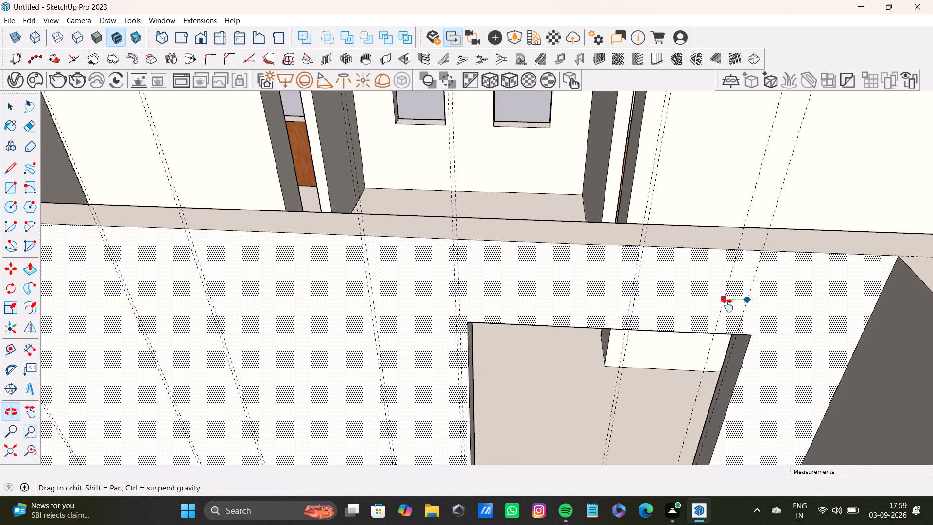
pyautogui.moveTo(727, 306); pyautogui.dragTo(671, 300, button='middle')
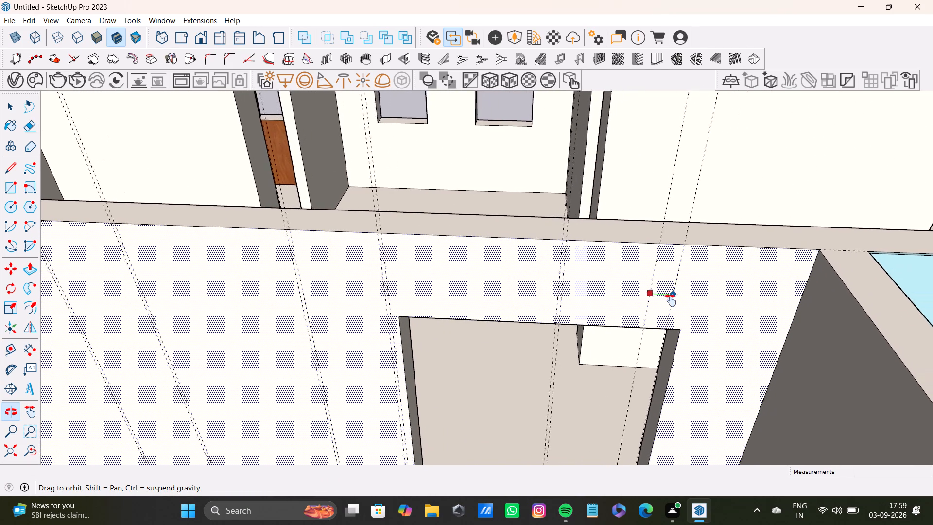
pyautogui.moveTo(671, 300); pyautogui.dragTo(619, 301, button='middle')
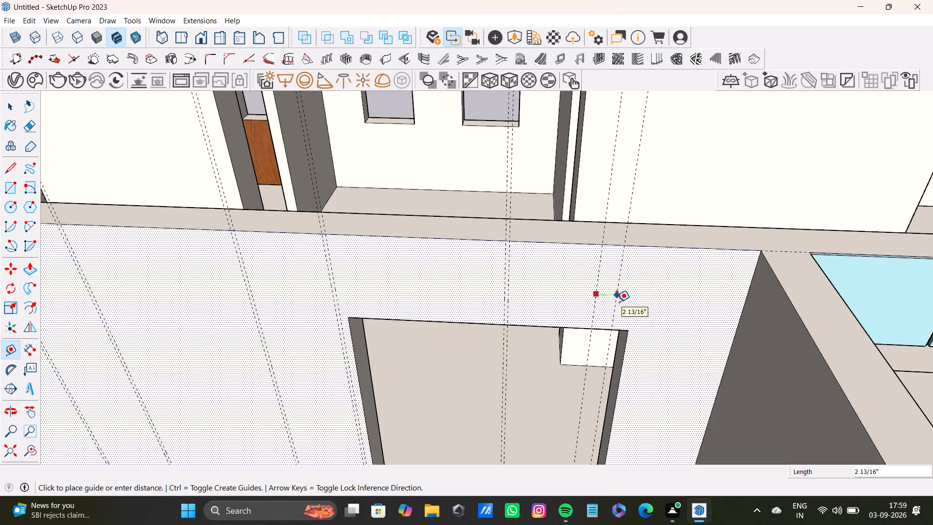
pyautogui.write('0.5')
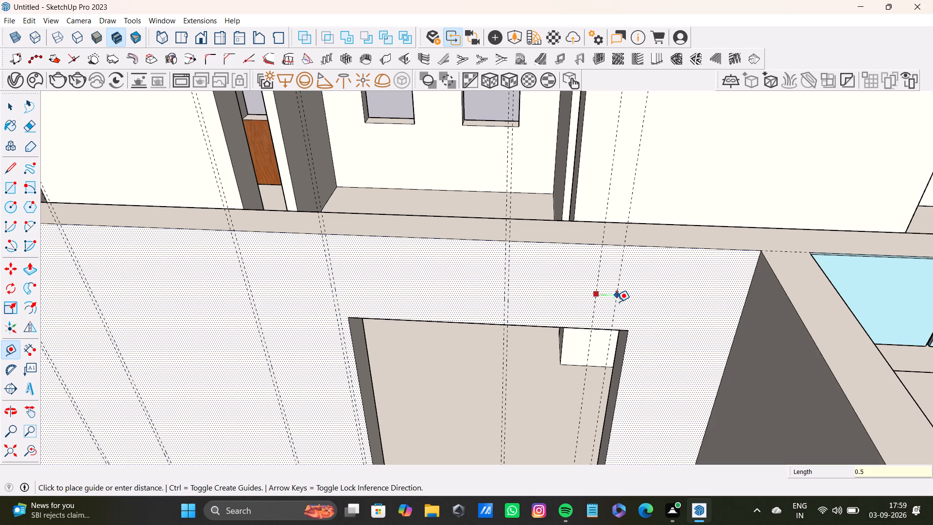
pyautogui.hotkey('shift', '"')
pyautogui.press('Return')
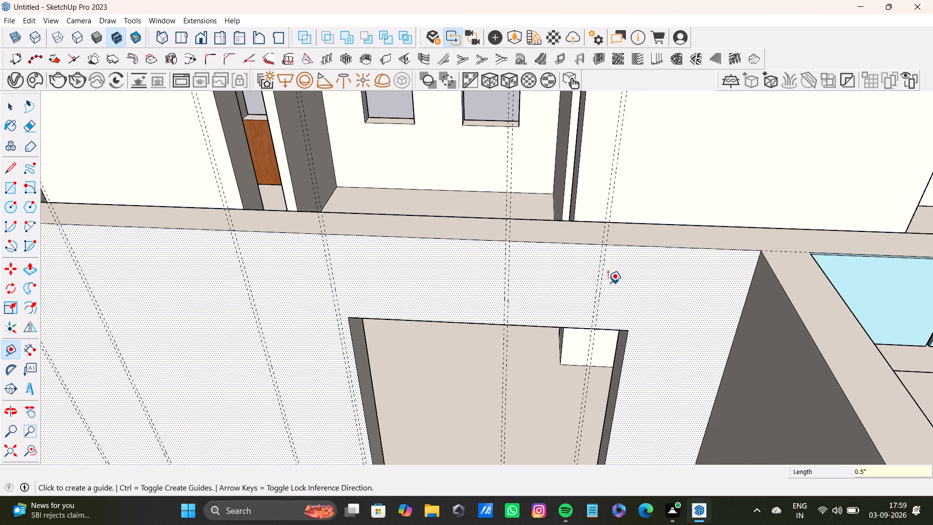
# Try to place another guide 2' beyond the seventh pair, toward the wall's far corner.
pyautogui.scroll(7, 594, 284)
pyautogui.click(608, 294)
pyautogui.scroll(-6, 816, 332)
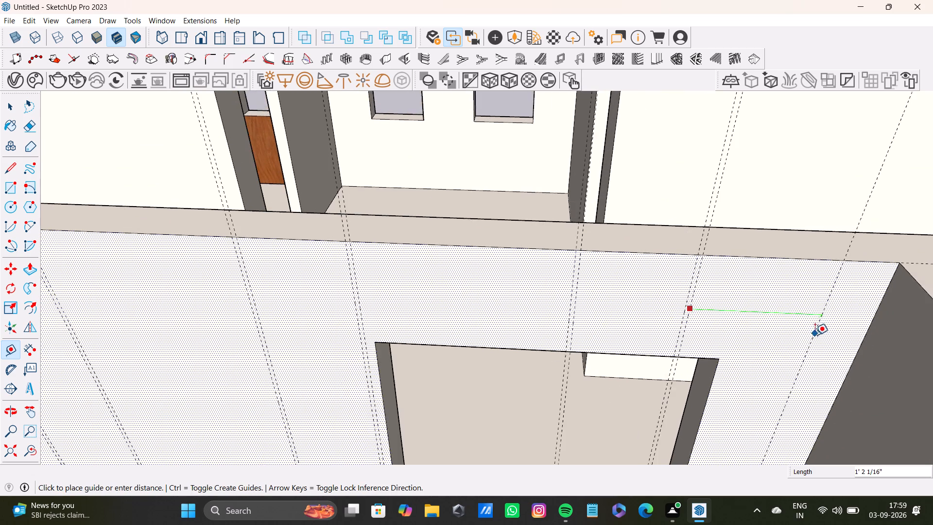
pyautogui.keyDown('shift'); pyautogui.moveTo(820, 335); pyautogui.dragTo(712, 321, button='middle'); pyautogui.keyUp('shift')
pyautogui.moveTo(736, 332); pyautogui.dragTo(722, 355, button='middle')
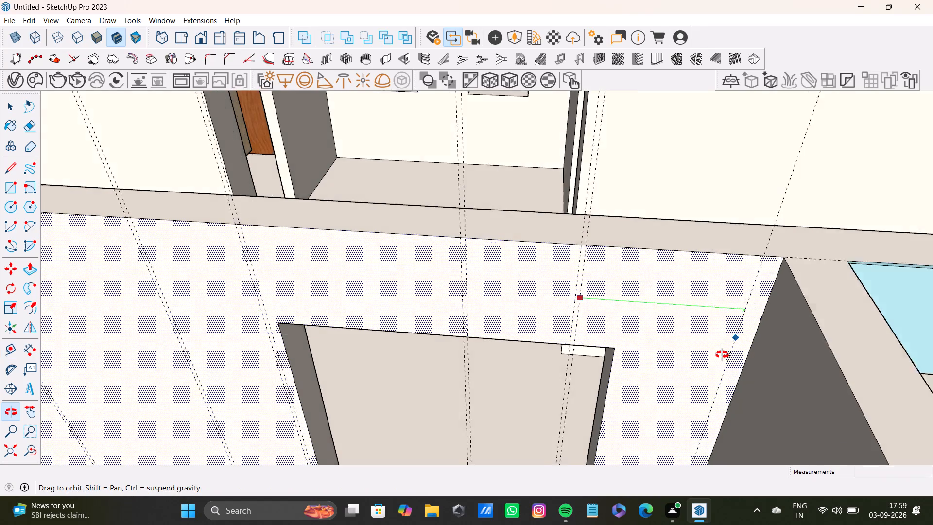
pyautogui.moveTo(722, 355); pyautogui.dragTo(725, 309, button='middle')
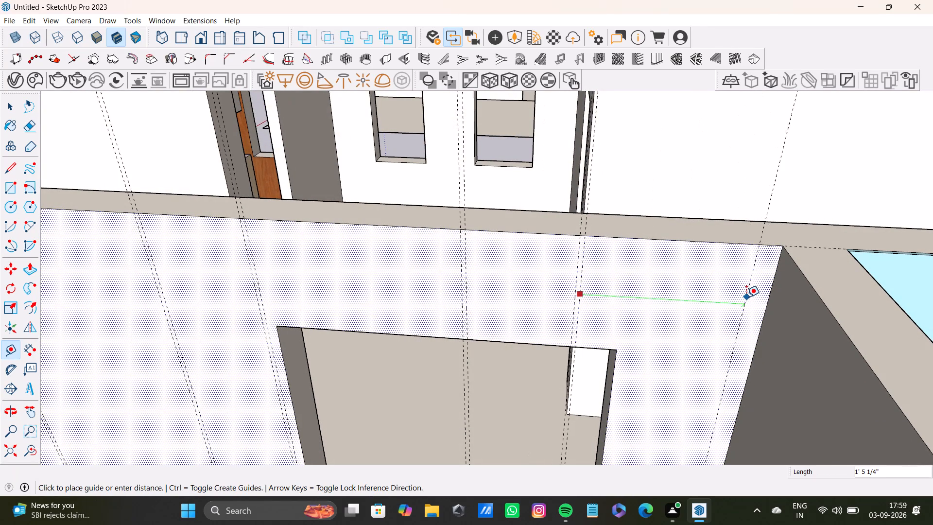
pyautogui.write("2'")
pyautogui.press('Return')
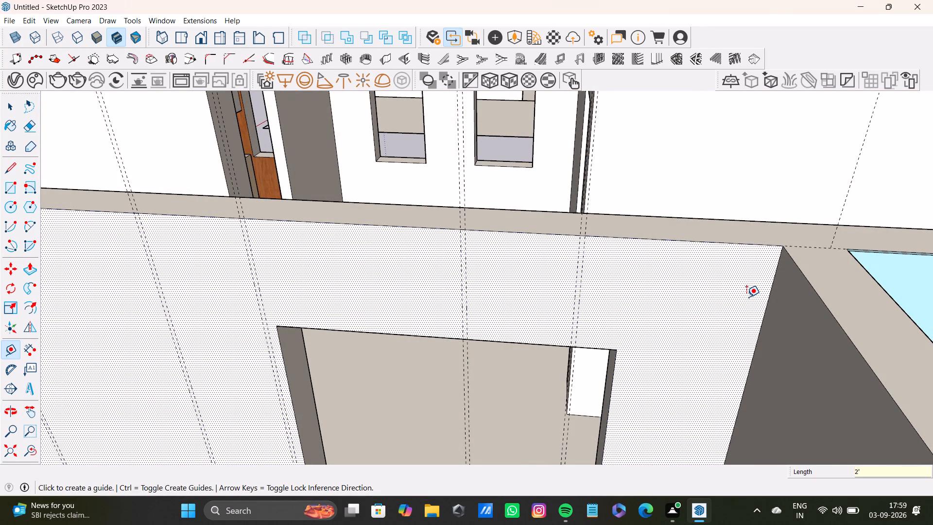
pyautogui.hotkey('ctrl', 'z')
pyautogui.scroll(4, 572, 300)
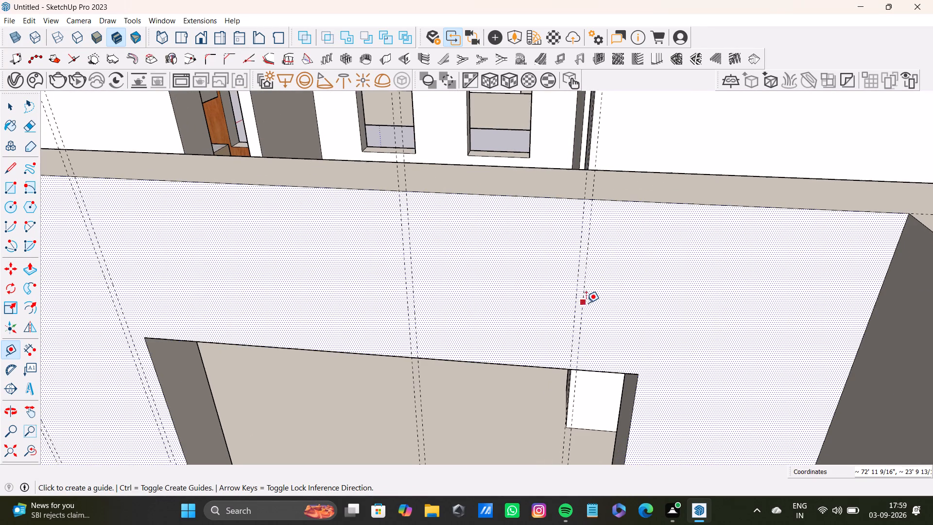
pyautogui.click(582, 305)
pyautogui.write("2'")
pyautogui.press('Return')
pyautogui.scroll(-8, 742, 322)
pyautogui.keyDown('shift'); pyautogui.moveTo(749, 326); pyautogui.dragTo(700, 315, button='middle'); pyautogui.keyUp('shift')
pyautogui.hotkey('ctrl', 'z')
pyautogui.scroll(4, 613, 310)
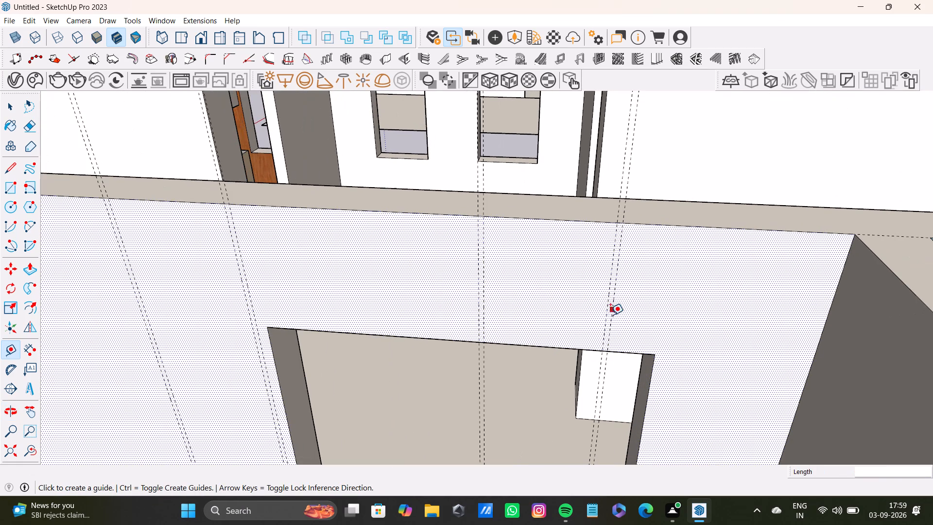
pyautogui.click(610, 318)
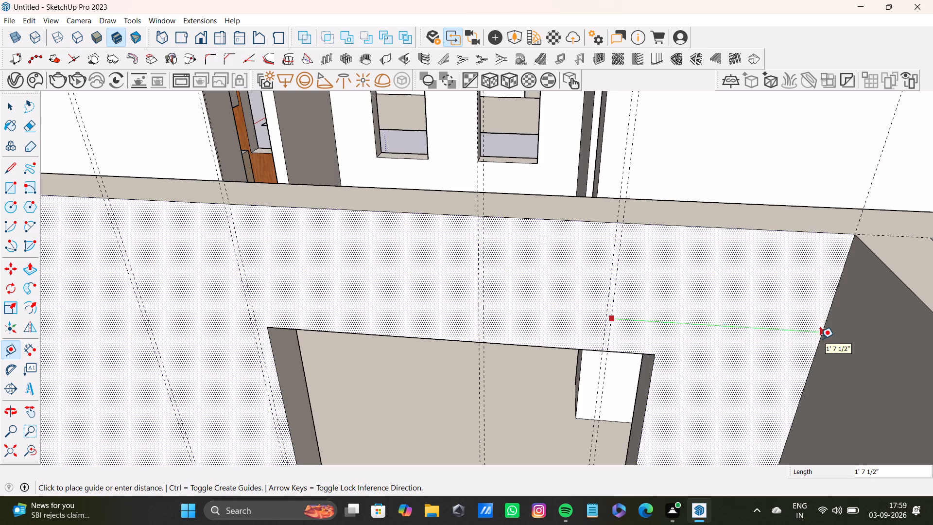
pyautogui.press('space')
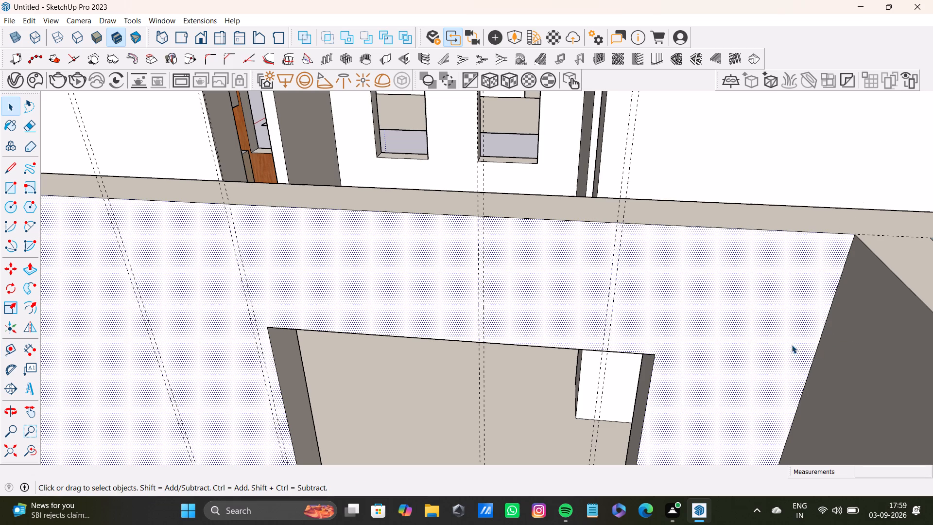
# Add a closing groove guide pair at the wall's far corner, offset 1" from the corner edge and spaced 0.5" apart.
pyautogui.press('t')
pyautogui.scroll(3, 800, 342)
pyautogui.click(820, 358)
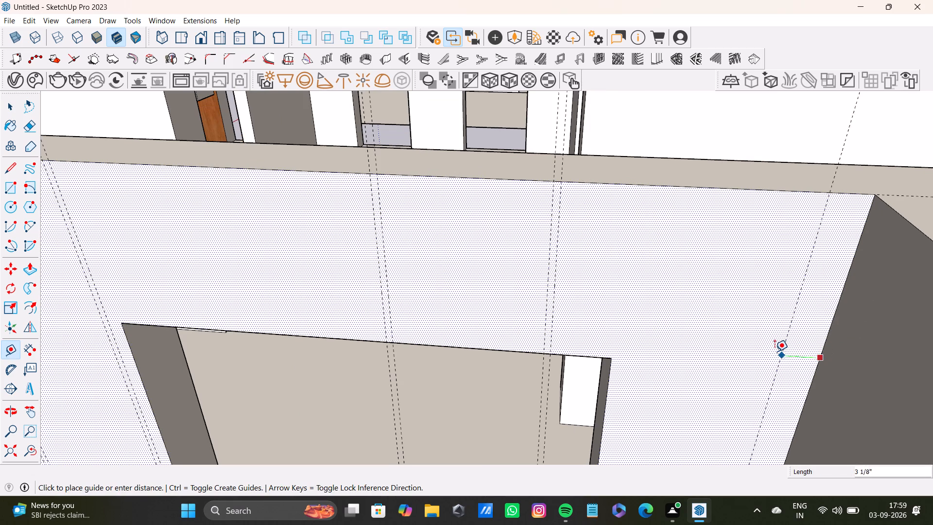
pyautogui.press('1')
pyautogui.hotkey('shift', '"')
pyautogui.press('Return')
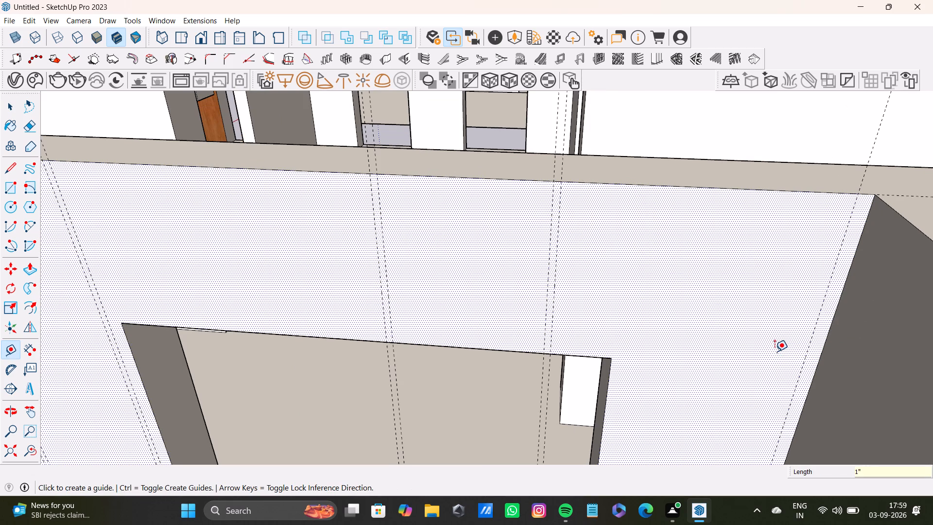
pyautogui.click(807, 348)
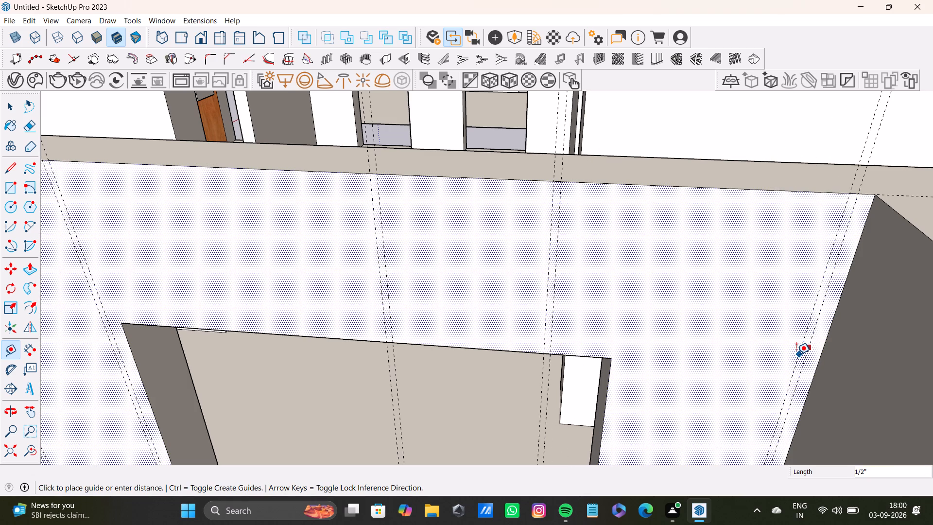
pyautogui.write('0.5')
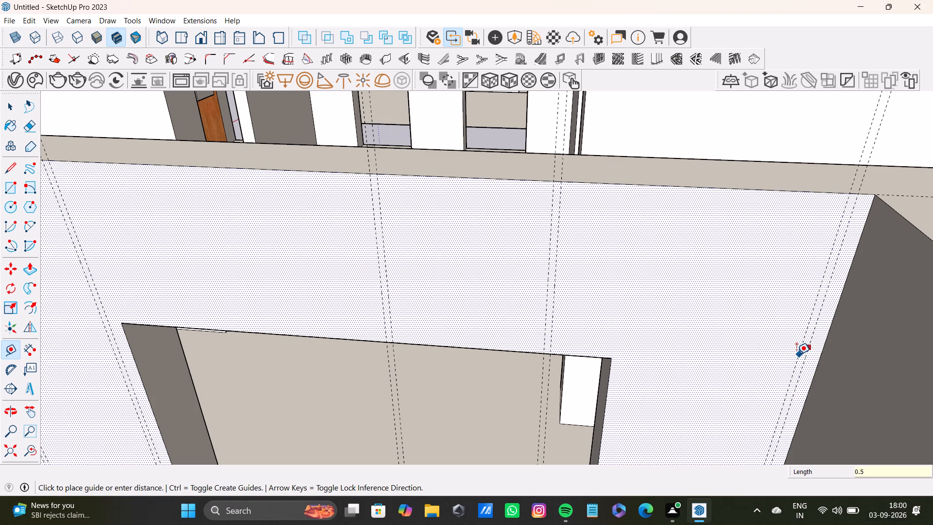
pyautogui.hotkey('shift', '"')
pyautogui.press('Return')
pyautogui.press('space')
# Select the adjoining solid wall's face and place a guide 0.5" in from the corner shared with the already guided wall.
pyautogui.scroll(-2, 597, 342)
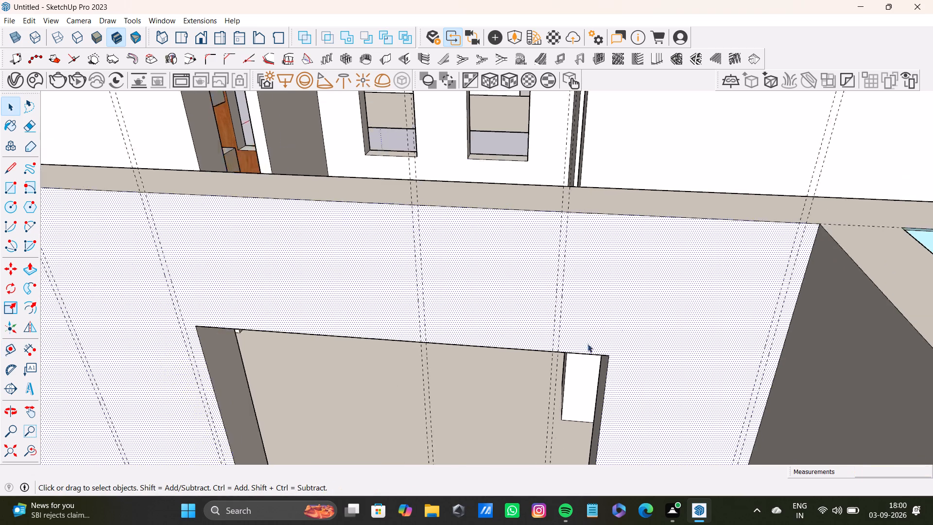
pyautogui.scroll(-9, 587, 344)
pyautogui.scroll(9, 339, 362)
pyautogui.keyDown('shift'); pyautogui.moveTo(323, 304); pyautogui.dragTo(540, 275, button='middle'); pyautogui.keyUp('shift')
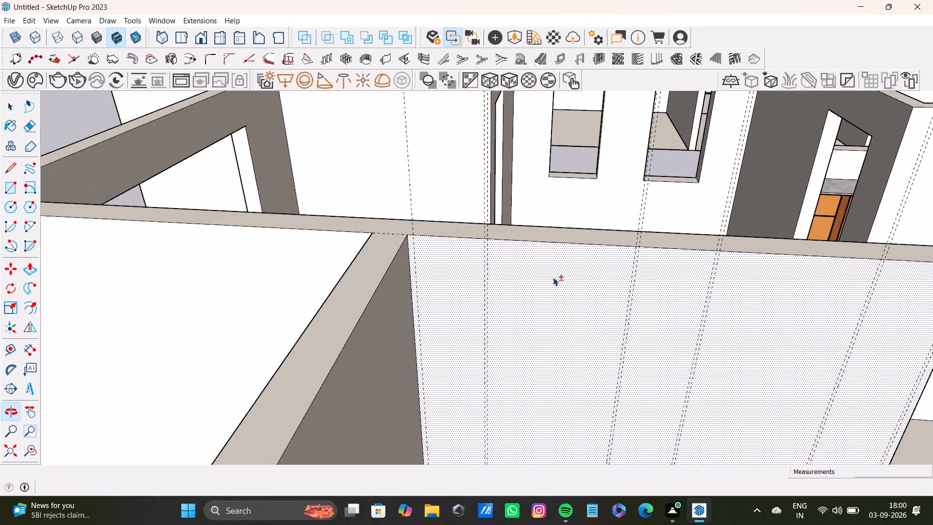
pyautogui.moveTo(563, 297); pyautogui.dragTo(322, 348, button='middle')
pyautogui.keyDown('shift'); pyautogui.moveTo(215, 286); pyautogui.dragTo(668, 326, button='middle'); pyautogui.keyUp('shift')
pyautogui.moveTo(656, 346); pyautogui.dragTo(566, 364, button='middle')
pyautogui.scroll(-6, 436, 314)
pyautogui.moveTo(425, 324); pyautogui.dragTo(561, 313, button='middle')
pyautogui.scroll(2, 598, 350)
pyautogui.moveTo(598, 350); pyautogui.dragTo(602, 307, button='middle')
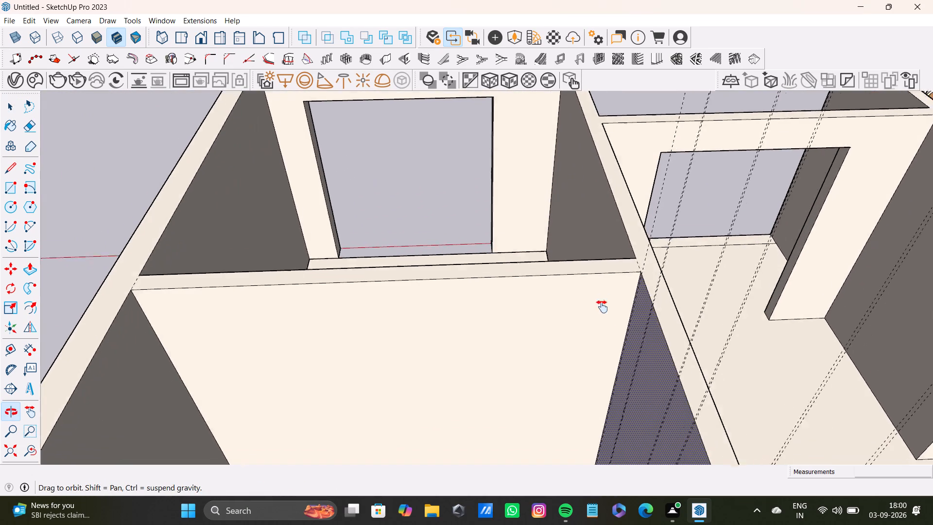
pyautogui.moveTo(602, 307); pyautogui.dragTo(673, 346, button='middle')
pyautogui.moveTo(673, 350); pyautogui.dragTo(668, 301, button='middle')
pyautogui.click(641, 290)
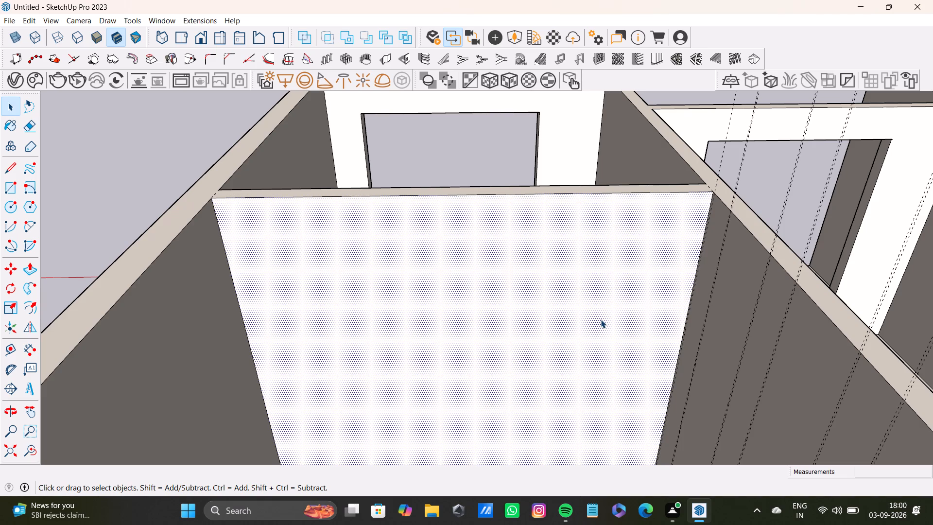
pyautogui.press('t')
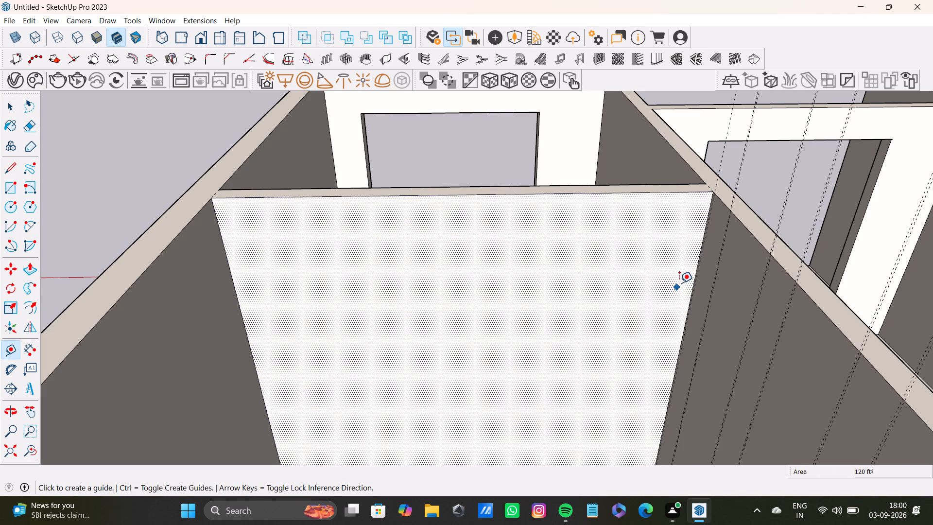
pyautogui.scroll(13, 682, 278)
pyautogui.click(726, 255)
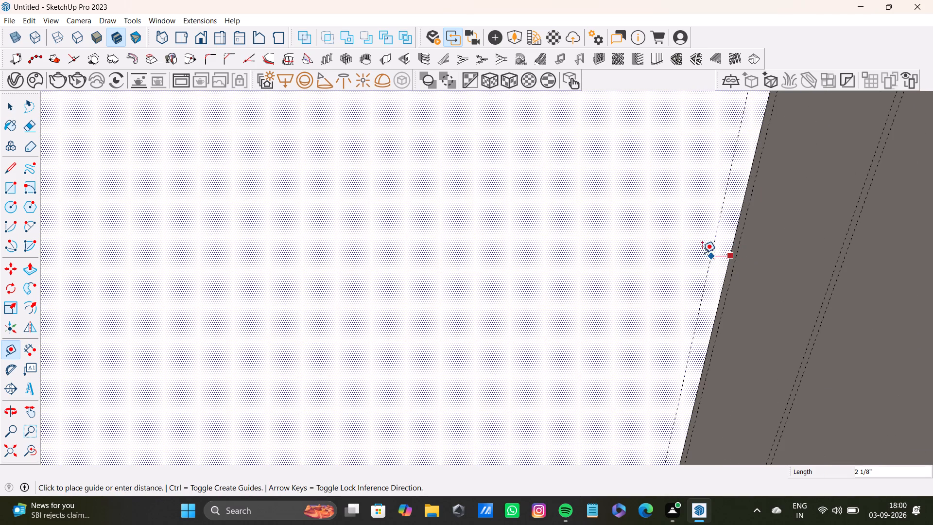
pyautogui.write('0.5')
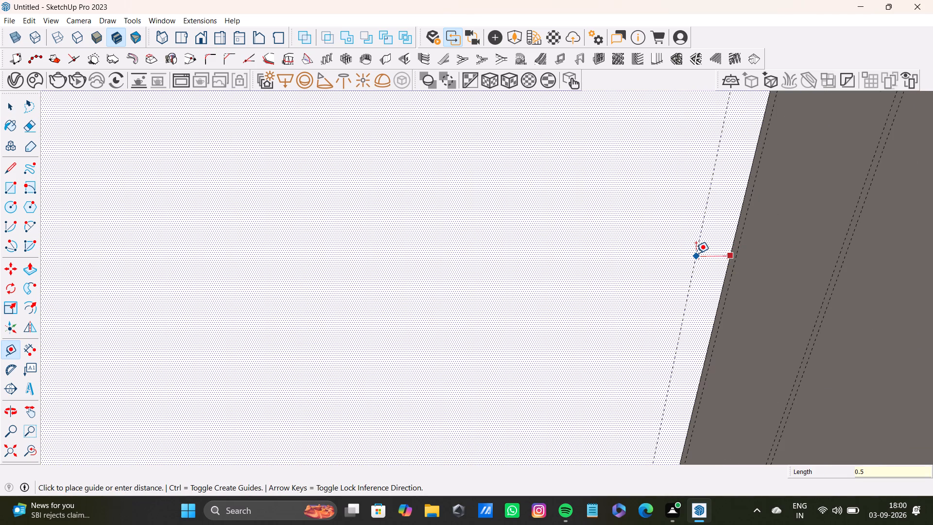
pyautogui.hotkey('shift', '"')
pyautogui.press('Return')
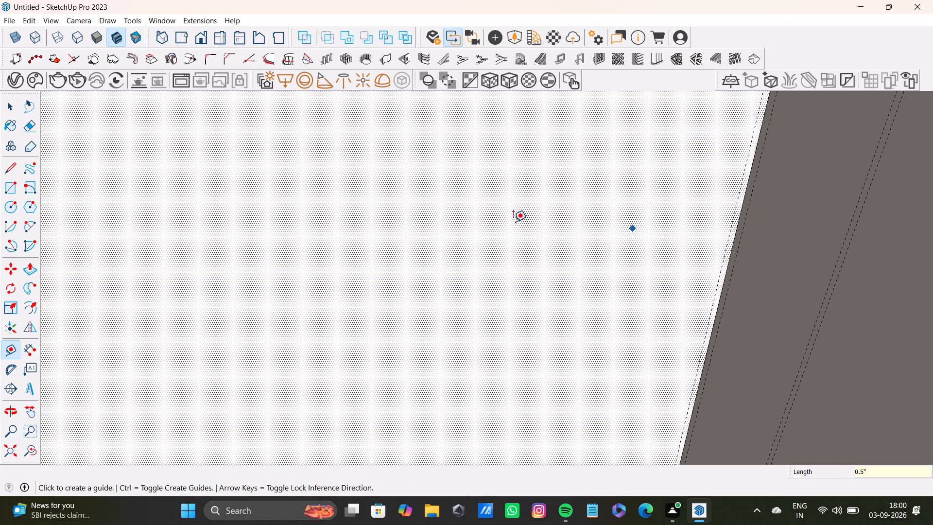
# Place a guide 0.5" in from the opposite vertical edge of the same solid wall face.
pyautogui.scroll(-9, 511, 222)
pyautogui.keyDown('shift'); pyautogui.moveTo(492, 238); pyautogui.dragTo(728, 281, button='middle'); pyautogui.keyUp('shift')
pyautogui.scroll(-4, 419, 308)
pyautogui.scroll(7, 118, 320)
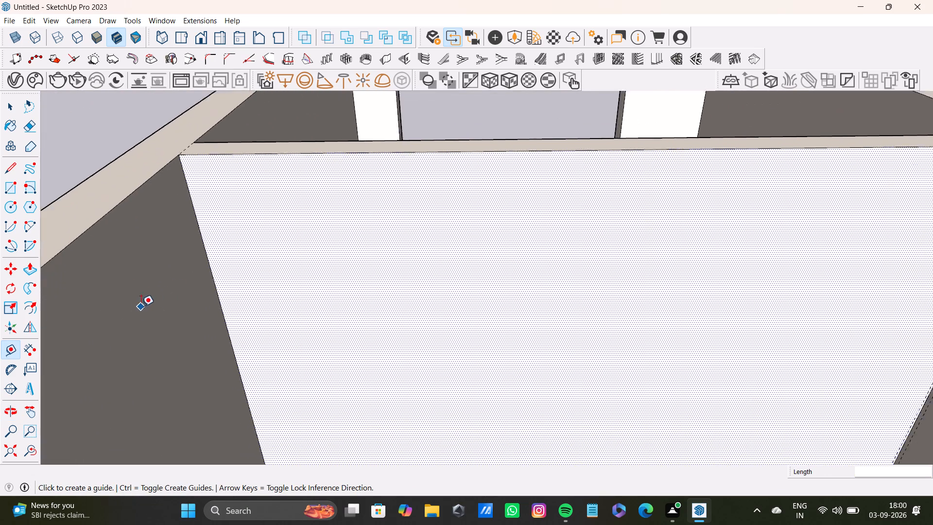
pyautogui.scroll(1, 141, 306)
pyautogui.click(233, 316)
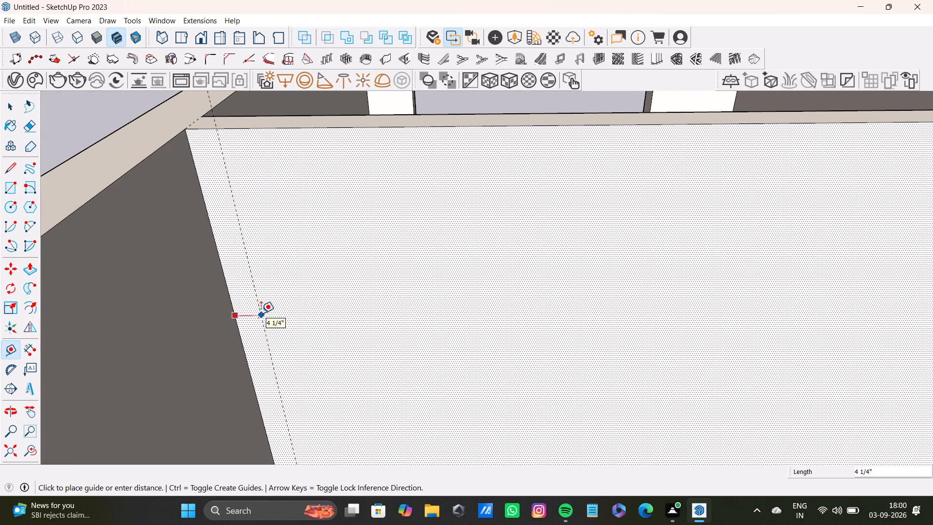
pyautogui.write('0.5"')
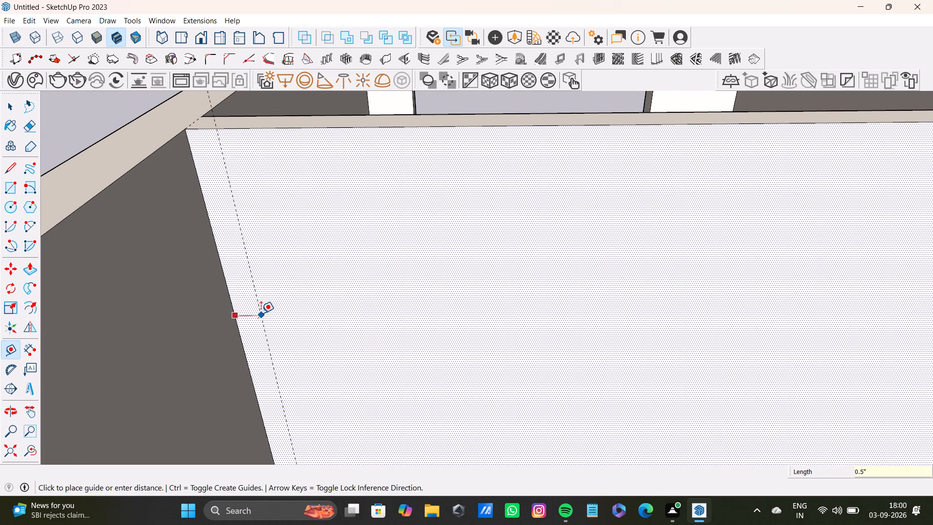
pyautogui.press('Return')
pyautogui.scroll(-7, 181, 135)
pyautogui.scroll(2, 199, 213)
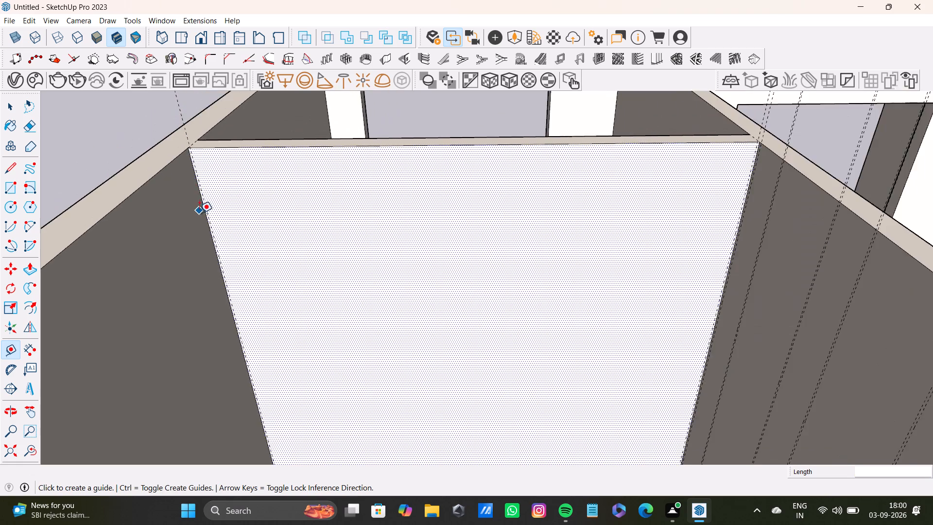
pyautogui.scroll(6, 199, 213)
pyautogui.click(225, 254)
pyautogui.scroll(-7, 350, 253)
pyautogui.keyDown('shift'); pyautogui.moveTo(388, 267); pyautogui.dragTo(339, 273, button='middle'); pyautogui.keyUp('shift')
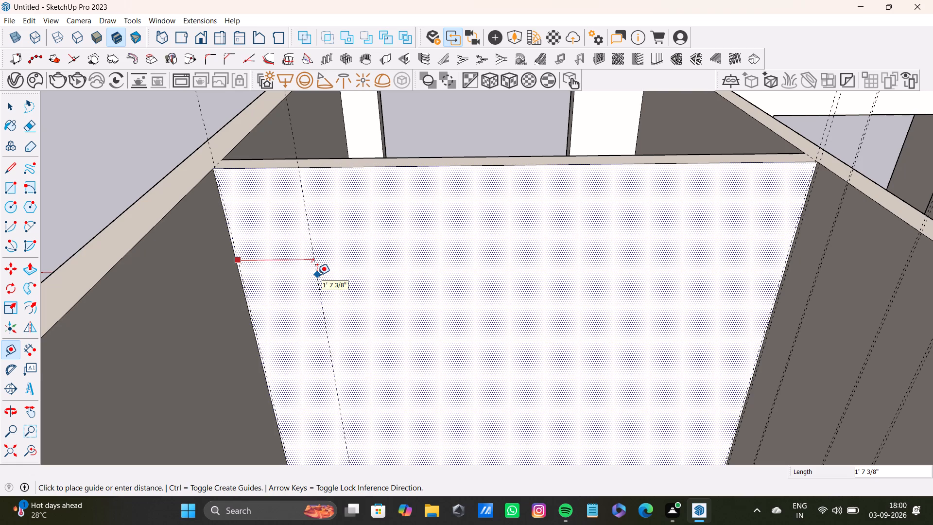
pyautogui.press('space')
# Add the solid wall's first groove guide pair 2' from the edge guide beside the already guided wall, spaced 0.5" apart.
pyautogui.press('t')
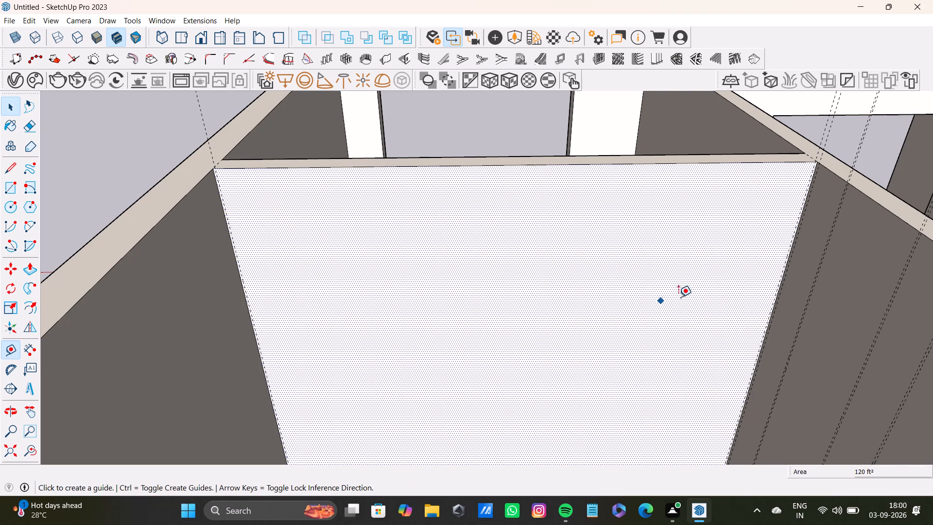
pyautogui.scroll(4, 742, 289)
pyautogui.keyDown('shift'); pyautogui.moveTo(743, 280); pyautogui.dragTo(618, 341, button='middle'); pyautogui.keyUp('shift')
pyautogui.scroll(9, 671, 231)
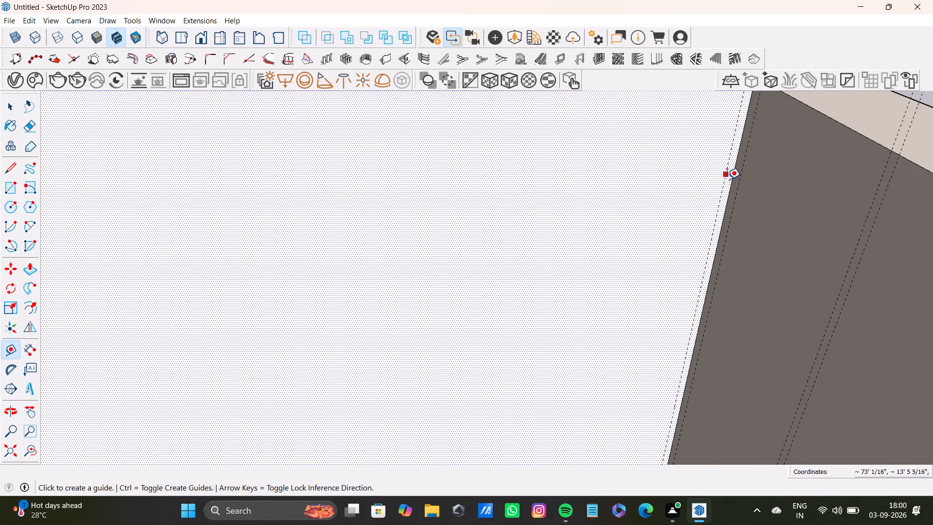
pyautogui.click(715, 188)
pyautogui.press('space')
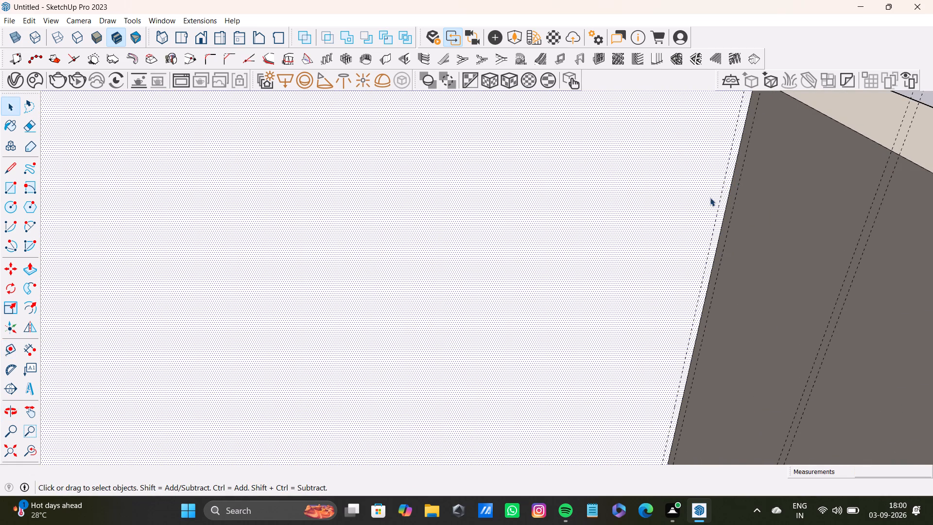
pyautogui.press('t')
pyautogui.click(718, 209)
pyautogui.scroll(-4, 366, 186)
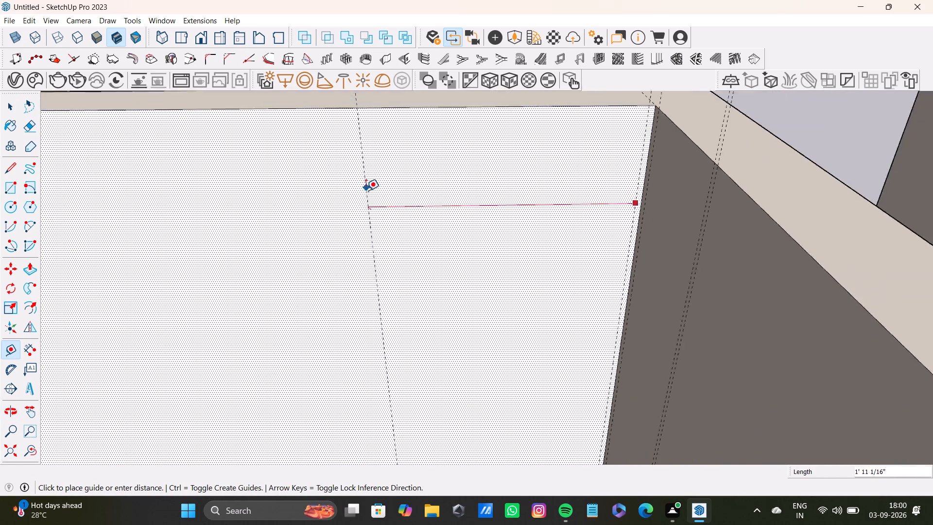
pyautogui.scroll(-5, 366, 191)
pyautogui.keyDown('shift'); pyautogui.moveTo(380, 200); pyautogui.dragTo(454, 238, button='middle'); pyautogui.keyUp('shift')
pyautogui.write("2'")
pyautogui.press('Return')
pyautogui.scroll(3, 433, 251)
pyautogui.click(442, 259)
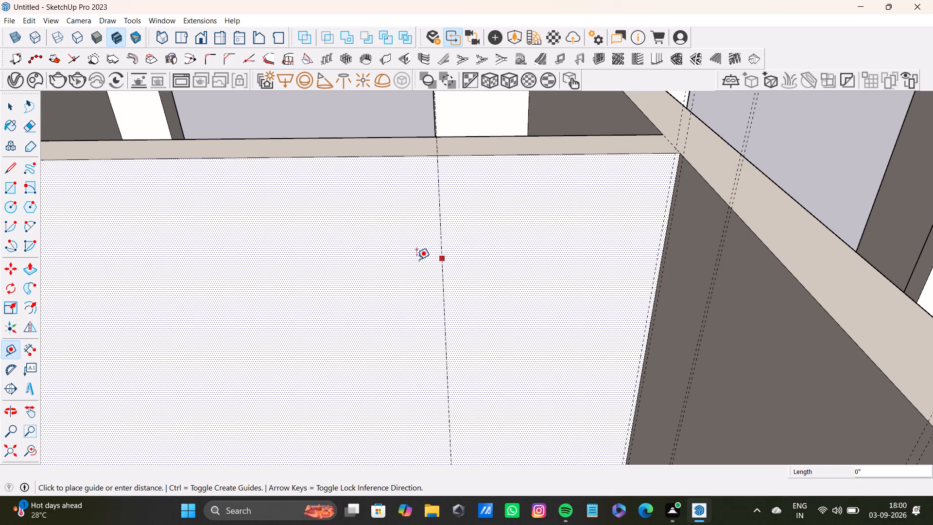
pyautogui.write('0.5"')
pyautogui.press('Return')
# Add the solid wall's second groove guide pair, placed 1' beyond the first pair and spaced 0.5" apart.
pyautogui.scroll(8, 428, 259)
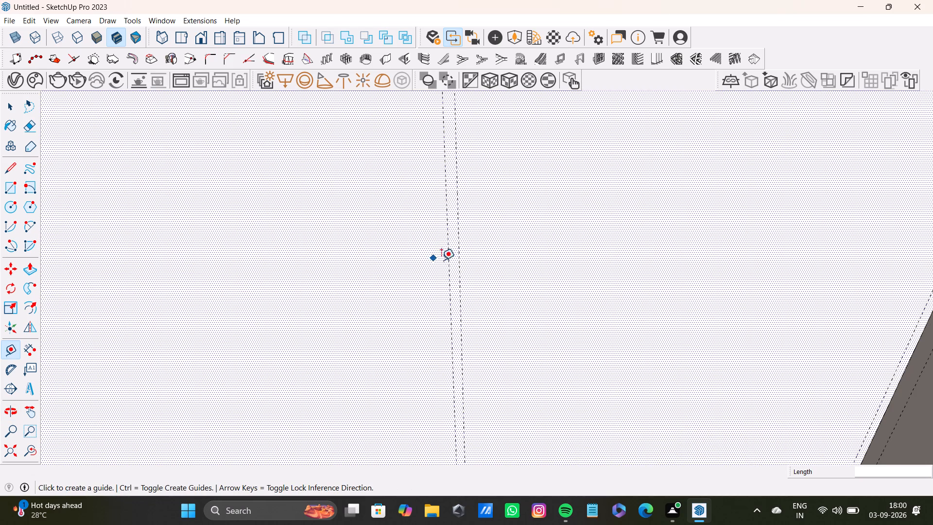
pyautogui.click(449, 272)
pyautogui.scroll(-7, 240, 246)
pyautogui.keyDown('shift'); pyautogui.moveTo(234, 276); pyautogui.dragTo(401, 273, button='middle'); pyautogui.keyUp('shift')
pyautogui.write("1'")
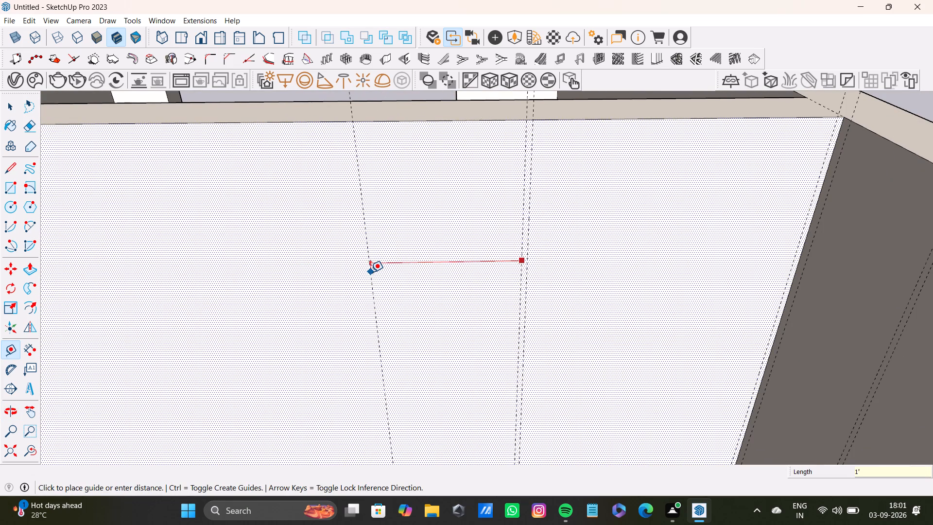
pyautogui.press('Return')
pyautogui.click(387, 280)
pyautogui.write('0.5')
pyautogui.hotkey('shift', '"')
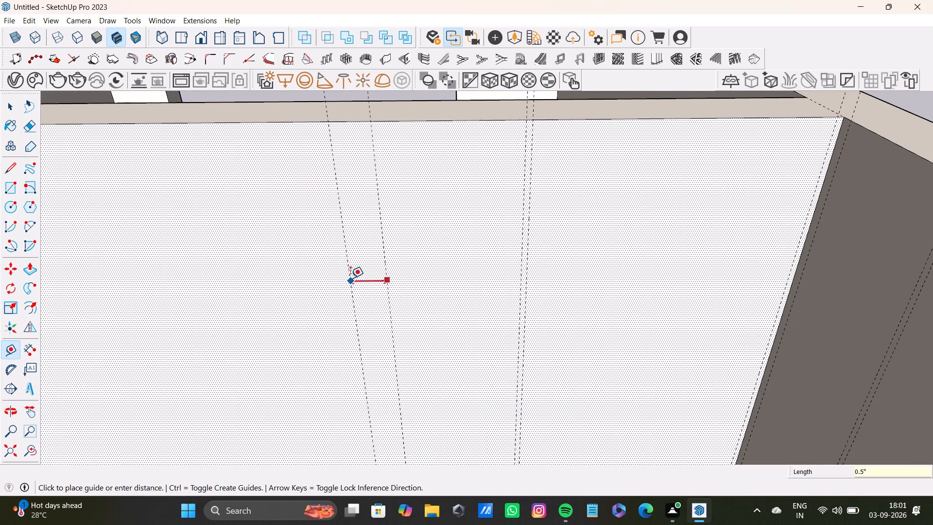
pyautogui.press('Return')
# Add the solid wall's third groove guide pair, placed 2' beyond the second pair and spaced 0.5" apart.
pyautogui.scroll(-7, 349, 247)
pyautogui.keyDown('shift'); pyautogui.moveTo(363, 279); pyautogui.dragTo(529, 294, button='middle'); pyautogui.keyUp('shift')
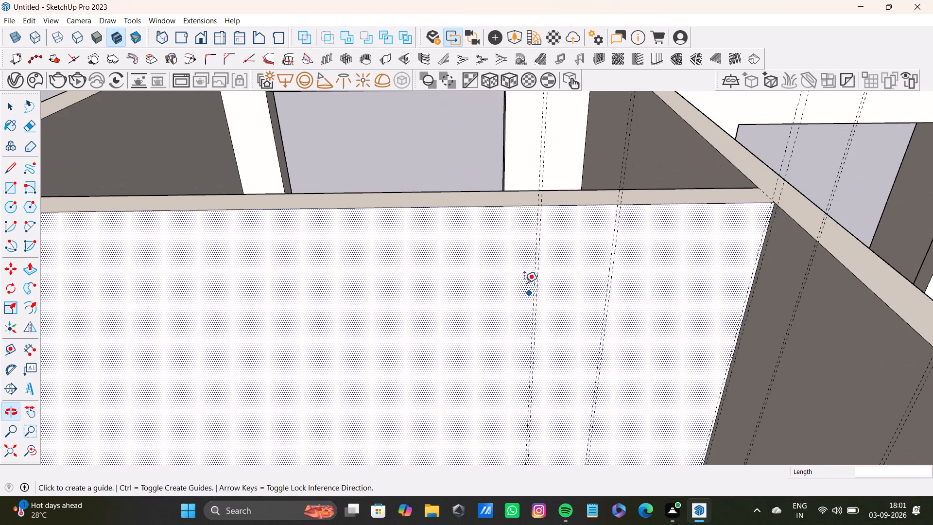
pyautogui.scroll(7, 522, 270)
pyautogui.click(549, 278)
pyautogui.scroll(-5, 284, 258)
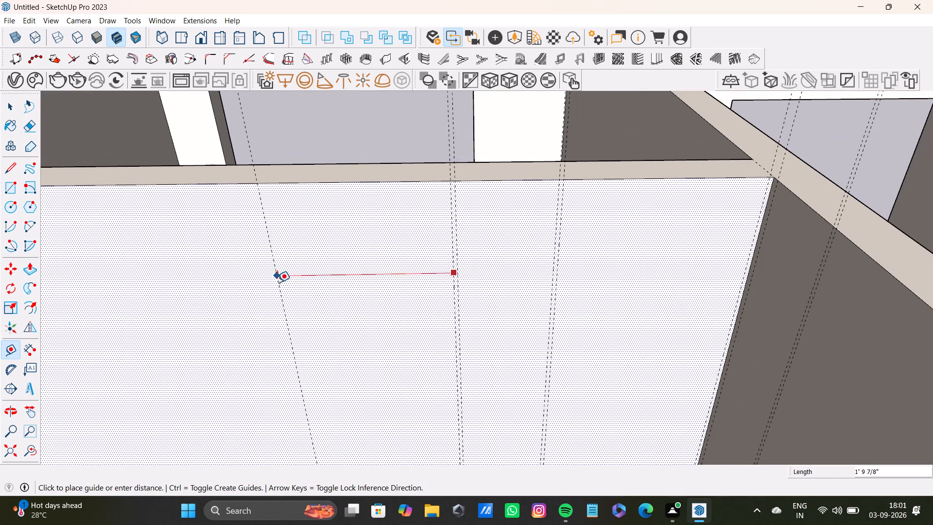
pyautogui.write("2'")
pyautogui.press('Return')
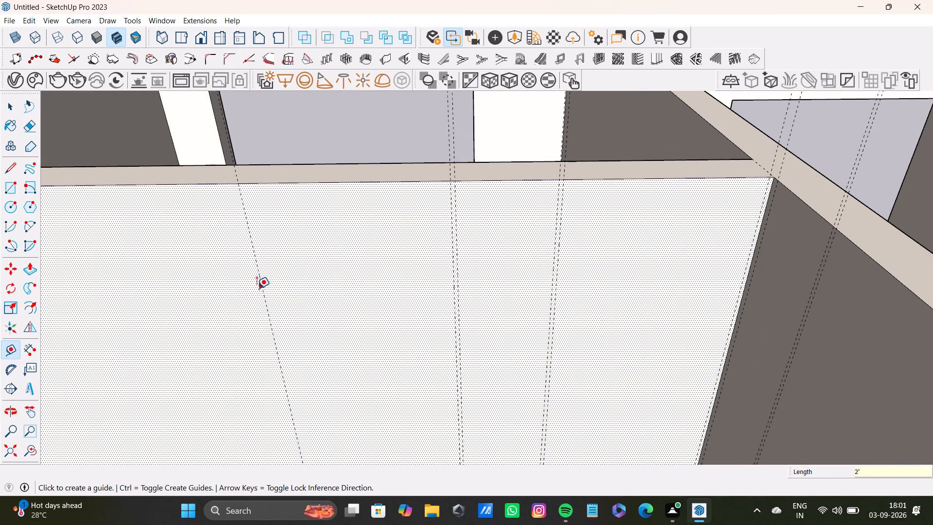
pyautogui.scroll(-3, 257, 289)
pyautogui.keyDown('shift'); pyautogui.moveTo(277, 315); pyautogui.dragTo(421, 322, button='middle'); pyautogui.keyUp('shift')
pyautogui.scroll(4, 407, 325)
pyautogui.click(416, 335)
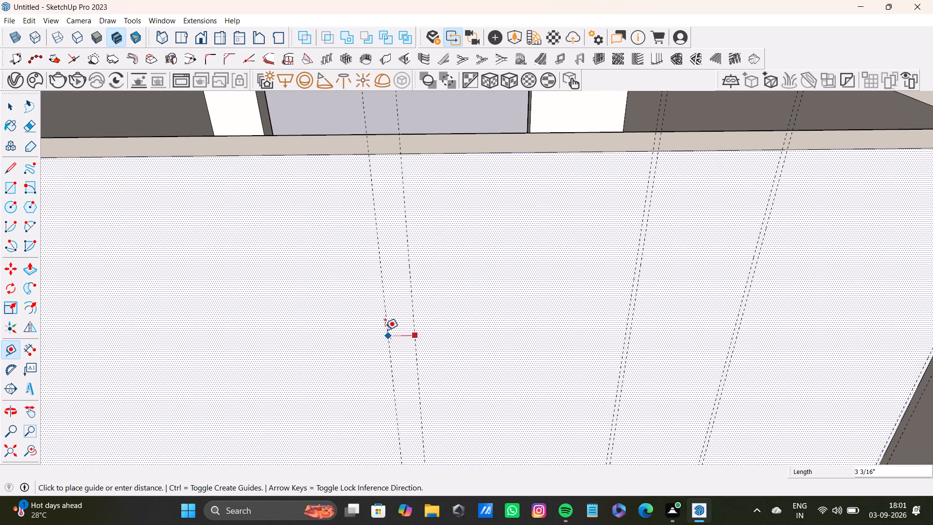
pyautogui.write('0.5')
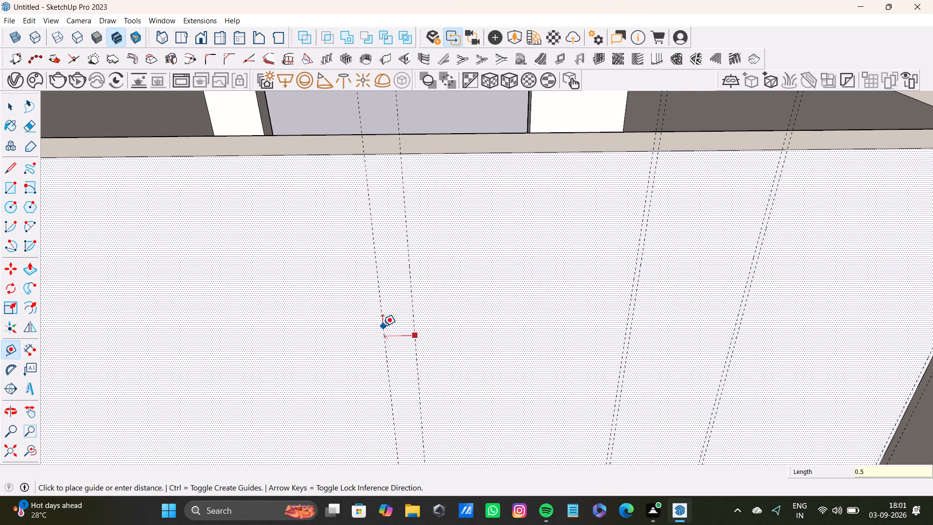
pyautogui.hotkey('shift', '"')
pyautogui.press('Return')
# Add the solid wall's fourth groove guide pair, placed 1' beyond the third pair and spaced 0.5" apart.
pyautogui.scroll(-7, 382, 326)
pyautogui.keyDown('shift'); pyautogui.moveTo(394, 343); pyautogui.dragTo(476, 337, button='middle'); pyautogui.keyUp('shift')
pyautogui.scroll(8, 458, 337)
pyautogui.click(490, 339)
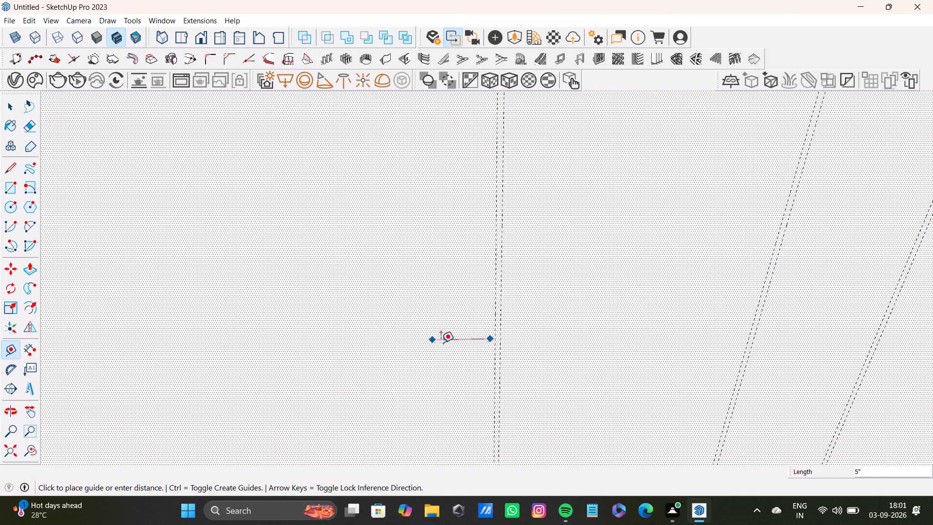
pyautogui.press('space')
pyautogui.press('t')
pyautogui.scroll(8, 486, 339)
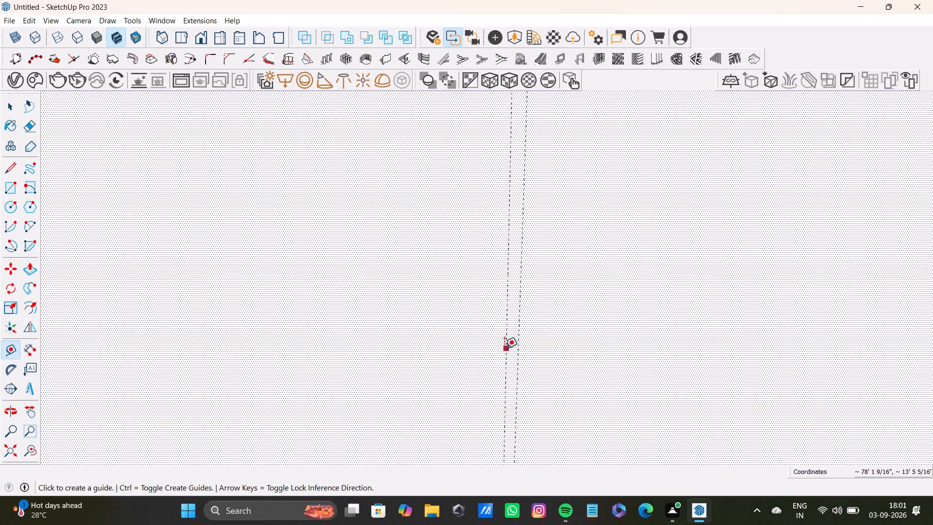
pyautogui.click(504, 349)
pyautogui.scroll(-9, 276, 333)
pyautogui.moveTo(276, 338); pyautogui.dragTo(464, 339, button='middle')
pyautogui.scroll(-4, 343, 333)
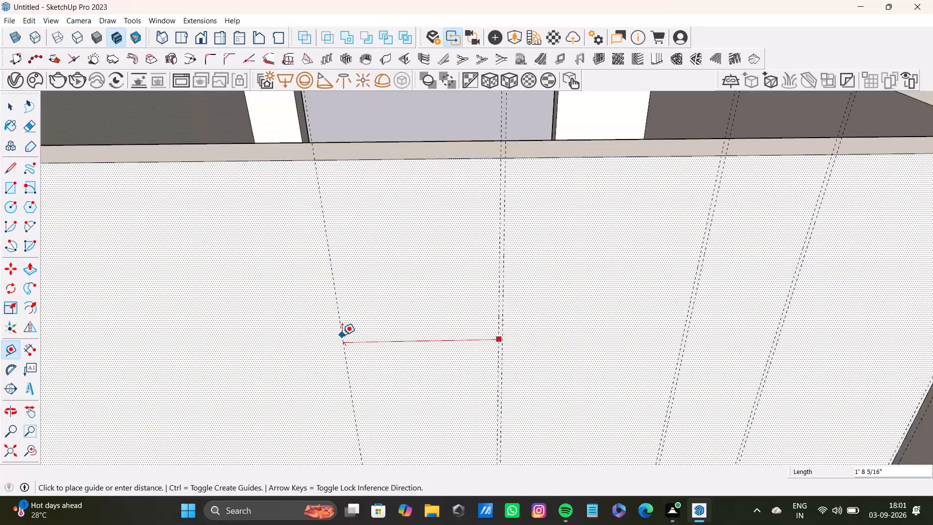
pyautogui.scroll(-4, 342, 335)
pyautogui.write("1'")
pyautogui.press('Return')
pyautogui.click(387, 339)
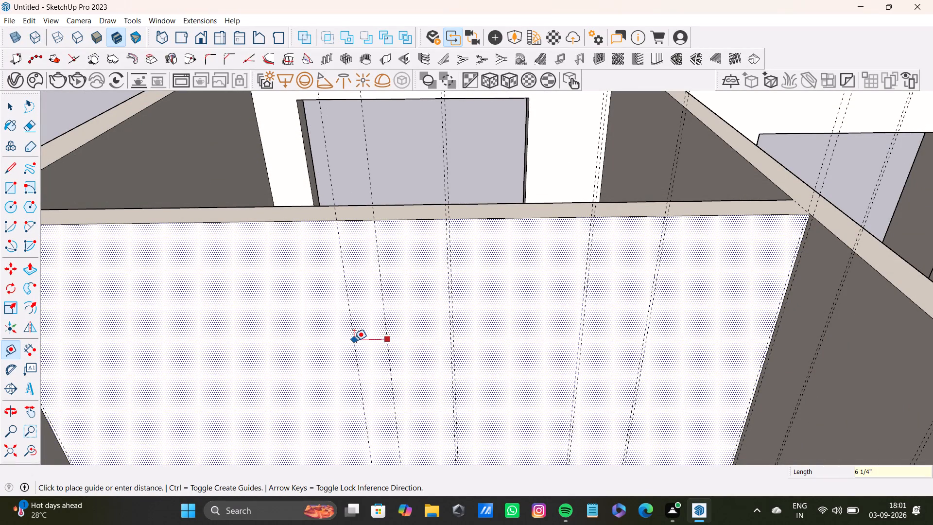
pyautogui.write('0.5"')
pyautogui.press('Return')
# Add the solid wall's fifth groove guide pair, placed 2' beyond the fourth pair and spaced 0.5" apart.
pyautogui.scroll(3, 372, 345)
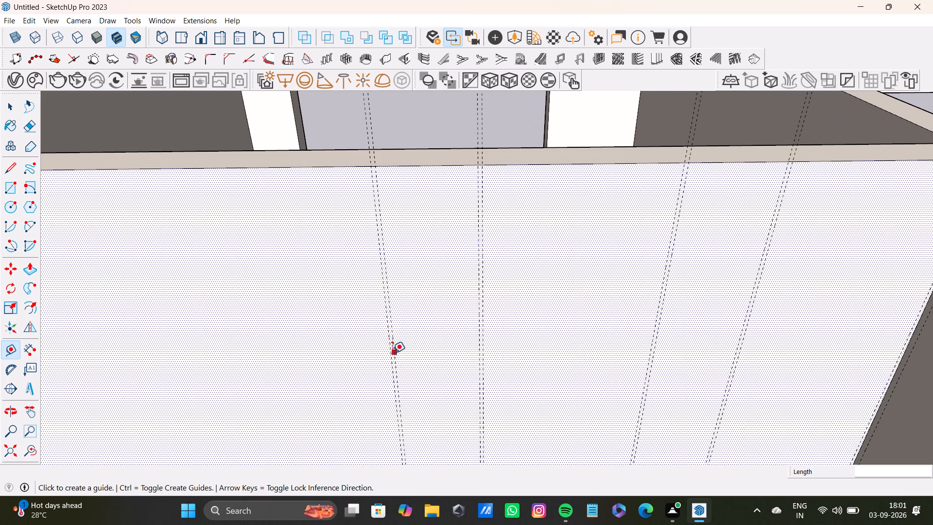
pyautogui.click(388, 353)
pyautogui.scroll(-8, 176, 347)
pyautogui.keyDown('shift'); pyautogui.moveTo(173, 348); pyautogui.dragTo(308, 342, button='middle'); pyautogui.keyUp('shift')
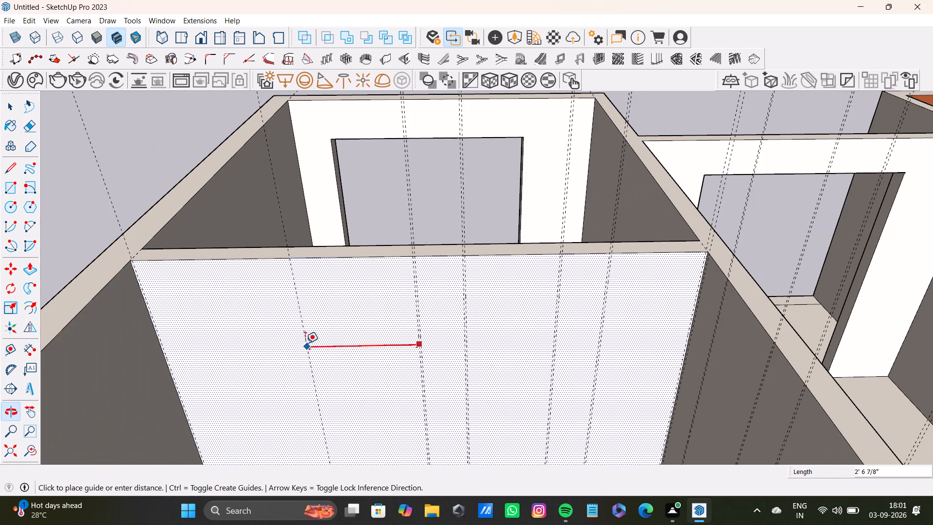
pyautogui.write("2'")
pyautogui.press('Return')
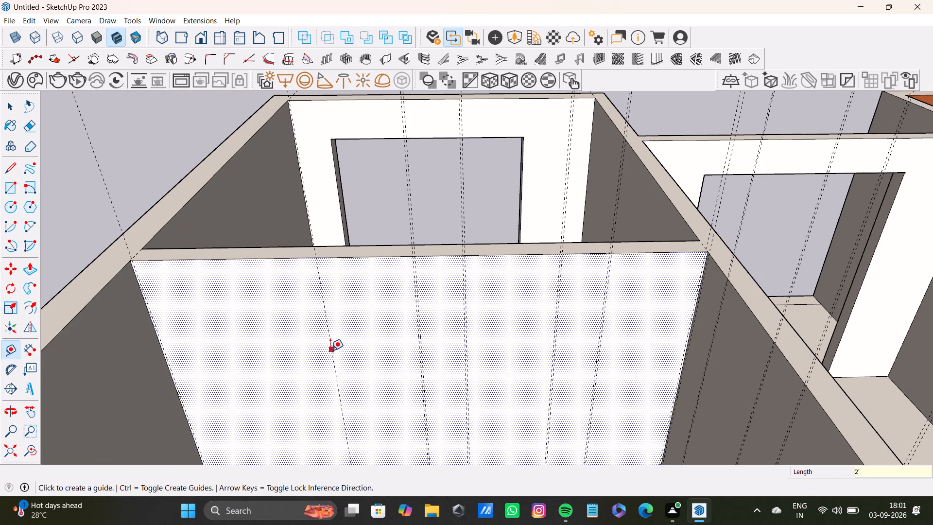
pyautogui.click(330, 351)
pyautogui.write('o,')
pyautogui.press('BackSpace')
pyautogui.press('/')
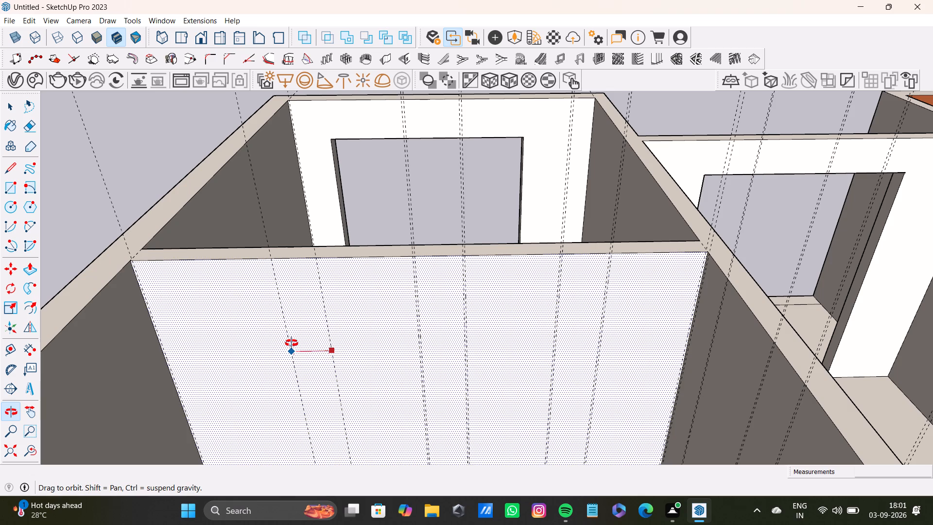
pyautogui.press('space')
pyautogui.press('t')
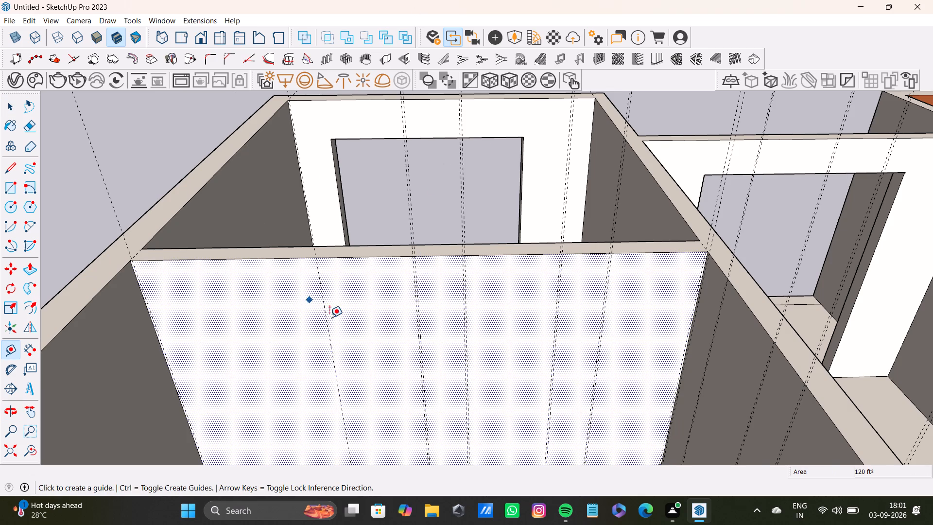
pyautogui.scroll(3, 330, 318)
pyautogui.click(327, 334)
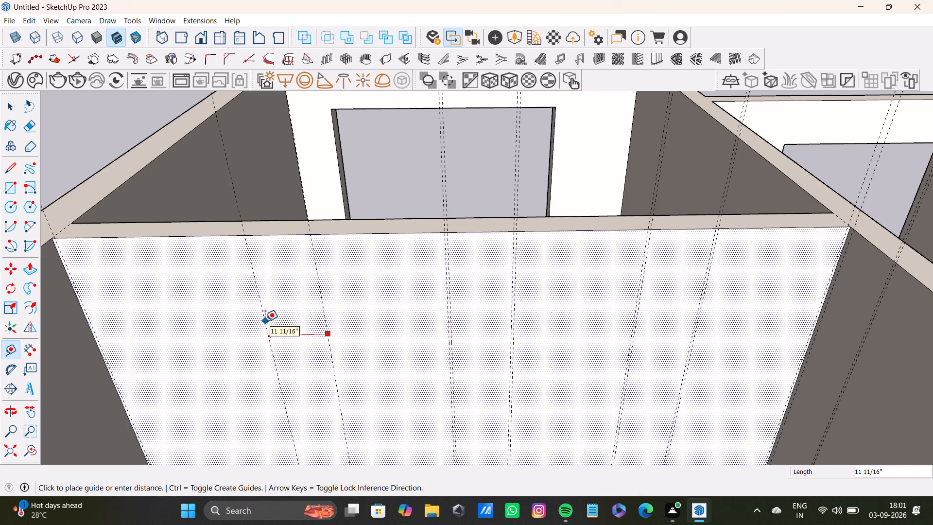
pyautogui.write('0.5')
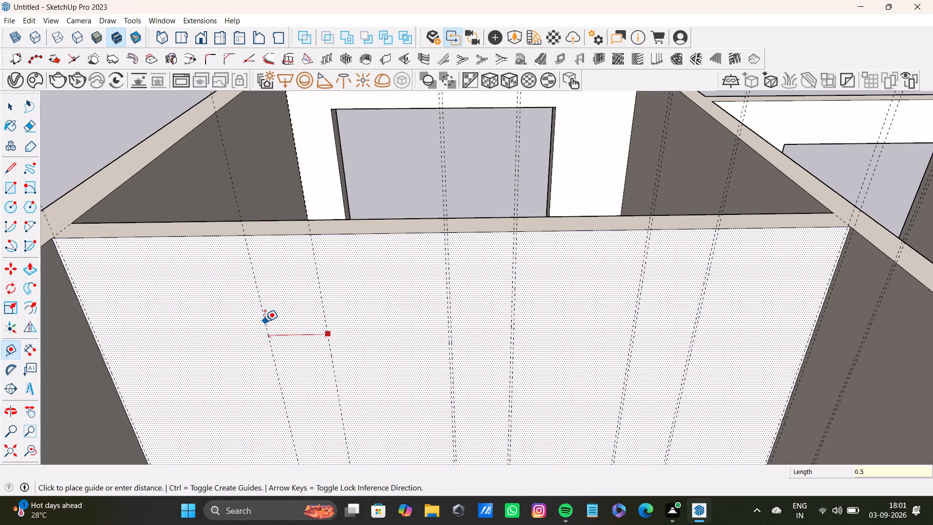
pyautogui.hotkey('shift', '"')
pyautogui.press('Return')
# Add the solid wall's sixth groove guide pair, placed 1' beyond the fifth pair and spaced 0.5" apart.
pyautogui.scroll(-4, 278, 331)
pyautogui.scroll(1, 292, 340)
pyautogui.keyDown('shift'); pyautogui.moveTo(292, 340); pyautogui.dragTo(293, 339, button='middle'); pyautogui.keyUp('shift')
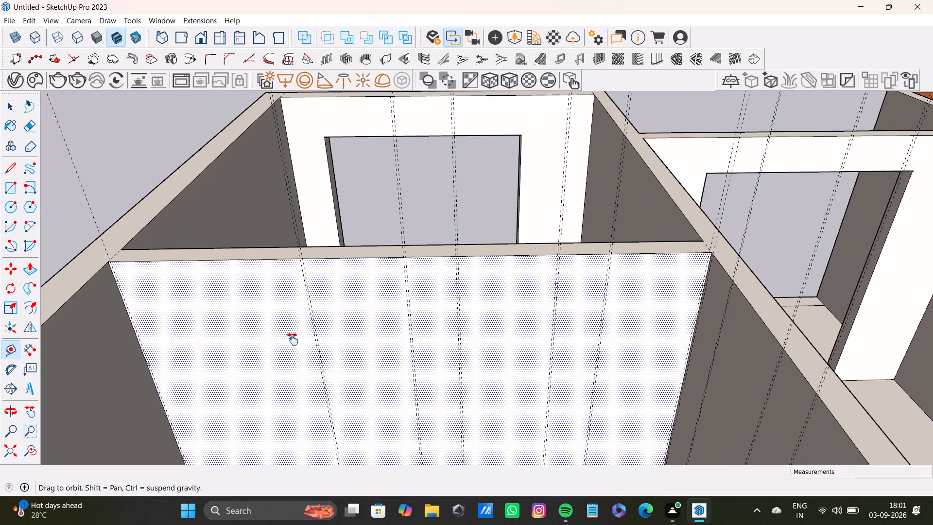
pyautogui.keyDown('shift'); pyautogui.moveTo(293, 339); pyautogui.dragTo(350, 319, button='middle'); pyautogui.keyUp('shift')
pyautogui.scroll(13, 350, 315)
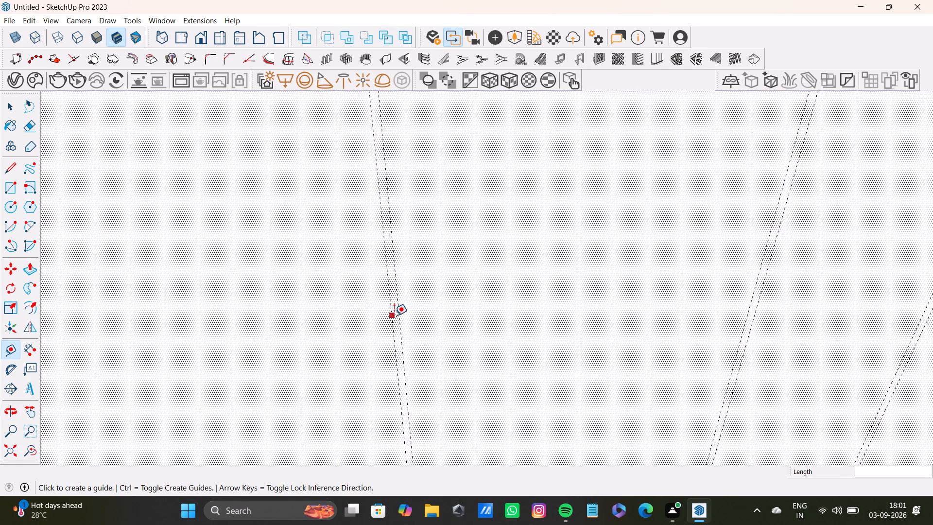
pyautogui.click(392, 317)
pyautogui.scroll(-11, 281, 317)
pyautogui.moveTo(234, 320); pyautogui.dragTo(422, 312, button='middle')
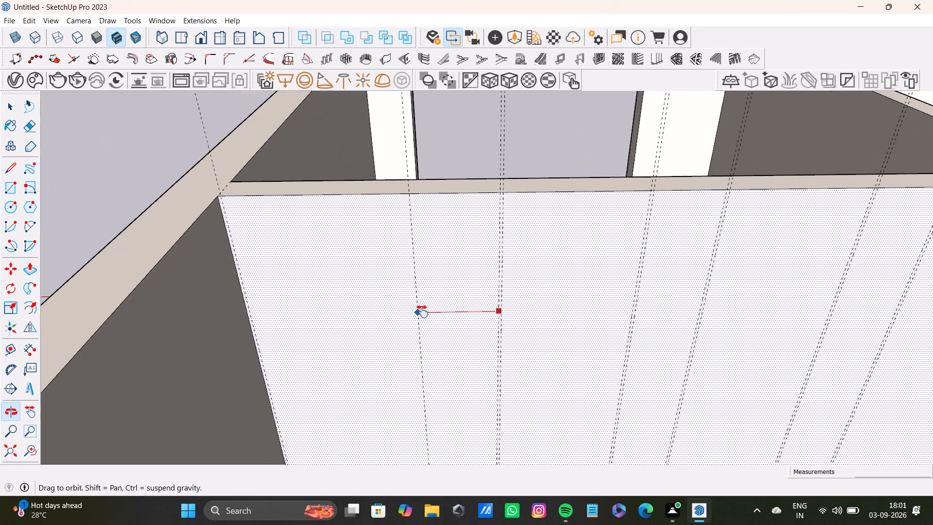
pyautogui.moveTo(422, 312); pyautogui.dragTo(381, 316, button='middle')
pyautogui.press('1')
pyautogui.press("'")
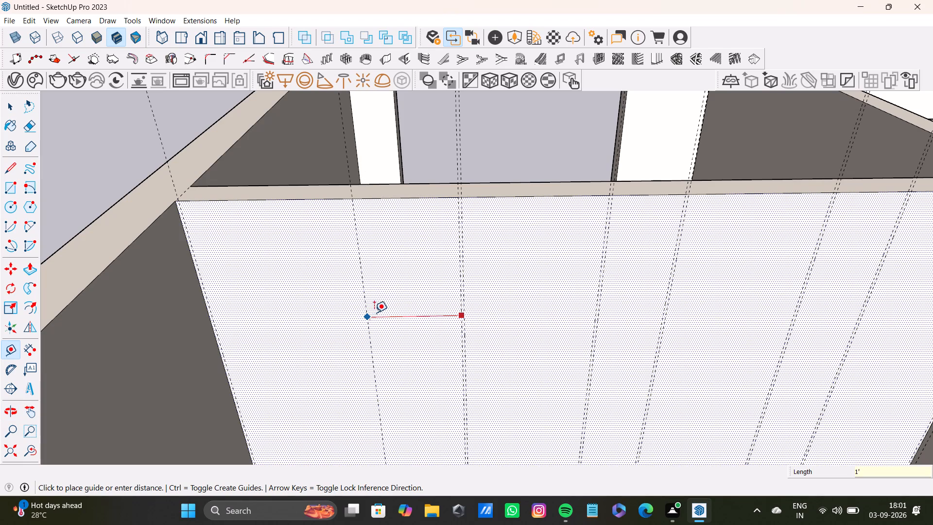
pyautogui.press('Return')
pyautogui.click(390, 308)
pyautogui.press('space')
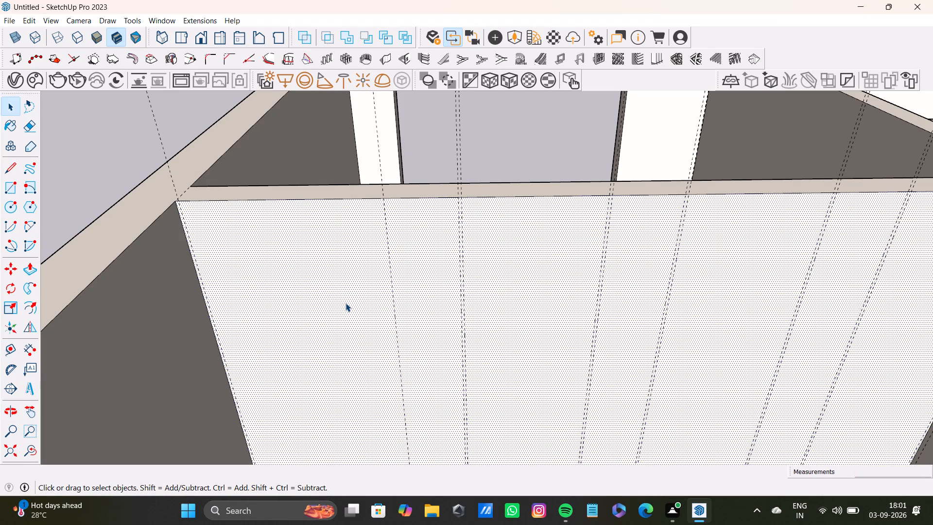
pyautogui.press('space')
pyautogui.press('t')
pyautogui.click(393, 305)
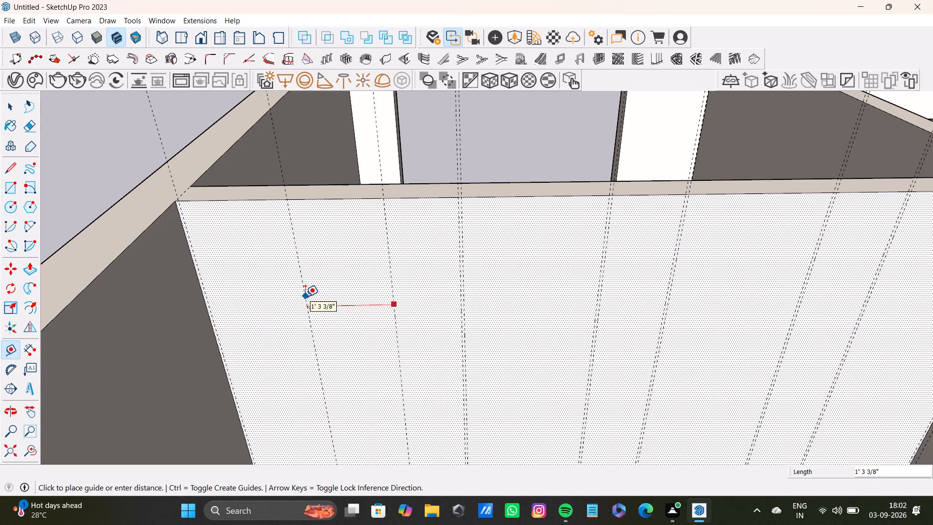
pyautogui.write('0.5')
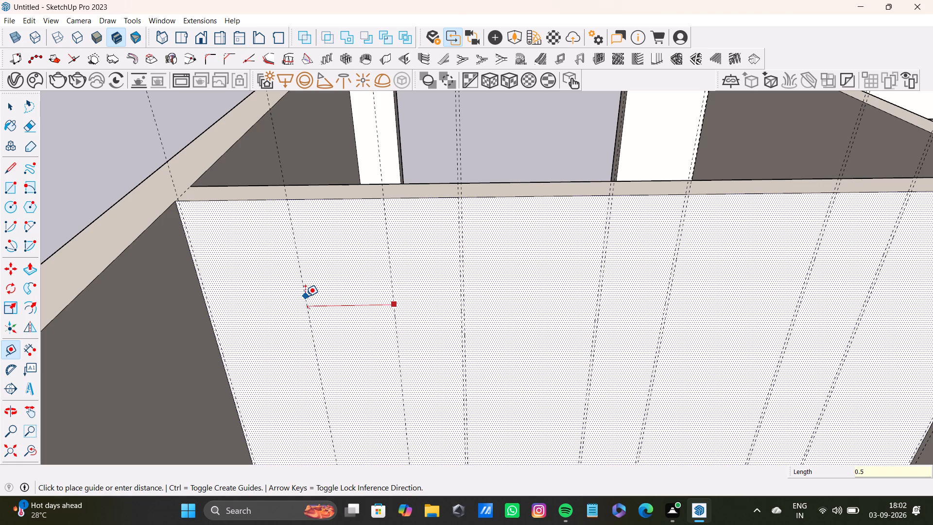
pyautogui.hotkey('shift', '"')
pyautogui.press('Return')
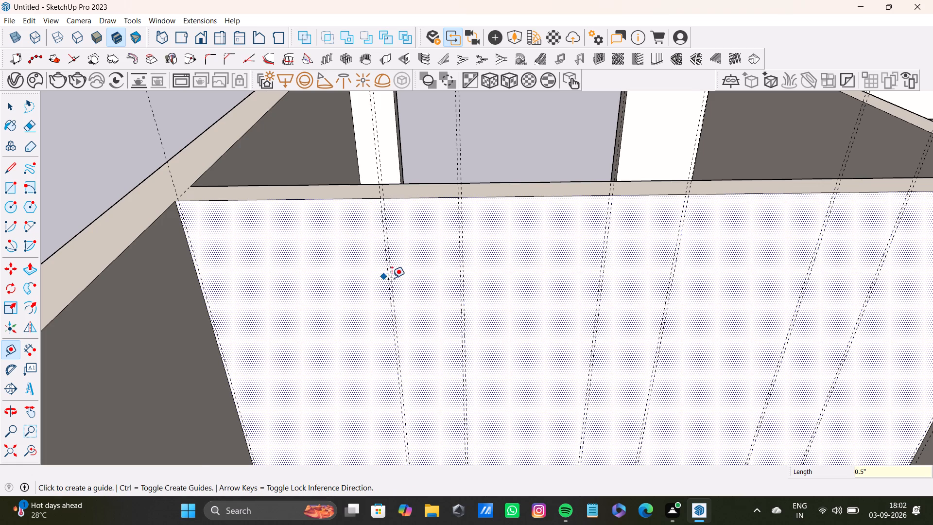
# Add the solid wall's seventh groove guide pair near its far edge, placed 2' beyond the sixth pair and spaced 0.5" apart.
pyautogui.scroll(8, 394, 278)
pyautogui.click(383, 292)
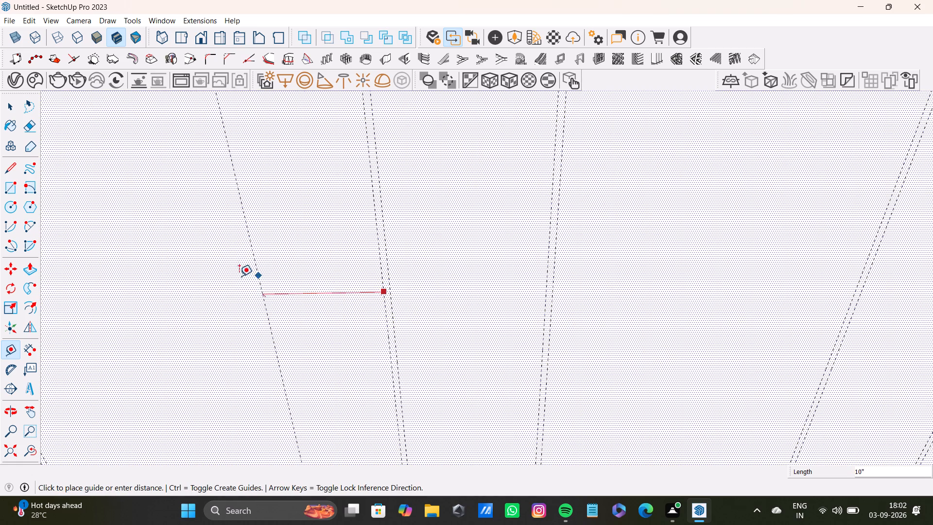
pyautogui.scroll(-9, 239, 277)
pyautogui.keyDown('shift'); pyautogui.moveTo(223, 300); pyautogui.dragTo(356, 287, button='middle'); pyautogui.keyUp('shift')
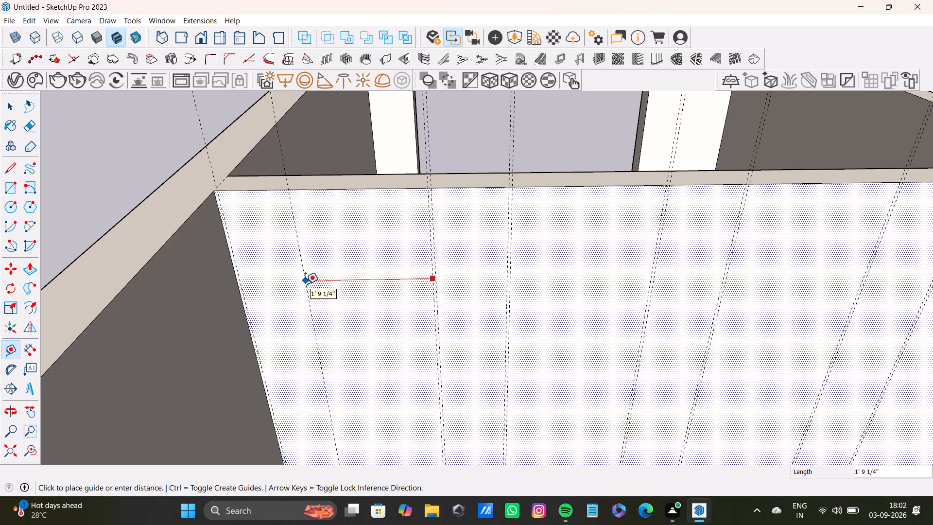
pyautogui.press('1')
pyautogui.press('BackSpace')
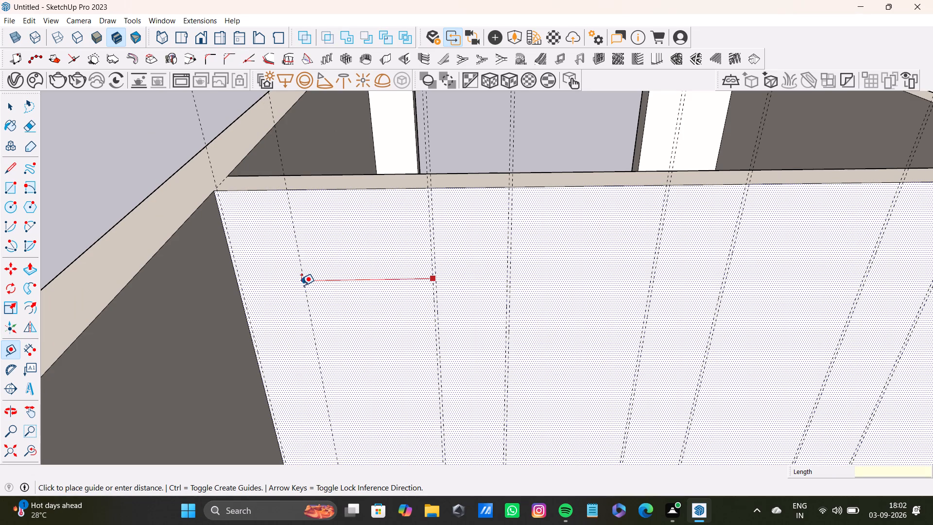
pyautogui.write("2'")
pyautogui.press('Return')
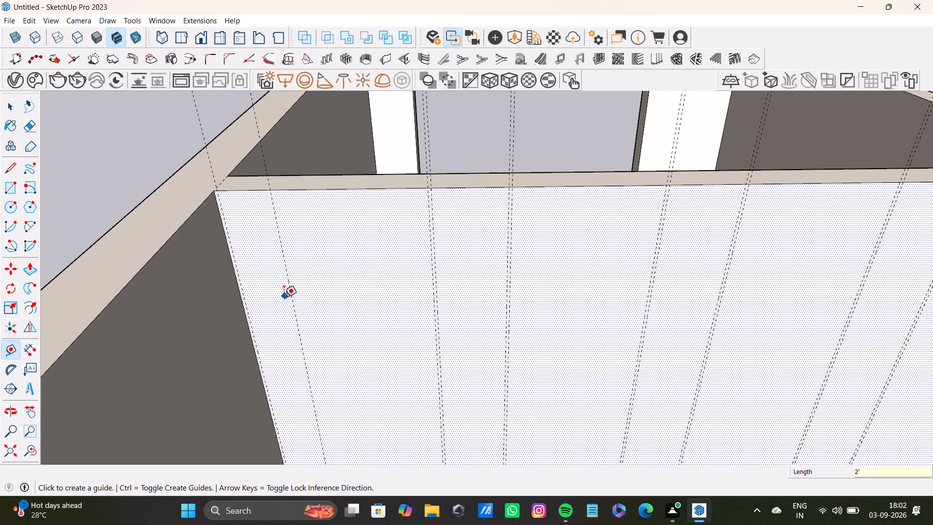
pyautogui.scroll(4, 284, 297)
pyautogui.click(296, 302)
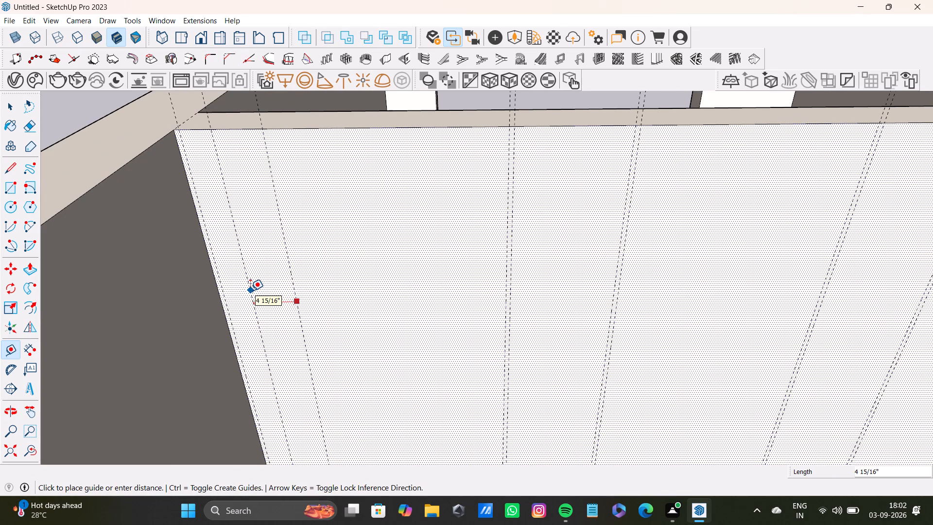
pyautogui.write('0.5')
pyautogui.hotkey('shift', '"')
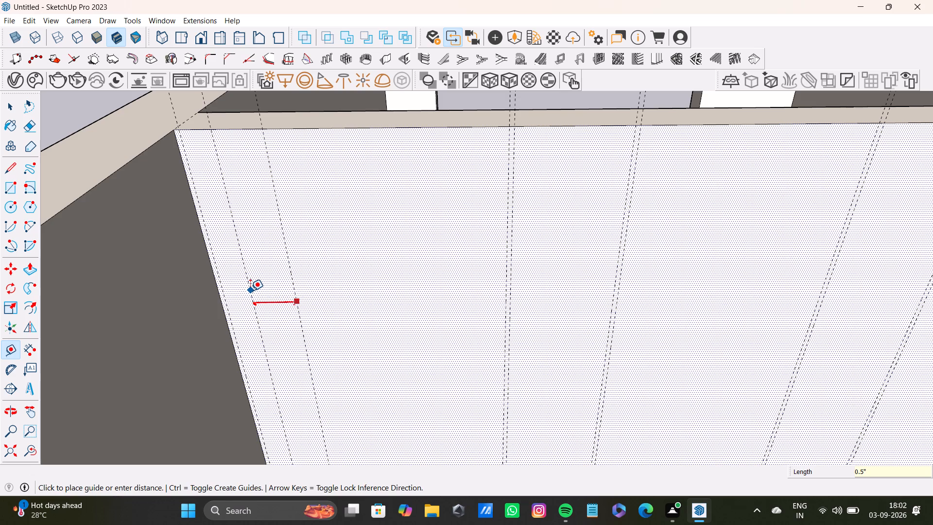
pyautogui.press('Return')
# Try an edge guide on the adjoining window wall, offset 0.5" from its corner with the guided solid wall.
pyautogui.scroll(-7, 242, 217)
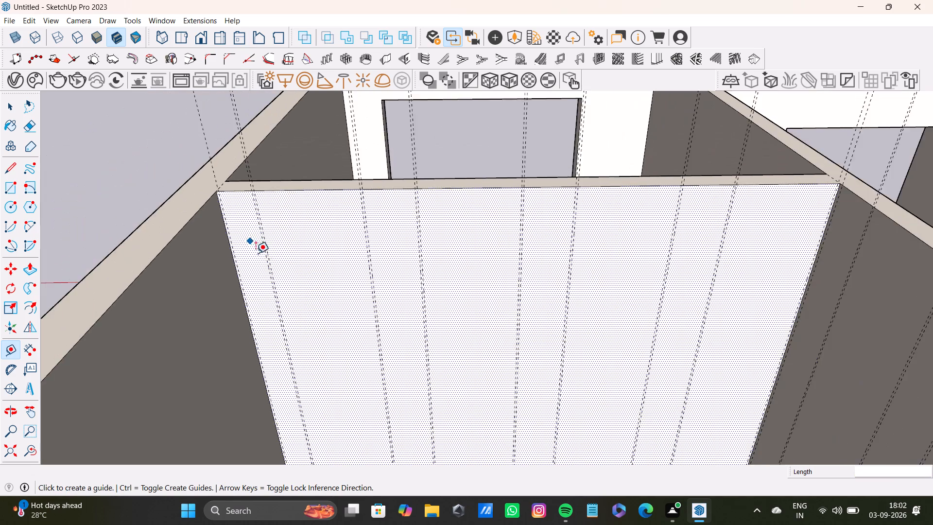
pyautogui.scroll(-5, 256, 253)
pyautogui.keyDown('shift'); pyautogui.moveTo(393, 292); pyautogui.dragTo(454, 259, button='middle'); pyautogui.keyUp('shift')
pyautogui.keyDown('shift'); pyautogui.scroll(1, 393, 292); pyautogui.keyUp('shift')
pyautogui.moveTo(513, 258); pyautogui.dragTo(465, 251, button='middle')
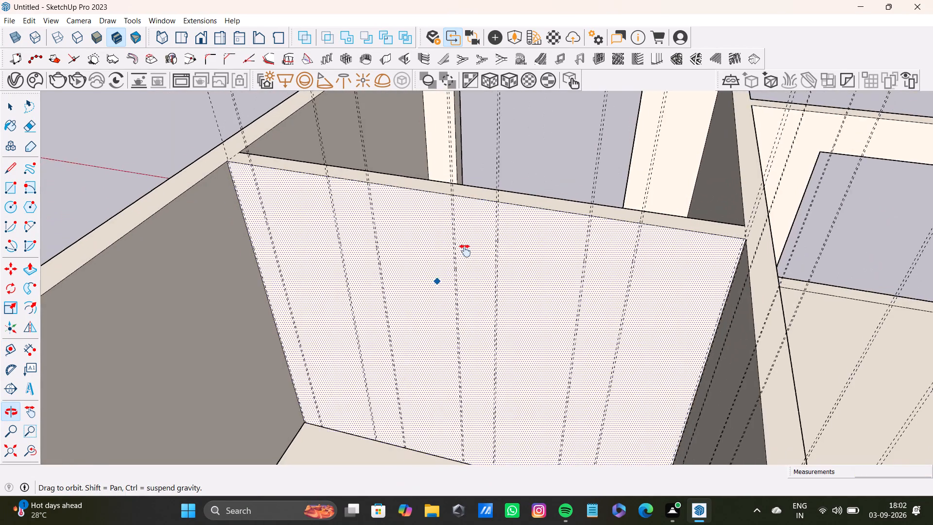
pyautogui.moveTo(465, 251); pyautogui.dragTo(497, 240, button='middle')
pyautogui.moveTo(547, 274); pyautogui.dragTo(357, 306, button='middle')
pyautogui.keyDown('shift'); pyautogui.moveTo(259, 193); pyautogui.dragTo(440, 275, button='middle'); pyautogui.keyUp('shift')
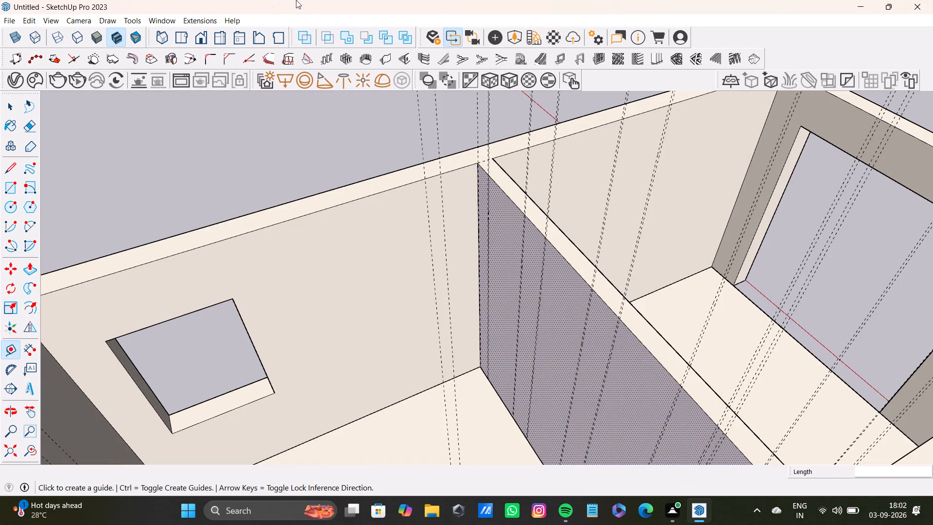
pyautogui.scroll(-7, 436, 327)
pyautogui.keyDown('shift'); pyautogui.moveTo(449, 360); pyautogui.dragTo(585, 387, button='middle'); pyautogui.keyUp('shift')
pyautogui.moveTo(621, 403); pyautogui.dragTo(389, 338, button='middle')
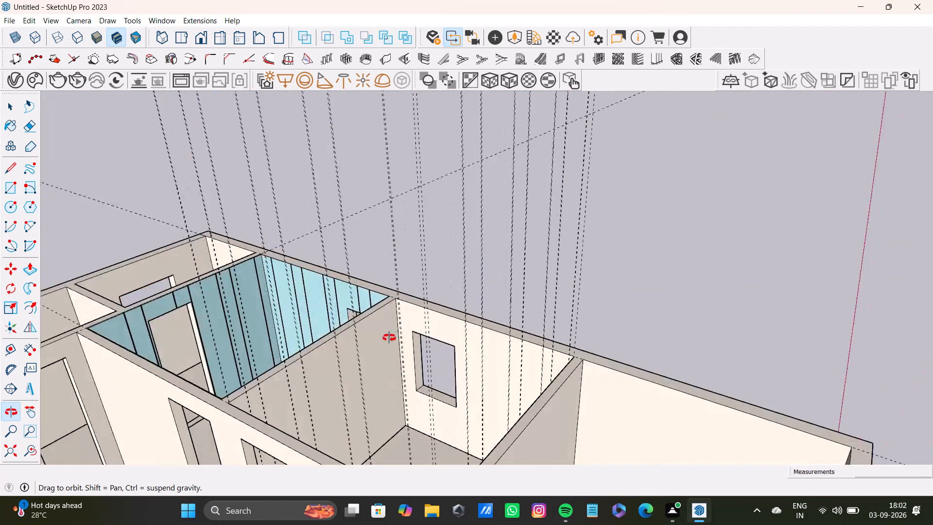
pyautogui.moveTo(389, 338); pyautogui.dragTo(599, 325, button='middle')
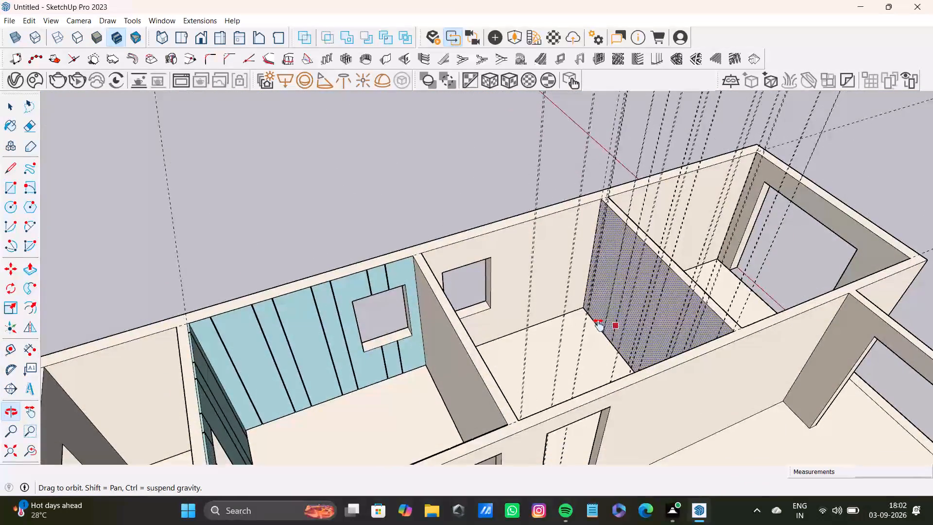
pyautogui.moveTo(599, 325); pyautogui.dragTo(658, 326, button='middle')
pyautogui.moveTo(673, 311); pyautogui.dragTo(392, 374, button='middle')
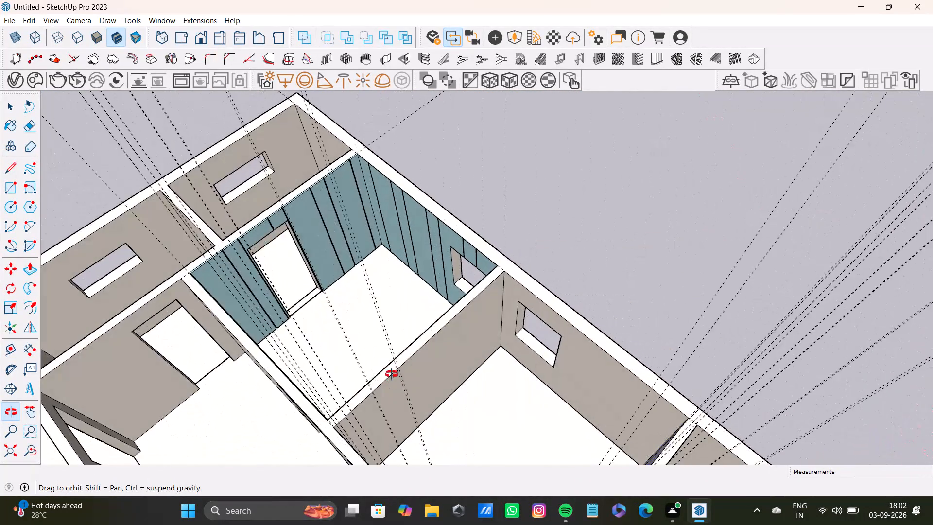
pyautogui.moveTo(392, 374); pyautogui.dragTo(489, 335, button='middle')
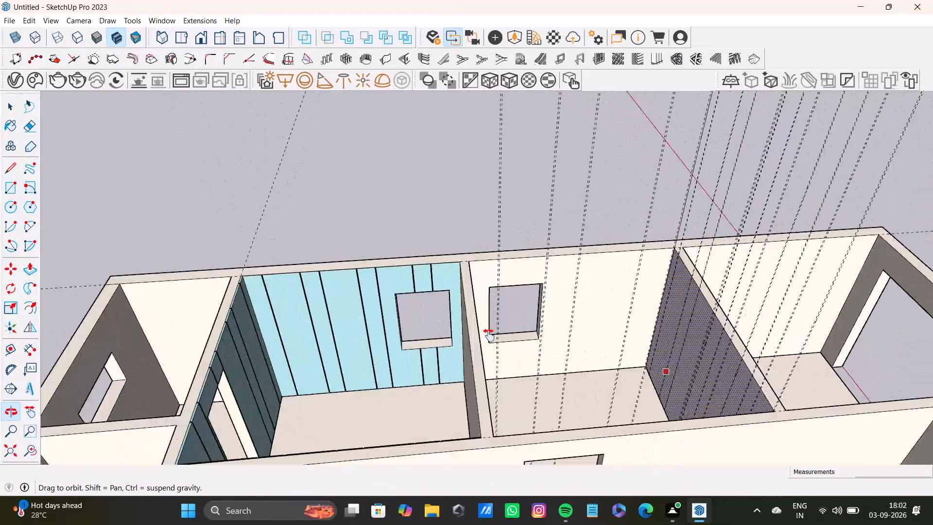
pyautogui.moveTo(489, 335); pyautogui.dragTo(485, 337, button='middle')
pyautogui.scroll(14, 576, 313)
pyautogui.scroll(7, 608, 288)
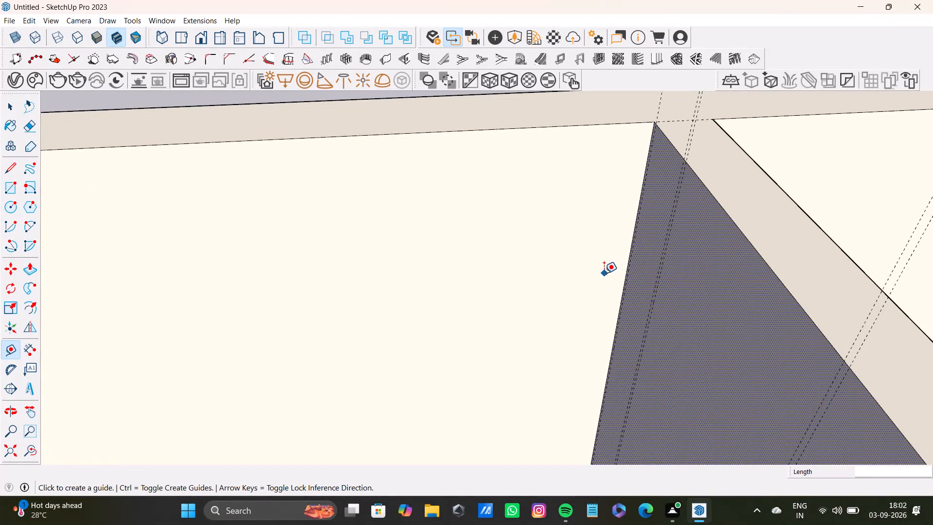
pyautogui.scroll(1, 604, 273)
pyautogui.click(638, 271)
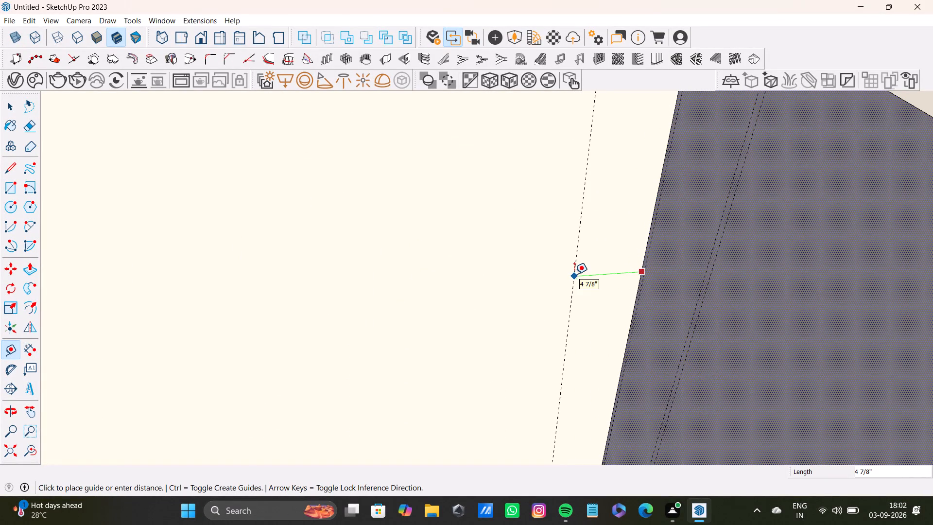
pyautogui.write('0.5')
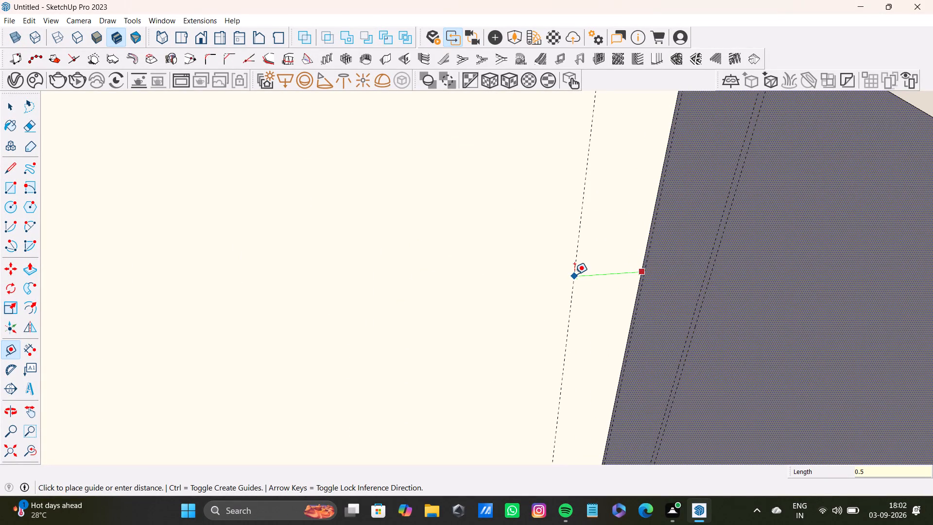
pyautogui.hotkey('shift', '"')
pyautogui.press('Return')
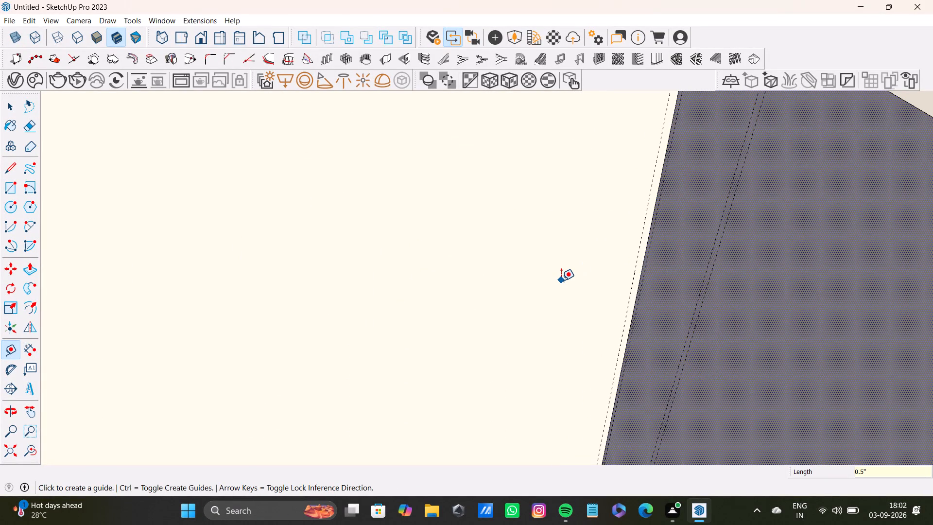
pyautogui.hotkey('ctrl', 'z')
# Add a vertical edge guide on the window wall, offset 1" from its corner with the guided solid wall.
pyautogui.scroll(13, 631, 276)
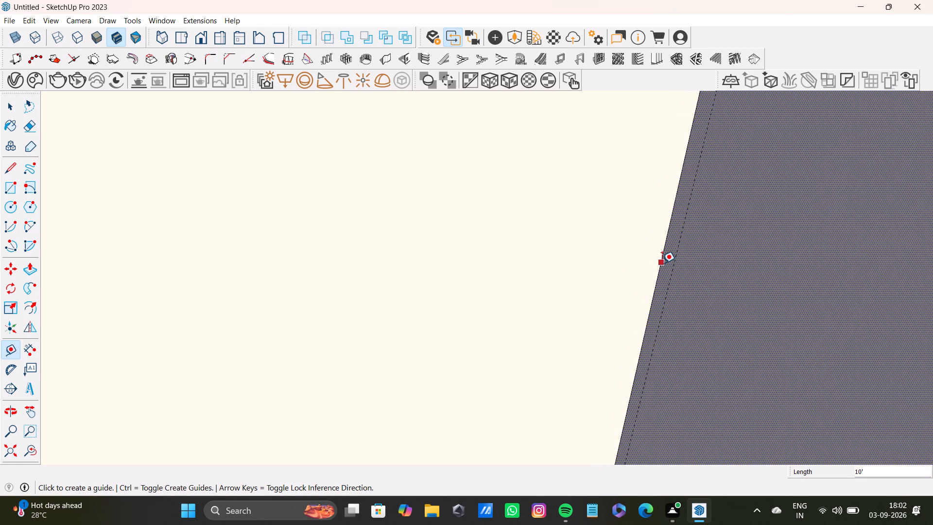
pyautogui.click(659, 263)
pyautogui.press('1')
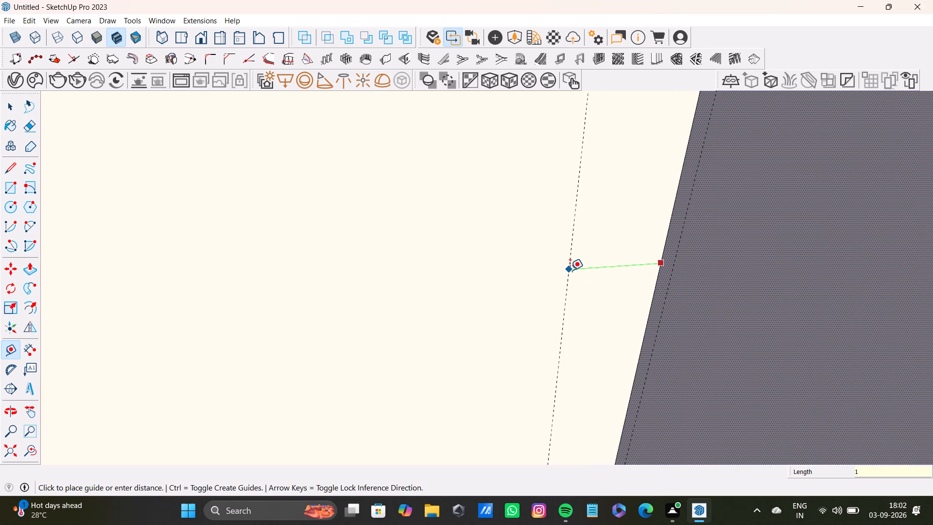
pyautogui.hotkey('shift', '"')
pyautogui.press('Return')
pyautogui.scroll(-9, 570, 270)
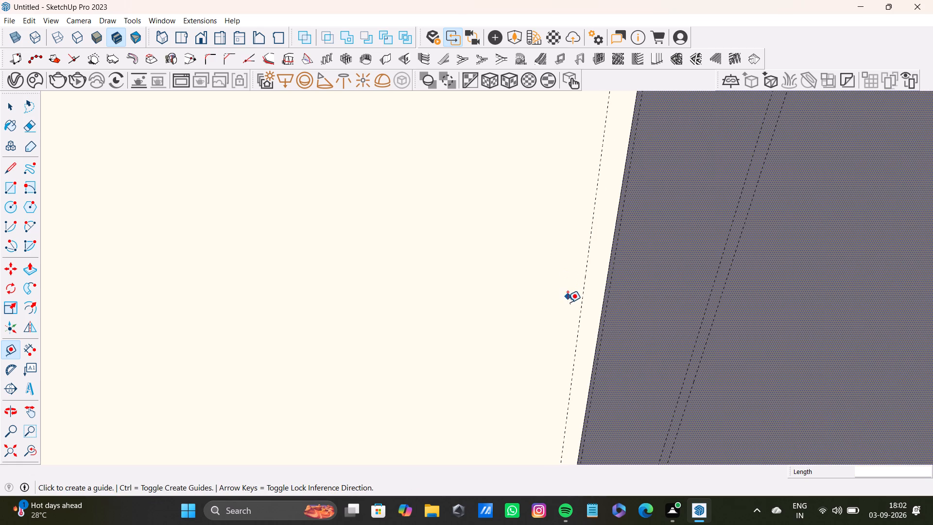
# Undo the last edge guide and place it again on the window wall, 1" from its corner with the guided solid wall.
pyautogui.scroll(-8, 566, 311)
pyautogui.moveTo(564, 315); pyautogui.dragTo(626, 336, button='middle')
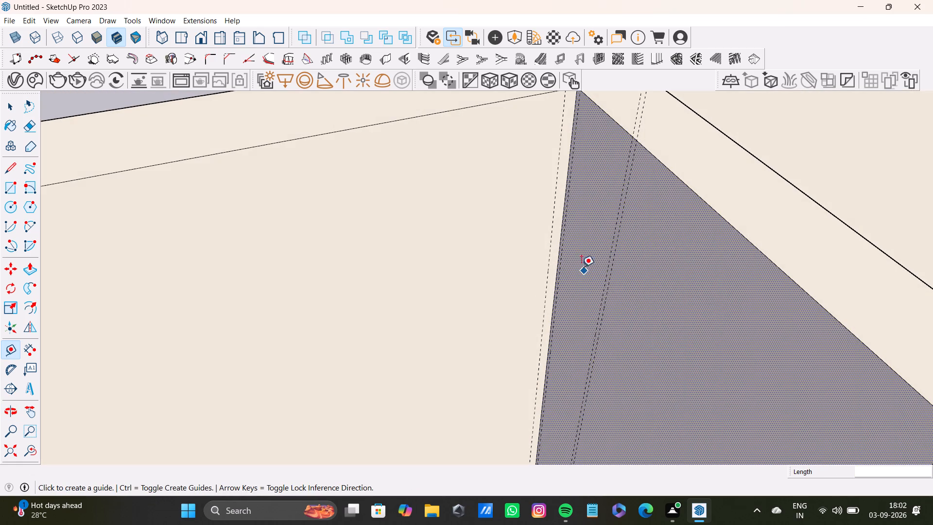
pyautogui.scroll(9, 571, 258)
pyautogui.hotkey('ctrl', 'z')
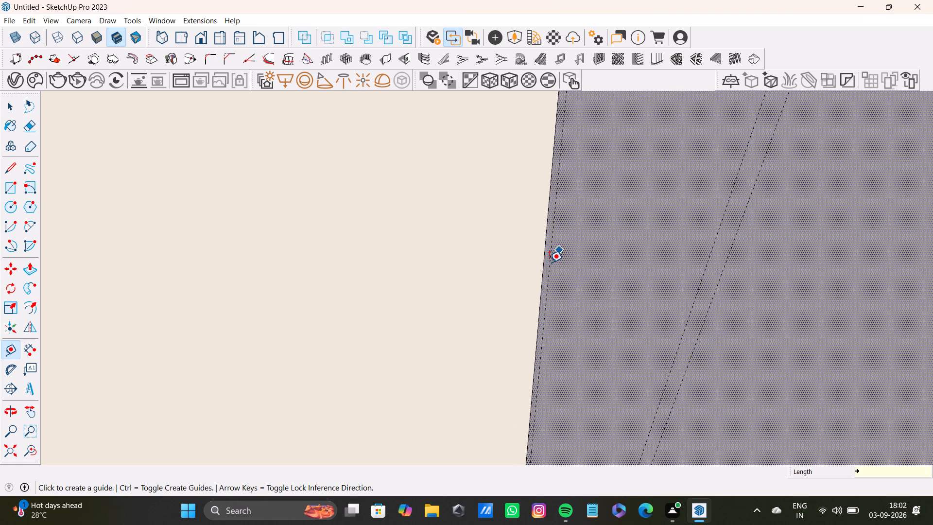
pyautogui.scroll(6, 536, 265)
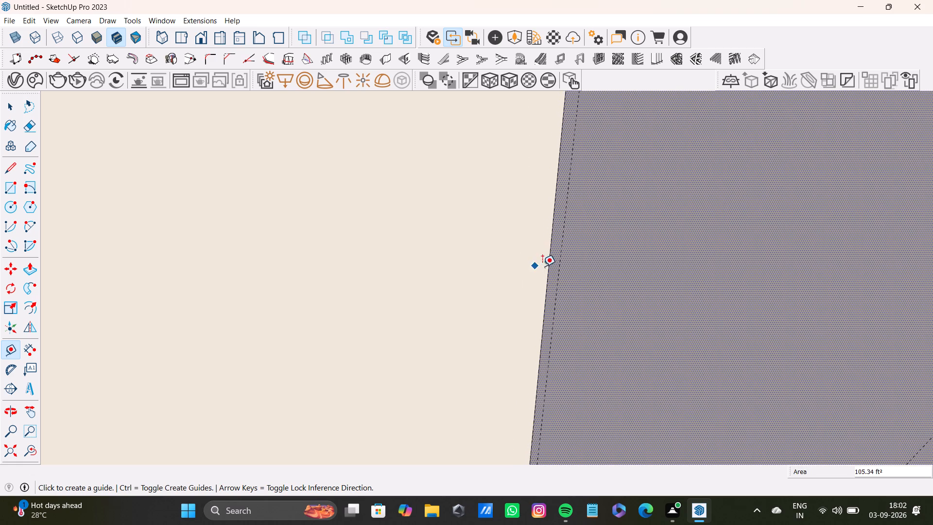
pyautogui.scroll(3, 542, 266)
pyautogui.click(553, 259)
pyautogui.press('1')
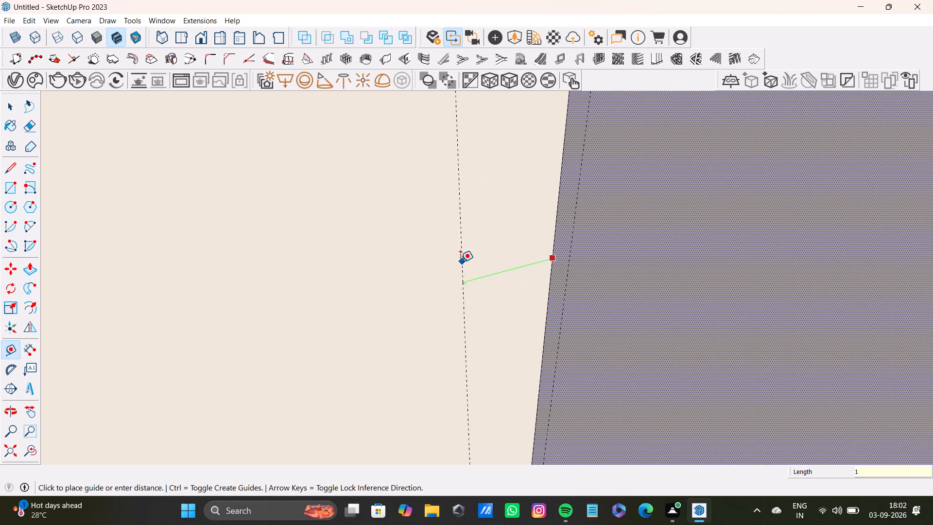
pyautogui.hotkey('shift', '"')
pyautogui.press('Return')
# Replace the guided solid wall's edge guide at the window-wall corner with one offset 1" from that corner.
pyautogui.press('space')
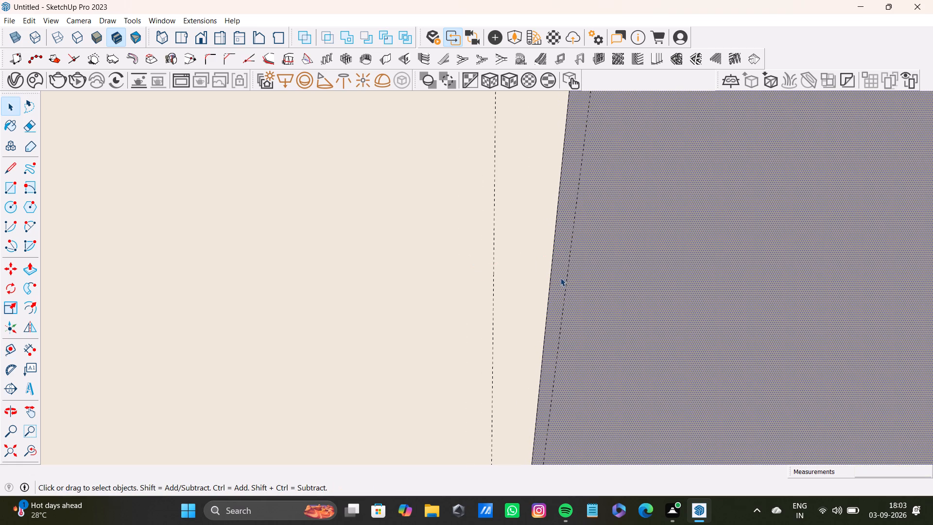
pyautogui.click(566, 291)
pyautogui.scroll(-18, 553, 299)
pyautogui.moveTo(544, 319); pyautogui.dragTo(657, 339, button='middle')
pyautogui.scroll(5, 529, 170)
pyautogui.press('Delete')
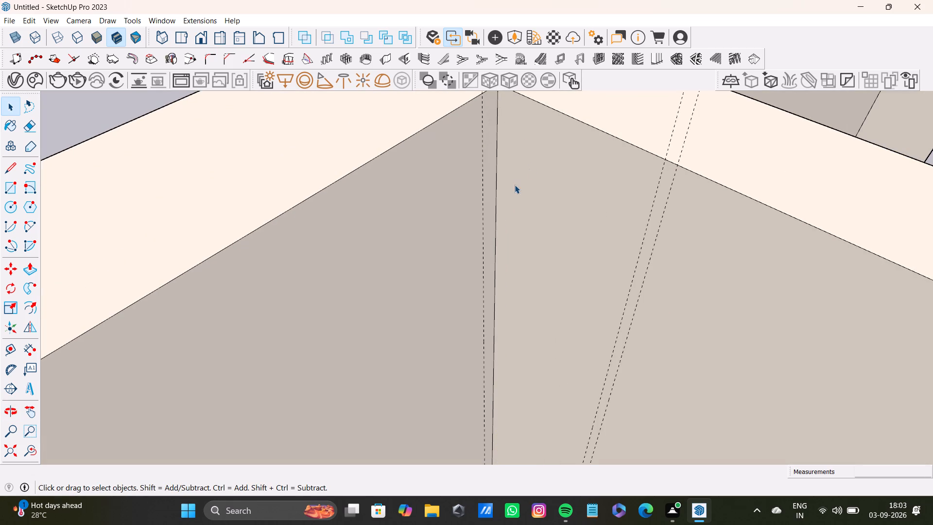
pyautogui.press('t')
pyautogui.scroll(3, 501, 238)
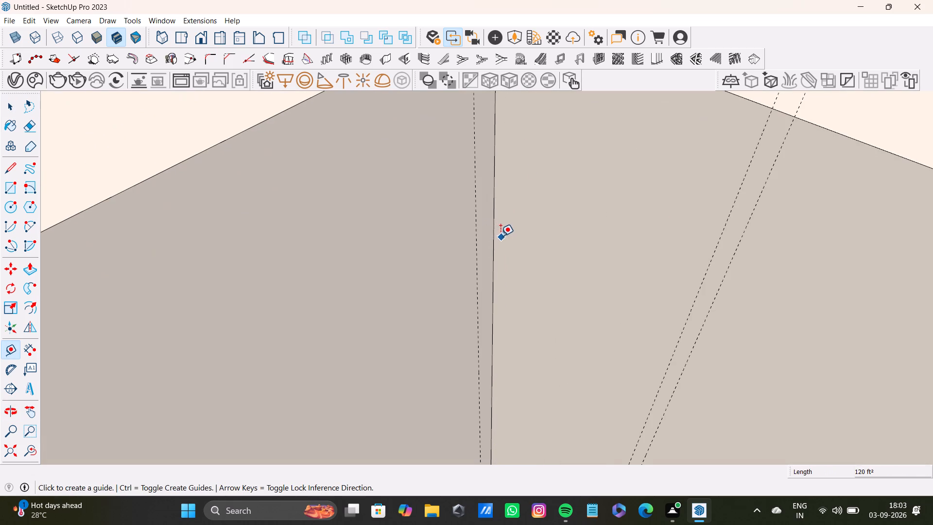
pyautogui.click(495, 234)
pyautogui.press('1')
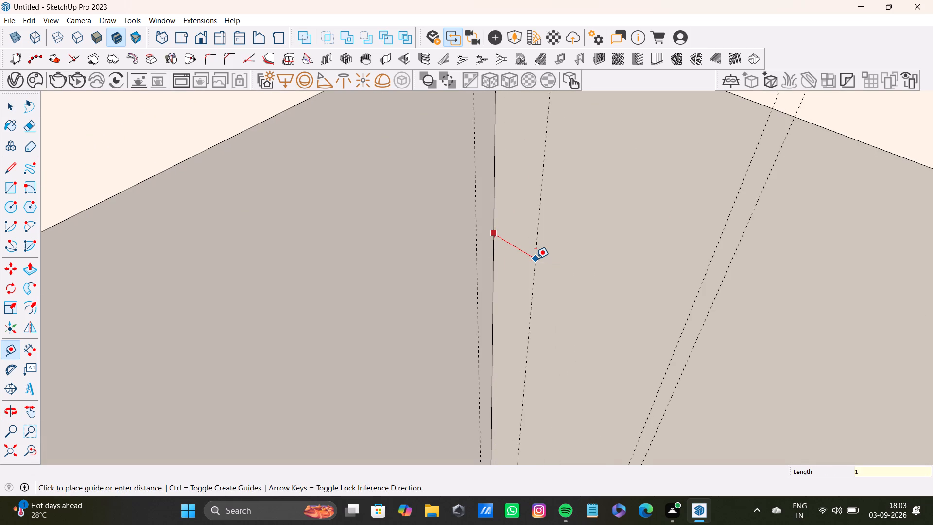
pyautogui.hotkey('shift', '"')
pyautogui.press('Return')
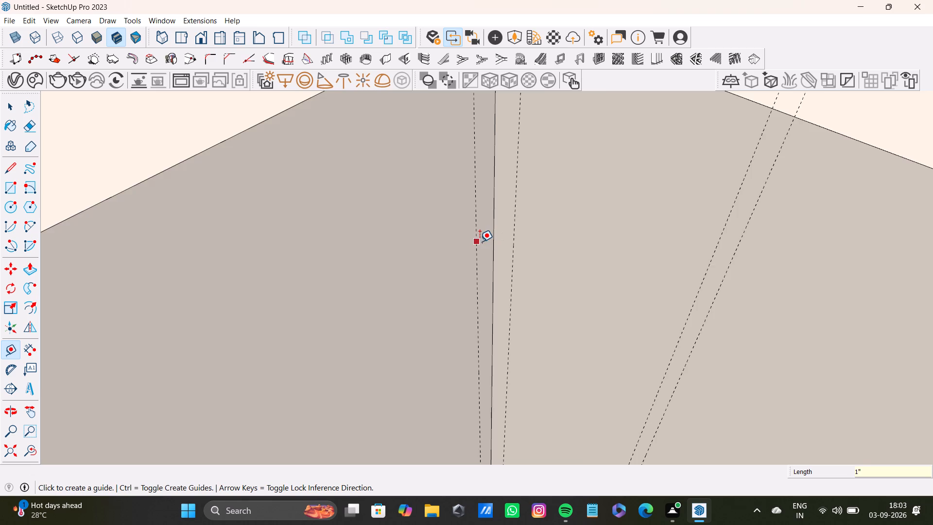
# Replace the guided solid wall's edge guide at its opposite end with one offset 1" from the corner.
pyautogui.scroll(-5, 480, 242)
pyautogui.scroll(1, 480, 242)
pyautogui.scroll(-17, 480, 242)
pyautogui.keyDown('shift'); pyautogui.moveTo(493, 276); pyautogui.dragTo(426, 174, button='middle'); pyautogui.keyUp('shift')
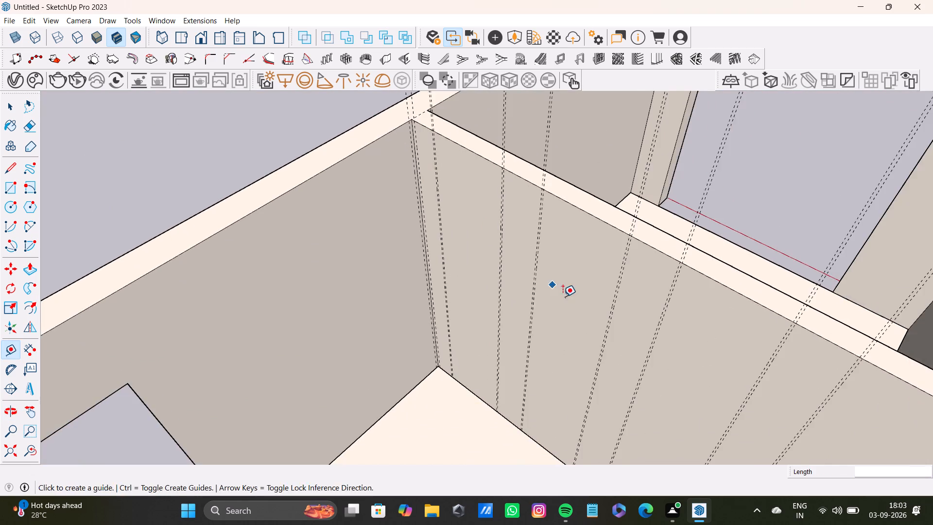
pyautogui.moveTo(563, 301); pyautogui.dragTo(710, 359, button='middle')
pyautogui.keyDown('shift'); pyautogui.moveTo(706, 300); pyautogui.dragTo(252, 266, button='middle'); pyautogui.keyUp('shift')
pyautogui.scroll(8, 519, 265)
pyautogui.moveTo(434, 274); pyautogui.dragTo(549, 287, button='middle')
pyautogui.scroll(5, 608, 198)
pyautogui.keyDown('shift'); pyautogui.moveTo(624, 166); pyautogui.dragTo(557, 274, button='middle'); pyautogui.keyUp('shift')
pyautogui.scroll(4, 589, 239)
pyautogui.press('space')
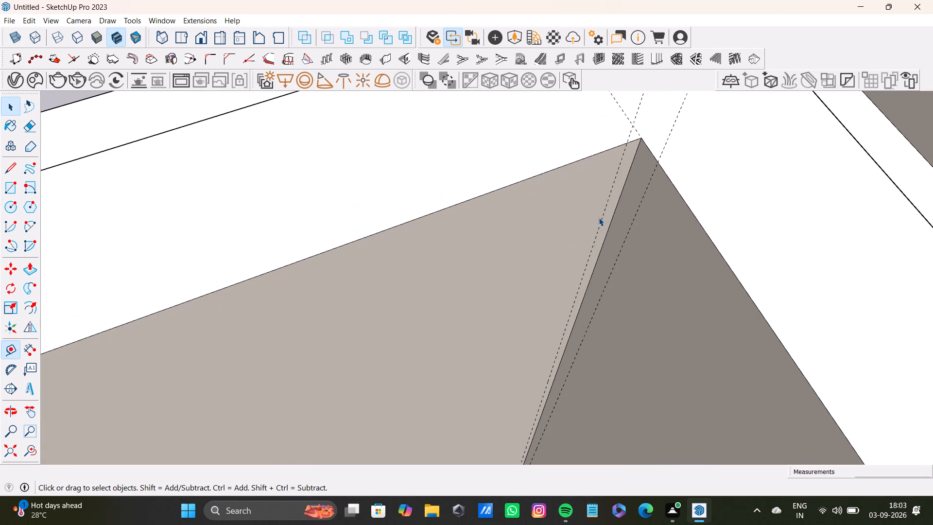
pyautogui.click(603, 216)
pyautogui.press('Delete')
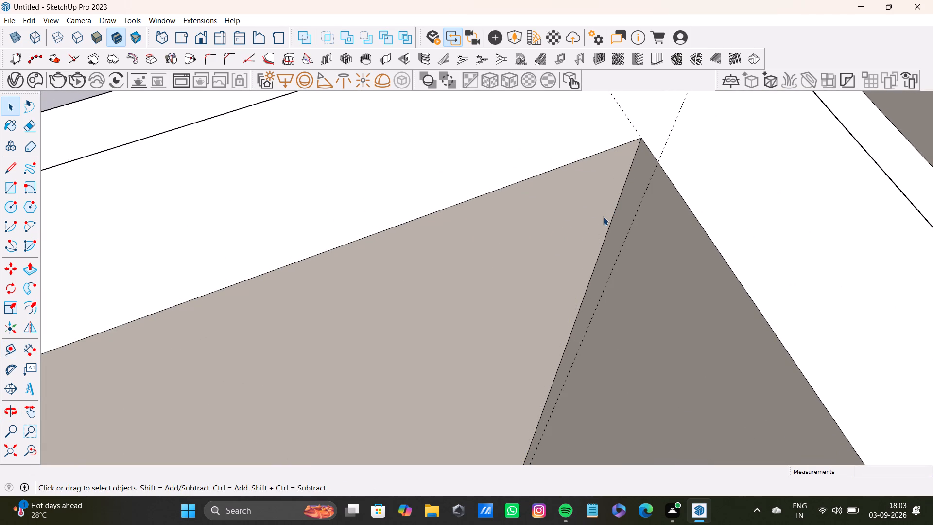
pyautogui.press('t')
pyautogui.click(611, 221)
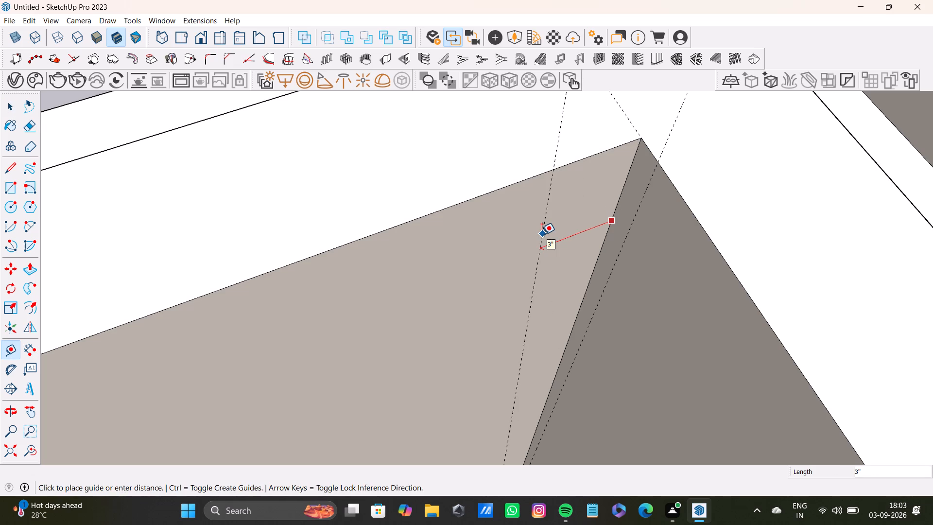
pyautogui.press('5')
pyautogui.press('BackSpace')
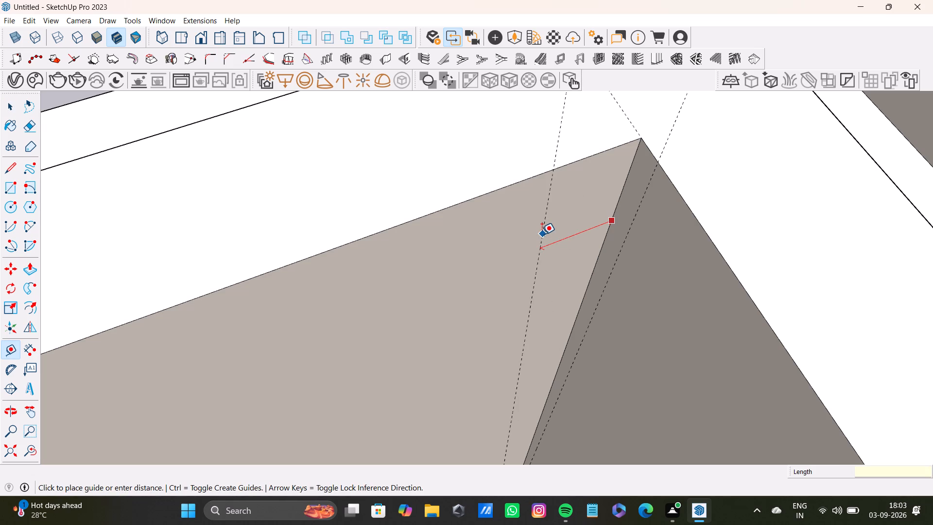
pyautogui.press('1')
pyautogui.hotkey('shift', '"')
pyautogui.press('Return')
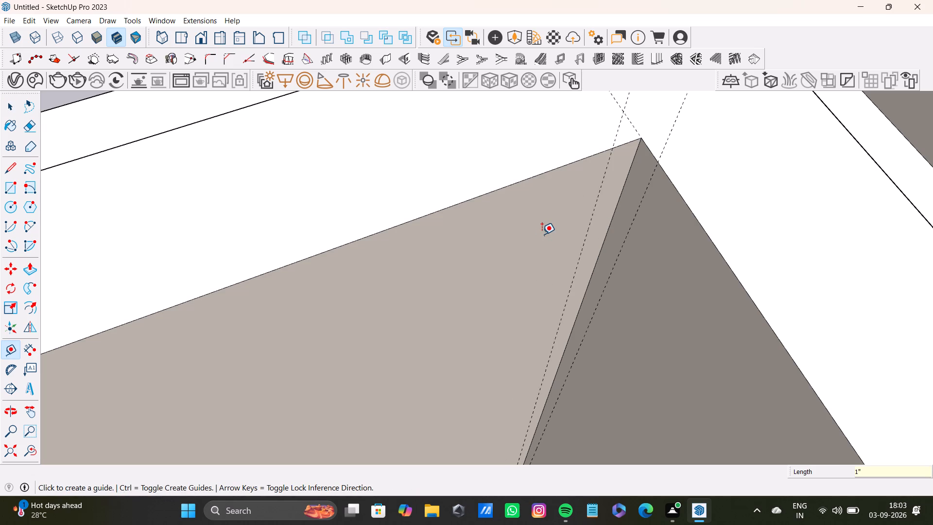
# Replace the adjoining wall's edge guide at this same corner with one offset 1" from the corner.
pyautogui.scroll(-3, 550, 265)
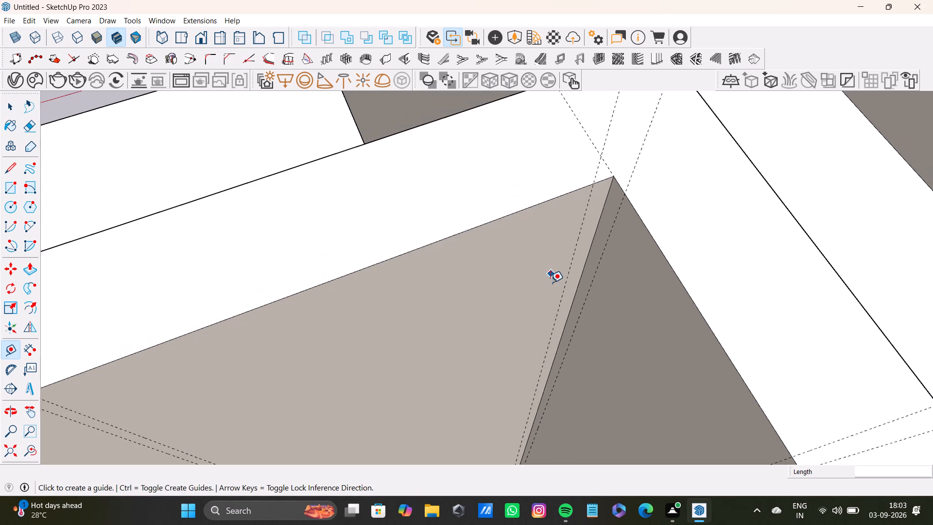
pyautogui.moveTo(550, 291); pyautogui.dragTo(547, 256, button='middle')
pyautogui.moveTo(563, 282); pyautogui.dragTo(653, 296, button='middle')
pyautogui.scroll(4, 637, 251)
pyautogui.keyDown('shift'); pyautogui.moveTo(625, 245); pyautogui.dragTo(540, 290, button='middle'); pyautogui.keyUp('shift')
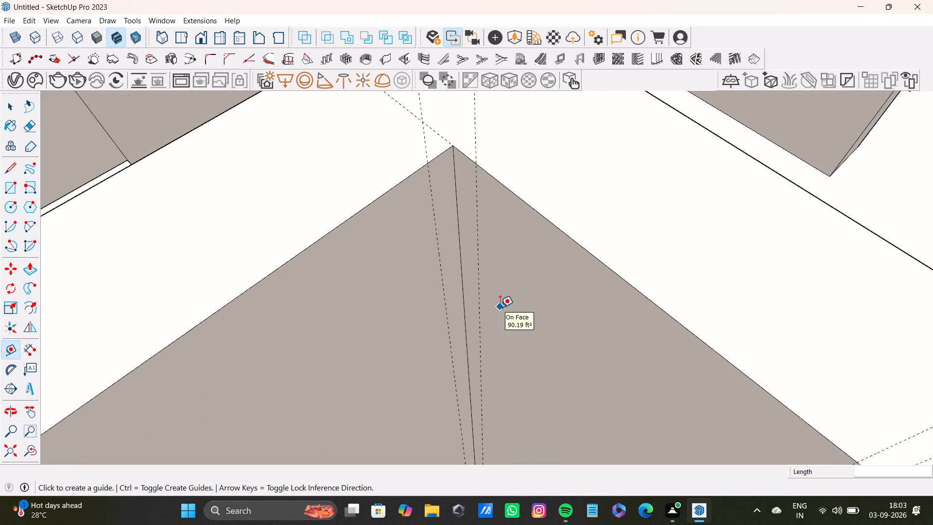
pyautogui.press('space')
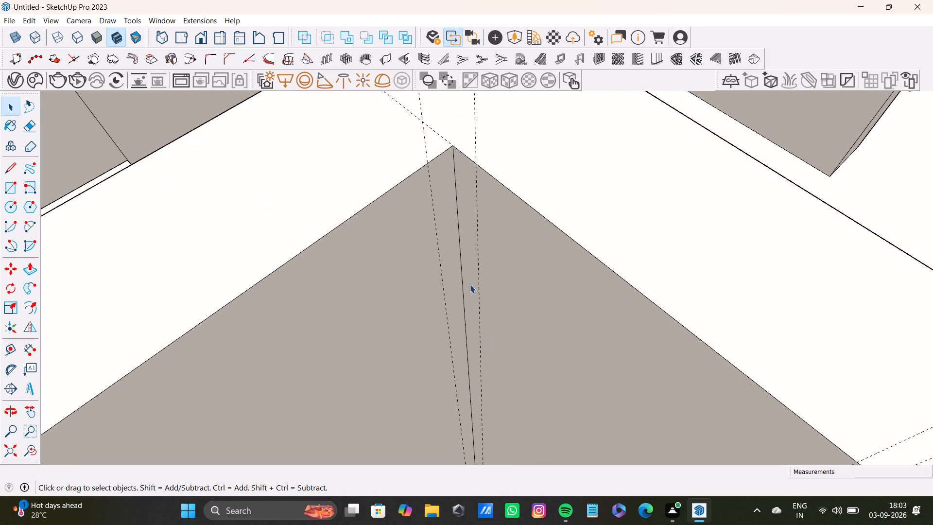
pyautogui.scroll(4, 484, 214)
pyautogui.click(472, 214)
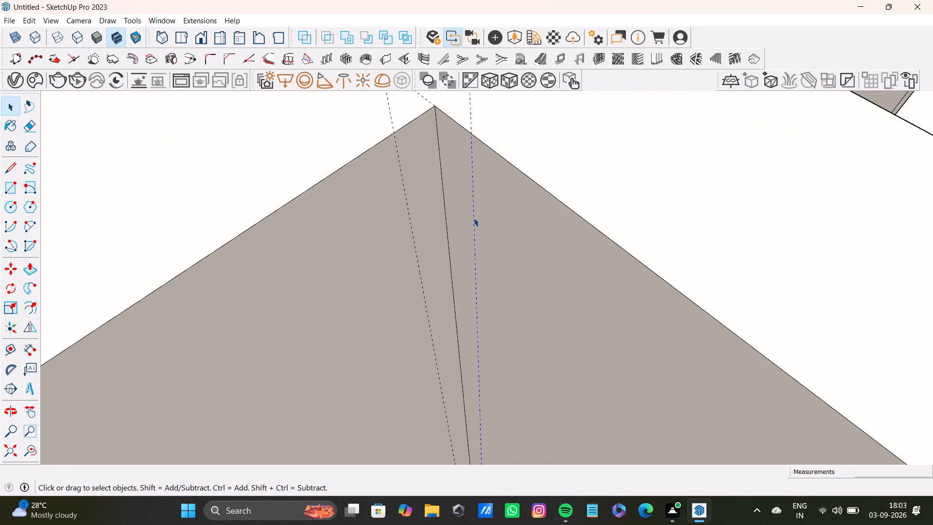
pyautogui.press('Delete')
pyautogui.press('t')
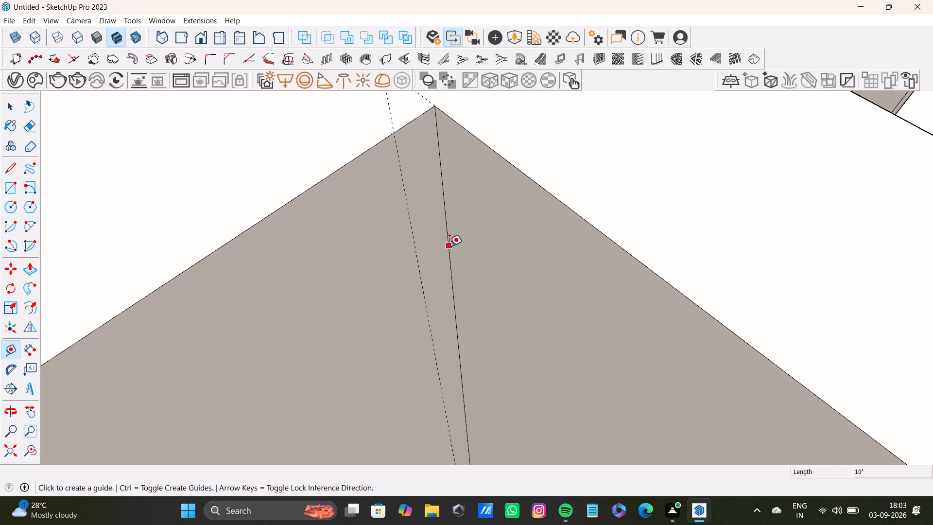
pyautogui.click(449, 246)
pyautogui.press('1')
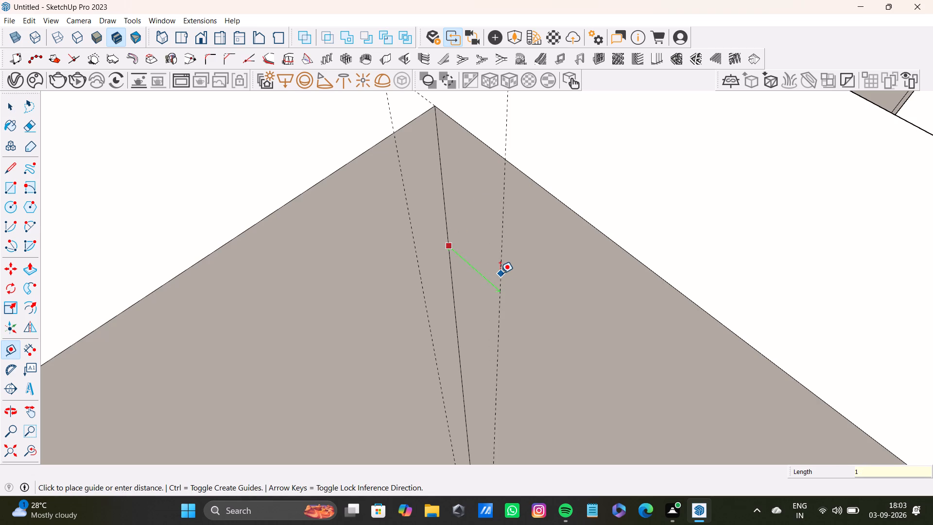
pyautogui.hotkey('shift', '"')
pyautogui.press('Return')
pyautogui.press('space')
# Examine the remaining corner guides and the surrounding room layout.
pyautogui.scroll(-5, 448, 300)
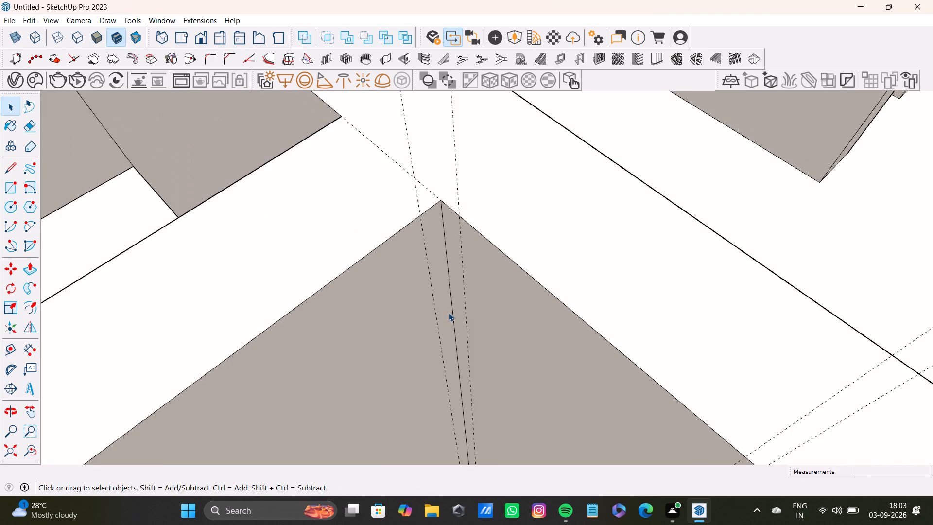
pyautogui.scroll(-12, 449, 313)
pyautogui.keyDown('shift'); pyautogui.moveTo(471, 348); pyautogui.dragTo(473, 198, button='middle'); pyautogui.keyUp('shift')
pyautogui.scroll(-10, 495, 326)
pyautogui.keyDown('shift'); pyautogui.moveTo(577, 363); pyautogui.dragTo(487, 287, button='middle'); pyautogui.keyUp('shift')
pyautogui.moveTo(483, 326); pyautogui.dragTo(688, 348, button='middle')
pyautogui.scroll(9, 694, 283)
pyautogui.keyDown('shift'); pyautogui.moveTo(771, 225); pyautogui.dragTo(622, 267, button='middle'); pyautogui.keyUp('shift')
pyautogui.scroll(9, 638, 258)
pyautogui.moveTo(643, 245); pyautogui.dragTo(581, 110, button='middle')
pyautogui.scroll(-8, 633, 263)
pyautogui.scroll(-11, 612, 321)
pyautogui.moveTo(599, 353); pyautogui.dragTo(381, 411, button='middle')
pyautogui.scroll(-5, 286, 360)
pyautogui.keyDown('shift'); pyautogui.moveTo(260, 330); pyautogui.dragTo(431, 297, button='middle'); pyautogui.keyUp('shift')
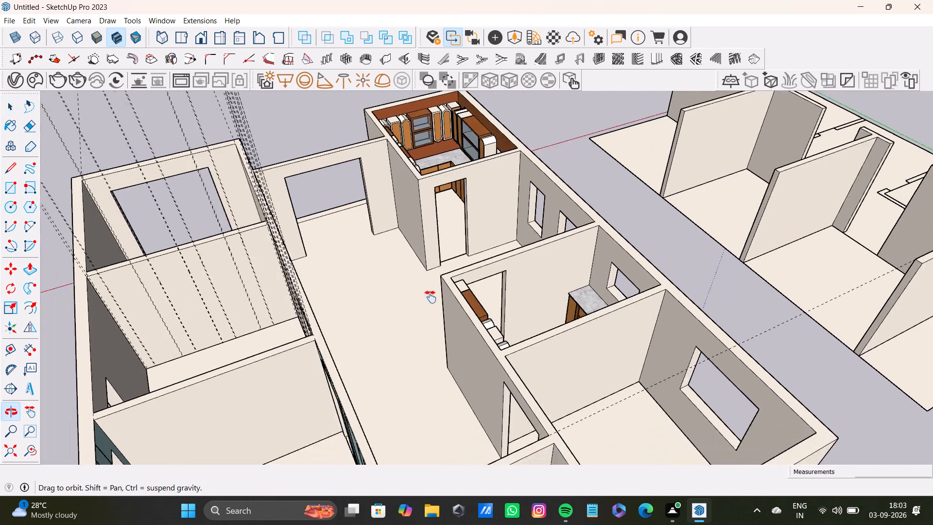
pyautogui.keyDown('shift'); pyautogui.moveTo(431, 297); pyautogui.dragTo(477, 331, button='middle'); pyautogui.keyUp('shift')
# Add the window wall's first groove guide pair, placed 1' from its edge guide and spaced 0.5" apart.
pyautogui.moveTo(327, 378); pyautogui.dragTo(211, 391, button='middle')
pyautogui.scroll(8, 347, 271)
pyautogui.keyDown('shift'); pyautogui.moveTo(427, 289); pyautogui.dragTo(532, 335, button='middle'); pyautogui.keyUp('shift')
pyautogui.moveTo(577, 362); pyautogui.dragTo(485, 384, button='middle')
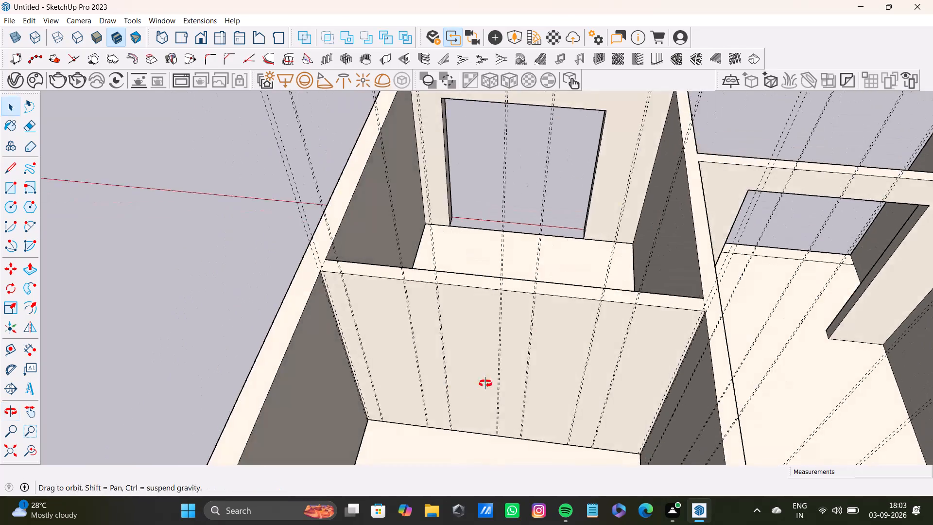
pyautogui.moveTo(485, 384); pyautogui.dragTo(348, 369, button='middle')
pyautogui.moveTo(281, 231); pyautogui.dragTo(497, 344, button='middle')
pyautogui.scroll(9, 468, 302)
pyautogui.moveTo(555, 313); pyautogui.dragTo(459, 314, button='middle')
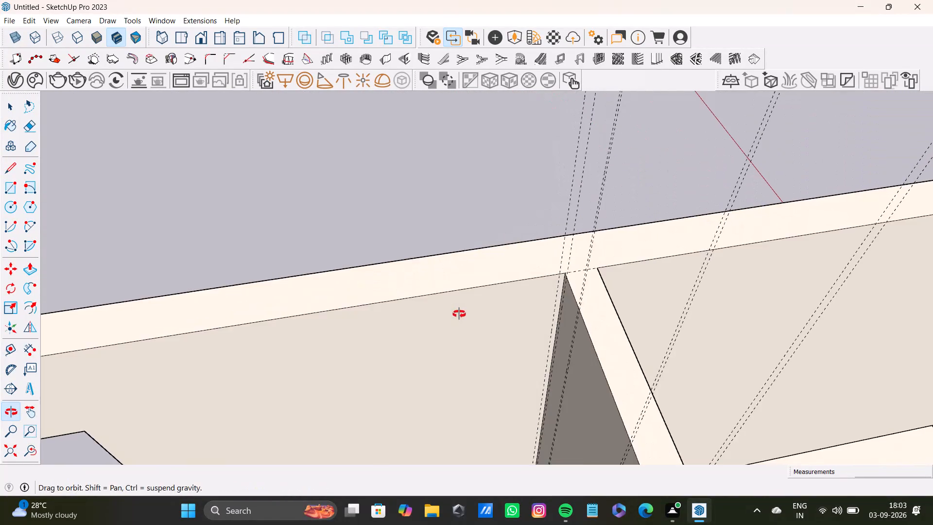
pyautogui.moveTo(459, 314); pyautogui.dragTo(458, 314, button='middle')
pyautogui.scroll(9, 463, 254)
pyautogui.moveTo(538, 327); pyautogui.dragTo(496, 238, button='middle')
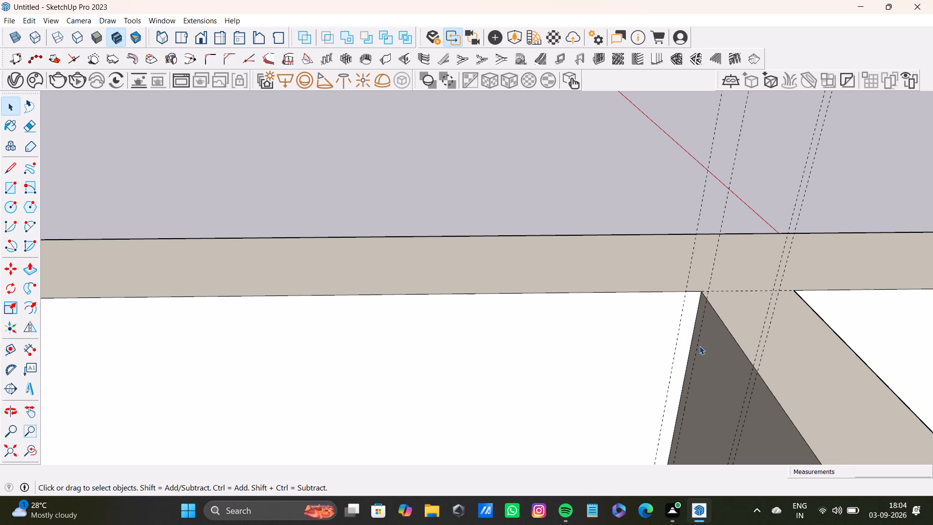
pyautogui.press('t')
pyautogui.click(674, 350)
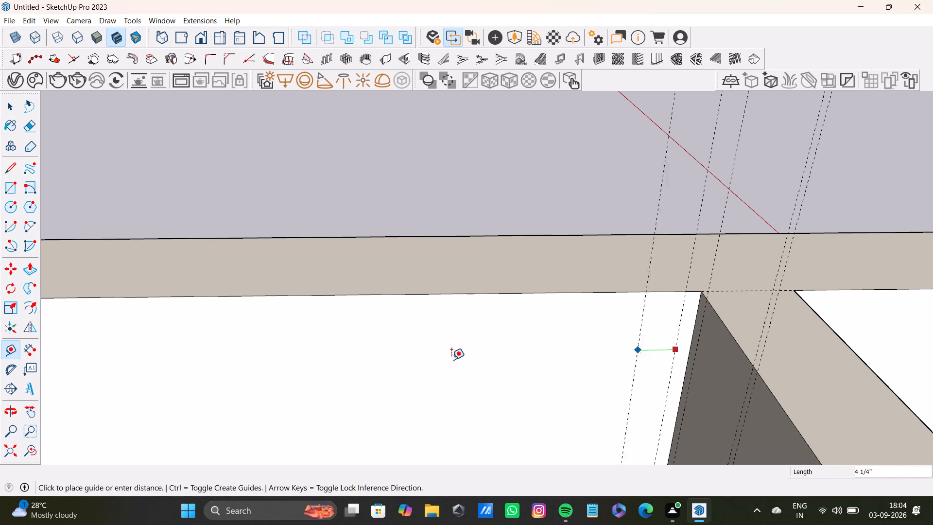
pyautogui.scroll(-4, 414, 372)
pyautogui.keyDown('shift'); pyautogui.moveTo(443, 372); pyautogui.dragTo(520, 213, button='middle'); pyautogui.keyUp('shift')
pyautogui.moveTo(514, 216); pyautogui.dragTo(503, 212, button='middle')
pyautogui.moveTo(504, 320); pyautogui.dragTo(518, 317, button='middle')
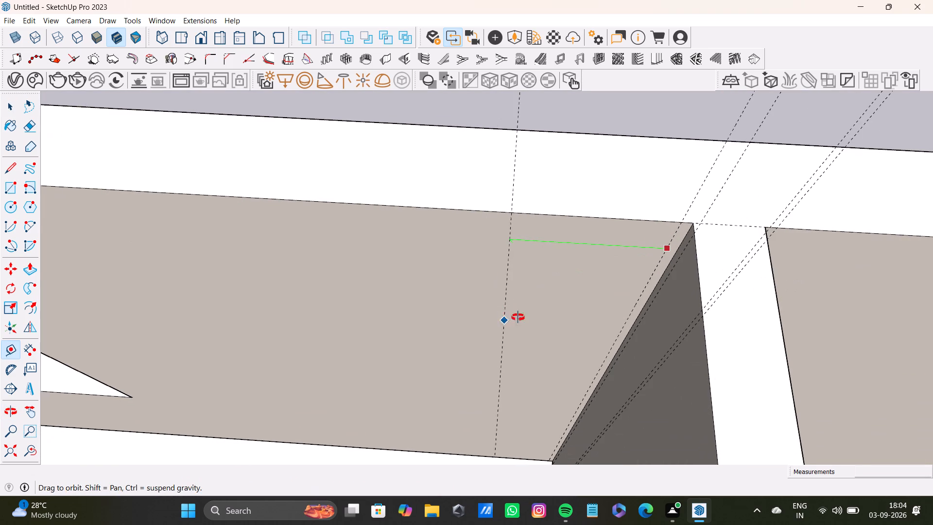
pyautogui.moveTo(518, 317); pyautogui.dragTo(501, 279, button='middle')
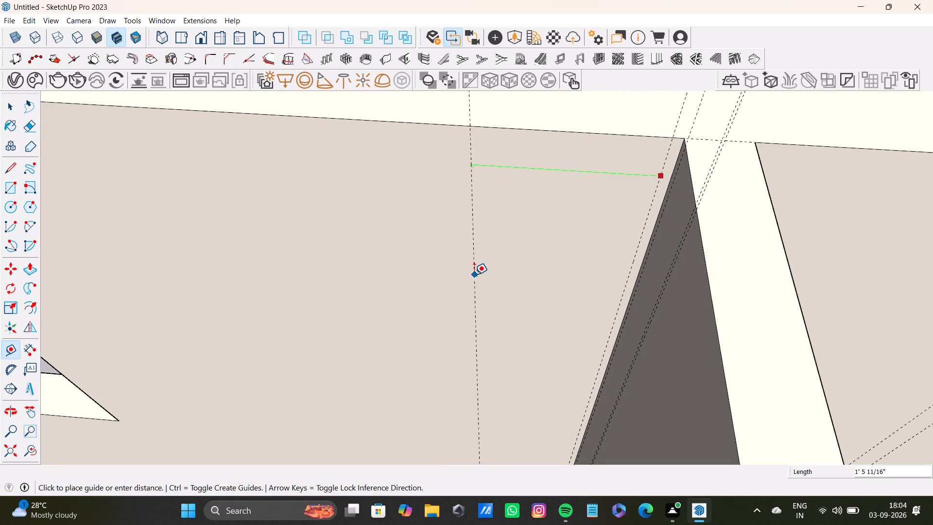
pyautogui.press('1')
pyautogui.press("'")
pyautogui.press('Return')
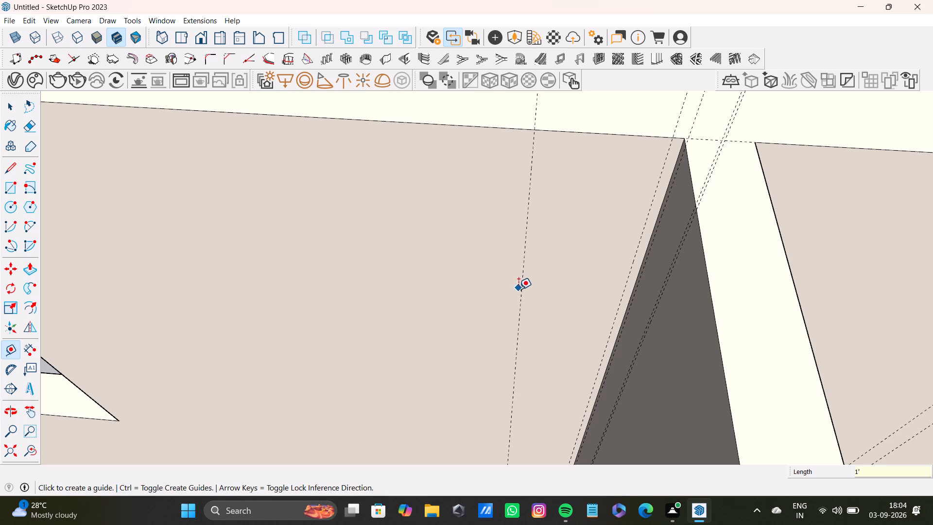
pyautogui.click(521, 291)
pyautogui.write('0.5')
pyautogui.hotkey('shift', '"')
pyautogui.press('Return')
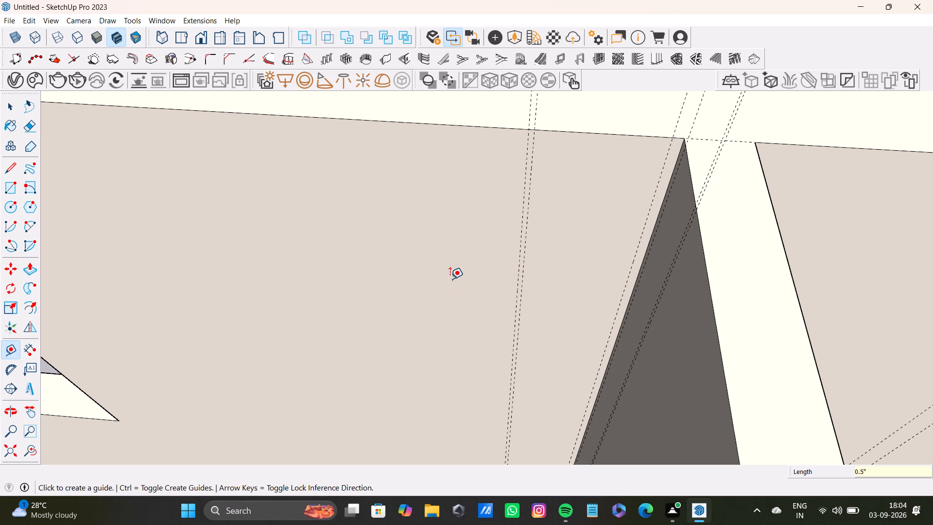
# Add the window wall's second groove guide pair, placed 2' beyond the first pair and spaced 0.5" apart.
pyautogui.scroll(7, 511, 299)
pyautogui.click(523, 301)
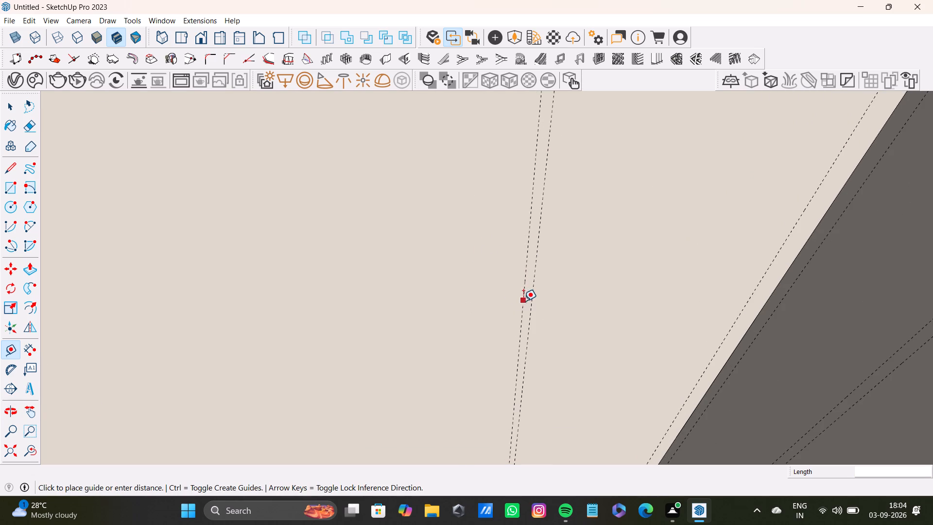
pyautogui.scroll(-9, 338, 297)
pyautogui.keyDown('shift'); pyautogui.moveTo(317, 308); pyautogui.dragTo(434, 326, button='middle'); pyautogui.keyUp('shift')
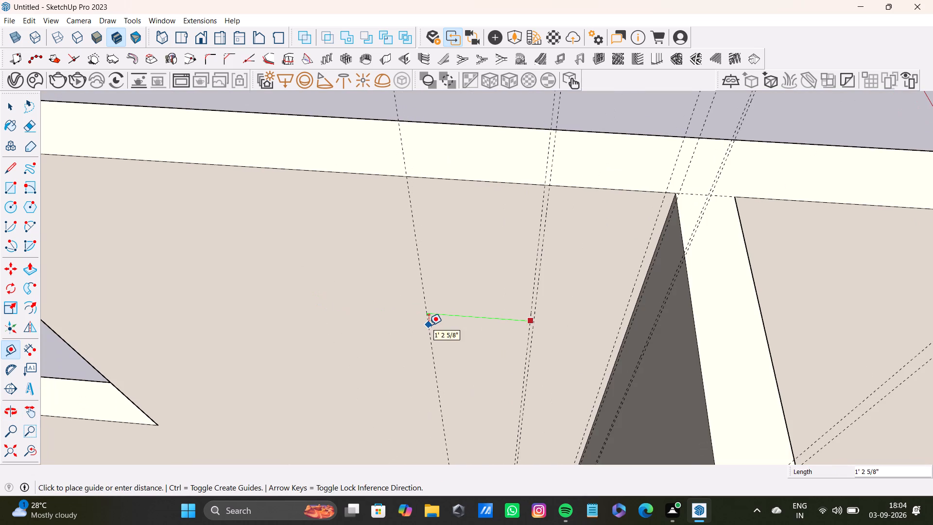
pyautogui.write("2'")
pyautogui.press('Return')
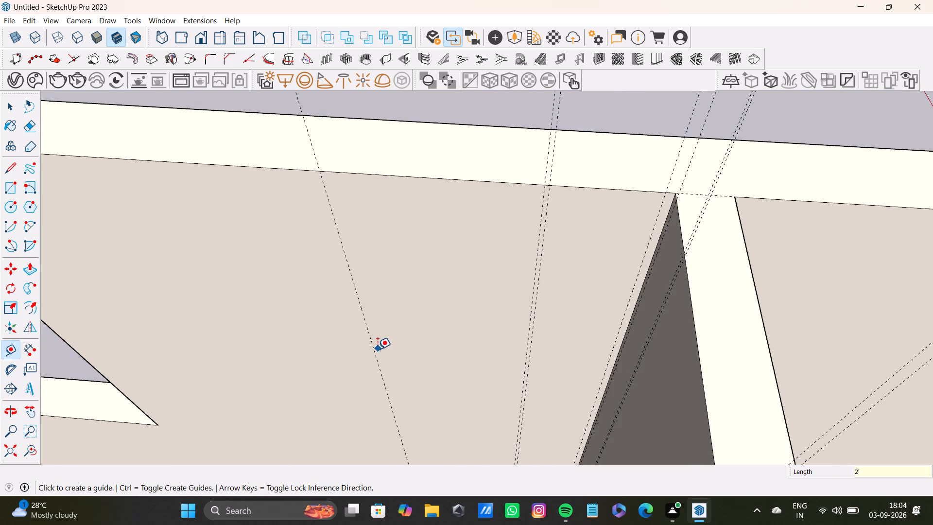
pyautogui.click(374, 349)
pyautogui.write('0.5')
pyautogui.hotkey('shift', '"')
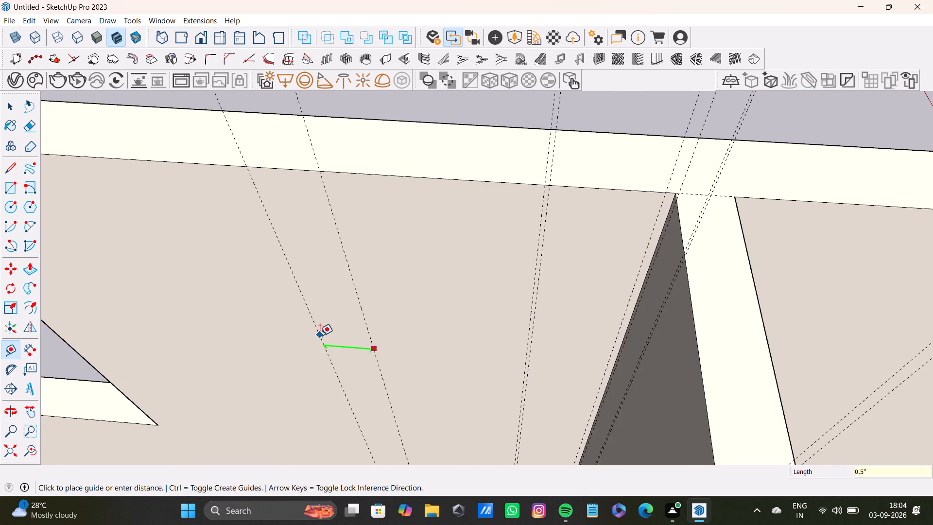
pyautogui.press('Return')
# Add the window wall's third groove guide pair, placed 1' beyond the second pair and spaced 0.5" apart.
pyautogui.scroll(-3, 332, 332)
pyautogui.keyDown('shift'); pyautogui.moveTo(332, 337); pyautogui.dragTo(427, 337, button='middle'); pyautogui.keyUp('shift')
pyautogui.scroll(4, 427, 317)
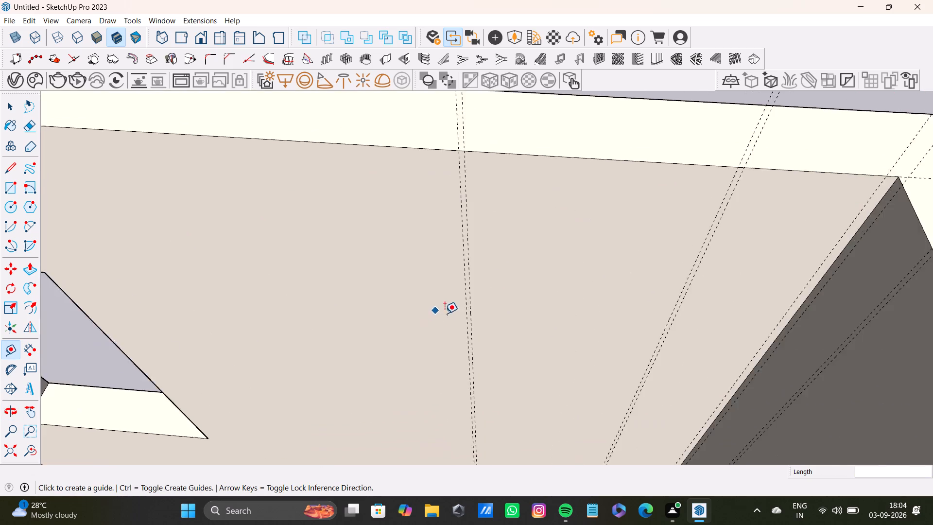
pyautogui.scroll(3, 445, 314)
pyautogui.click(473, 318)
pyautogui.scroll(-4, 274, 319)
pyautogui.moveTo(275, 321); pyautogui.dragTo(338, 317, button='middle')
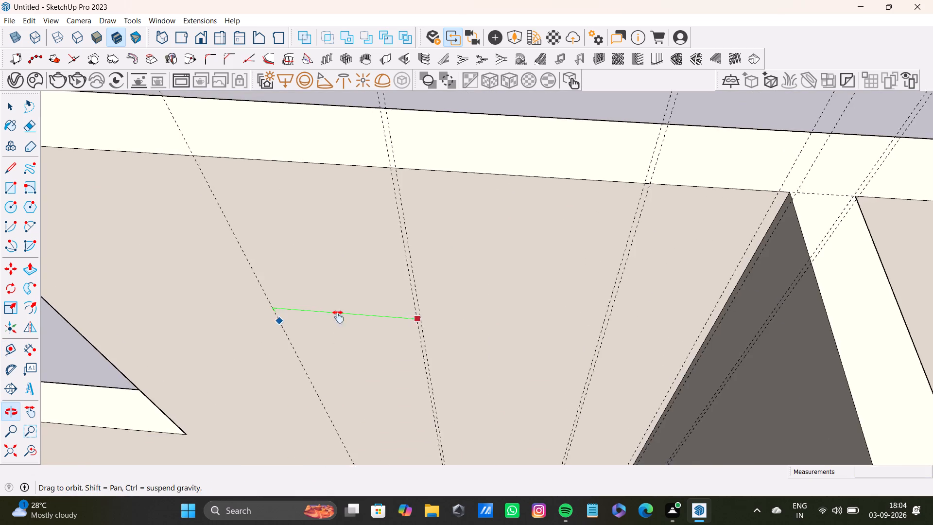
pyautogui.moveTo(338, 317); pyautogui.dragTo(370, 338, button='middle')
pyautogui.write("1'")
pyautogui.press('Return')
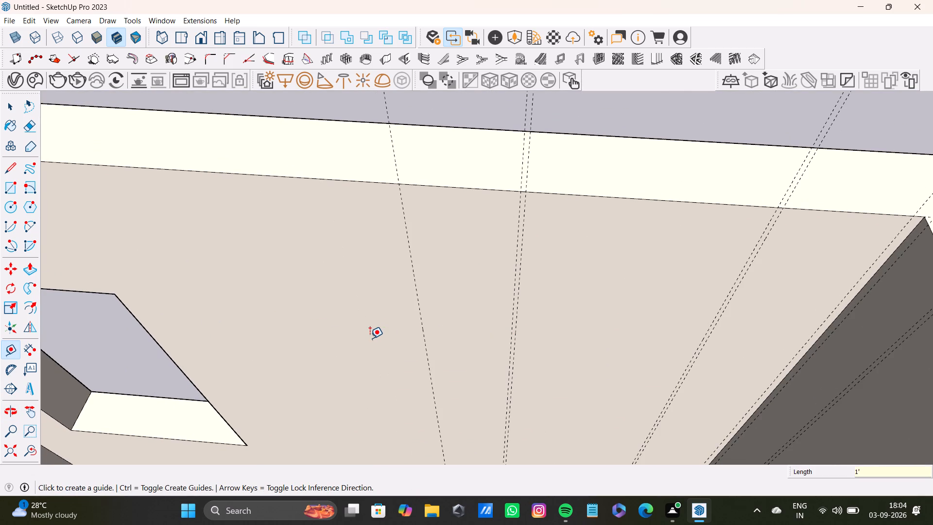
pyautogui.click(427, 350)
pyautogui.write('0.5')
pyautogui.hotkey('shift', '"')
pyautogui.press('Return')
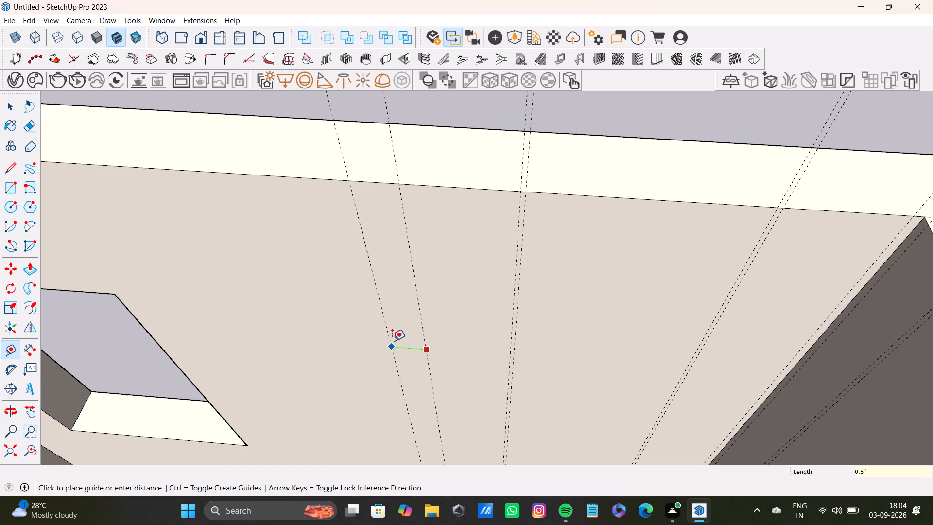
# Add the window wall's fourth groove guide pair, placed 2' beyond the third pair and spaced 0.5" apart.
pyautogui.scroll(-4, 392, 361)
pyautogui.keyDown('shift'); pyautogui.moveTo(392, 373); pyautogui.dragTo(479, 387, button='middle'); pyautogui.keyUp('shift')
pyautogui.scroll(4, 482, 363)
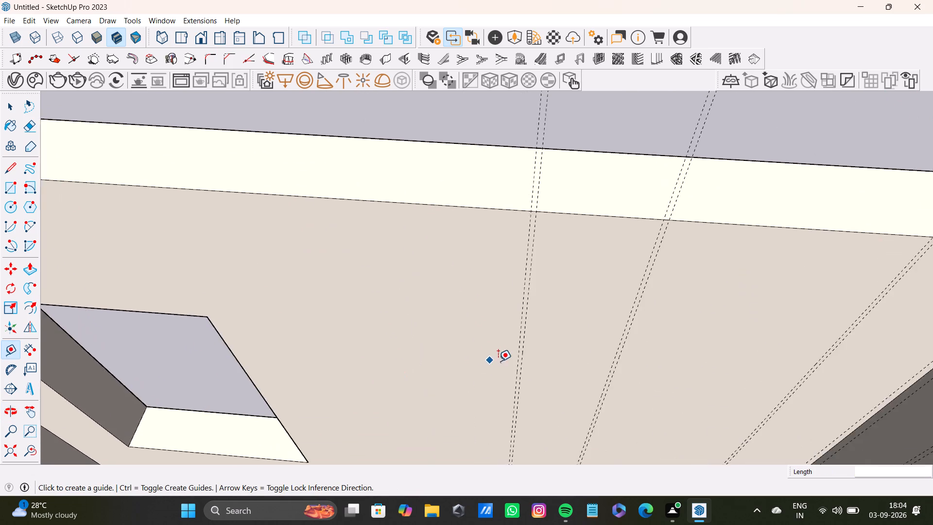
pyautogui.scroll(3, 498, 361)
pyautogui.moveTo(528, 347); pyautogui.dragTo(519, 347)
pyautogui.scroll(-9, 381, 333)
pyautogui.keyDown('shift'); pyautogui.moveTo(346, 331); pyautogui.dragTo(445, 308, button='middle'); pyautogui.keyUp('shift')
pyautogui.write("2'")
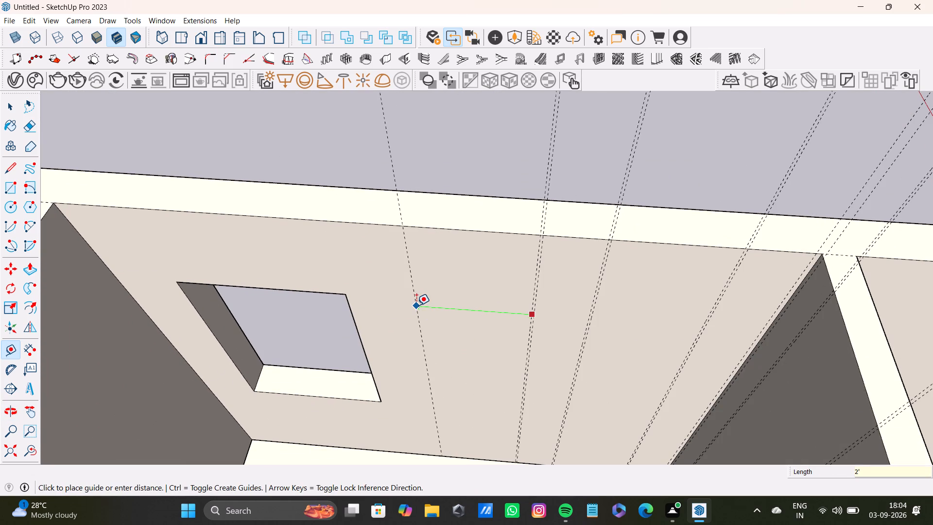
pyautogui.press('Return')
pyautogui.click(425, 316)
pyautogui.press('0')
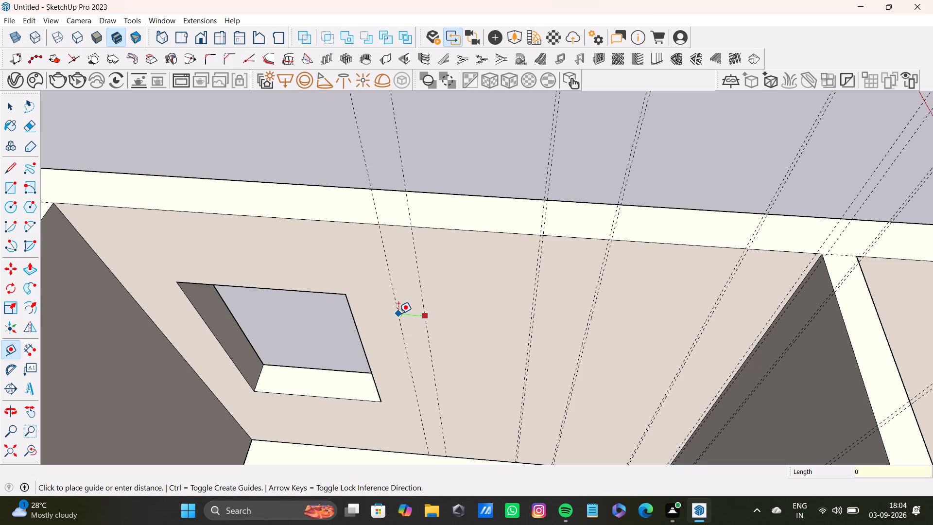
pyautogui.write('.5')
pyautogui.hotkey('shift', '"')
pyautogui.press('Return')
# Add a fifth groove guide pair beside the window opening, placed 1' beyond the fourth pair and spaced 0.5" apart.
pyautogui.scroll(8, 424, 277)
pyautogui.moveTo(392, 233); pyautogui.dragTo(476, 245, button='middle')
pyautogui.scroll(4, 469, 226)
pyautogui.click(493, 205)
pyautogui.scroll(-4, 225, 206)
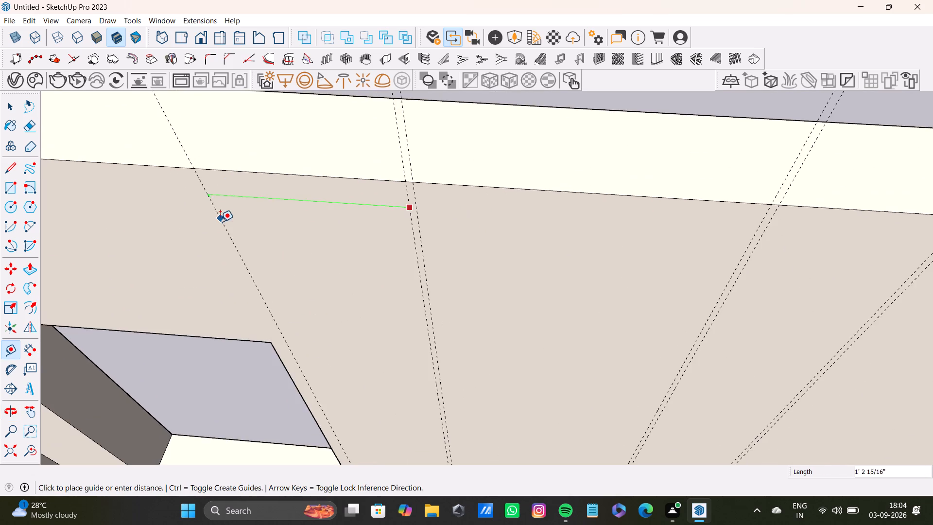
pyautogui.moveTo(220, 222); pyautogui.dragTo(375, 217, button='middle')
pyautogui.moveTo(387, 236); pyautogui.dragTo(399, 204, button='middle')
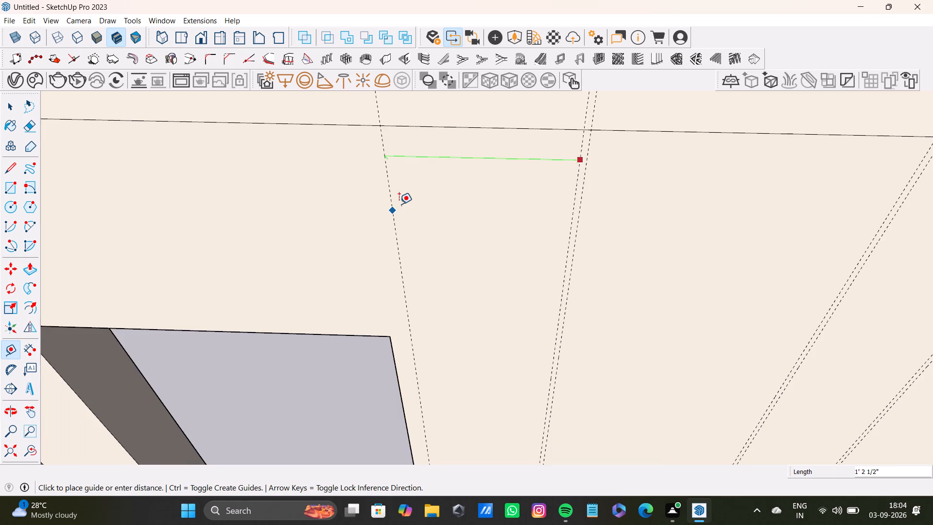
pyautogui.scroll(-11, 399, 204)
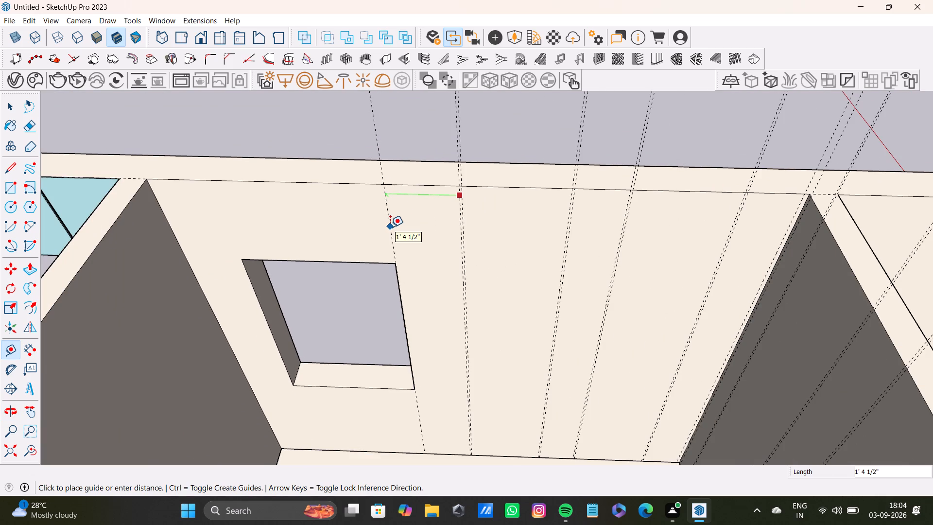
pyautogui.write("1'")
pyautogui.press('Return')
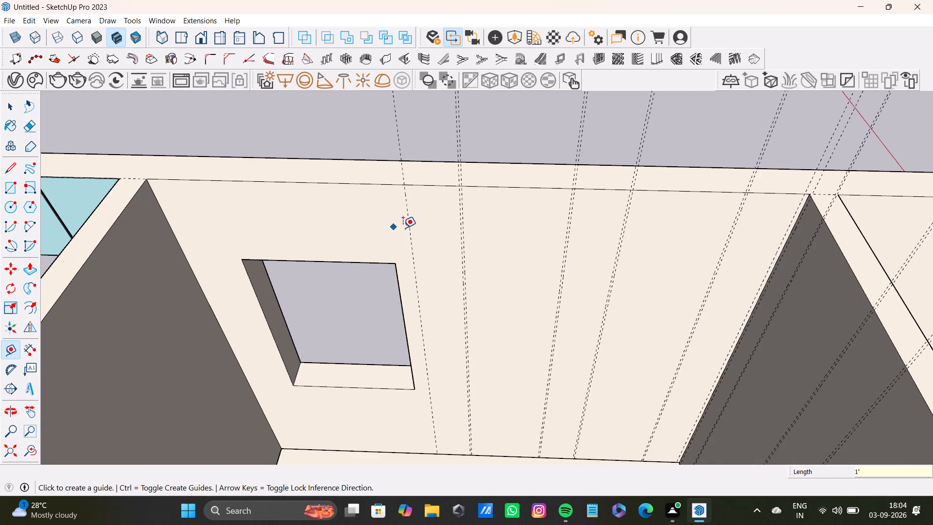
pyautogui.scroll(5, 404, 228)
pyautogui.click(414, 229)
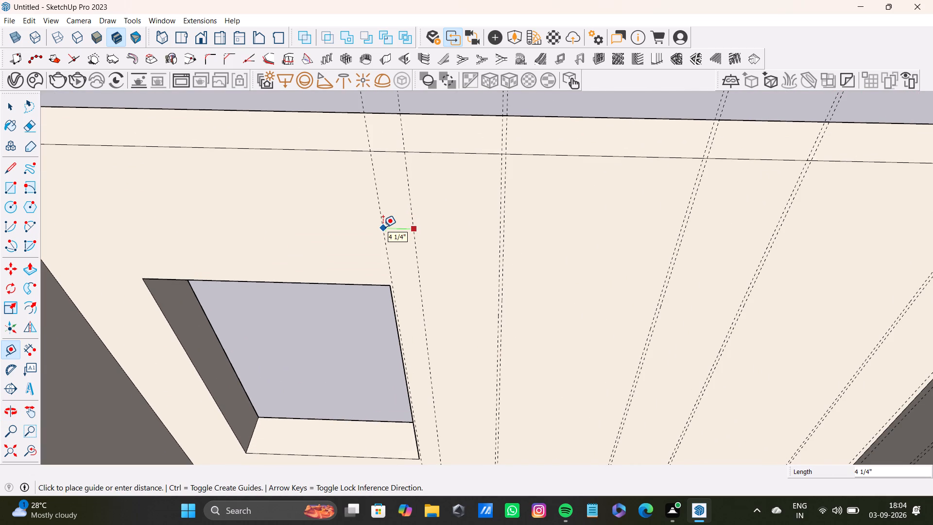
pyautogui.write('0.5')
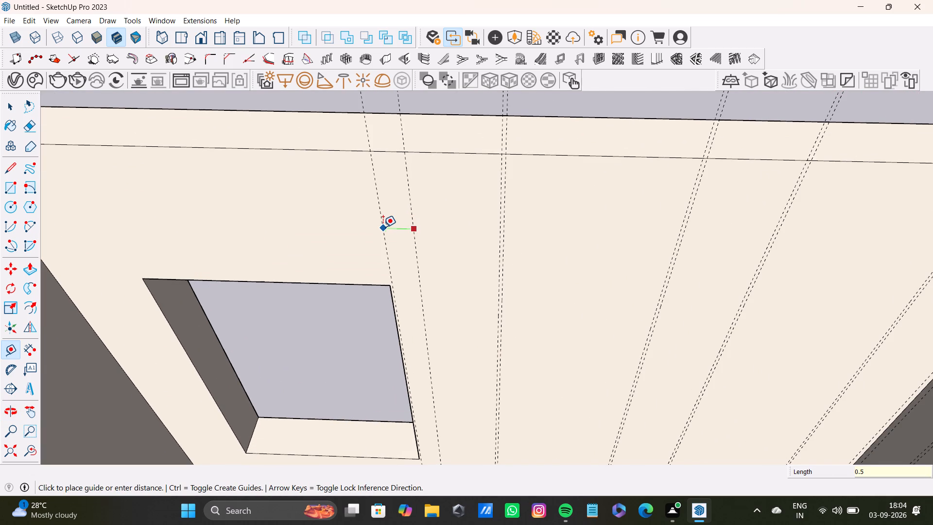
pyautogui.hotkey('shift', '"')
pyautogui.press('Return')
# Add a sixth groove guide pair crossing the window opening, placed 2' beyond the fifth pair and spaced 0.5" apart.
pyautogui.scroll(-4, 390, 209)
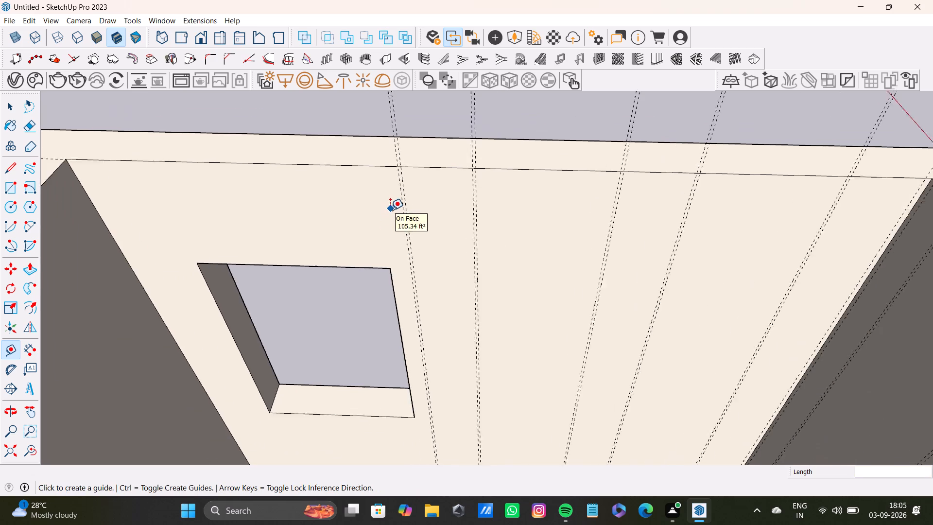
pyautogui.keyDown('shift'); pyautogui.moveTo(389, 213); pyautogui.dragTo(439, 225, button='middle'); pyautogui.keyUp('shift')
pyautogui.scroll(9, 440, 212)
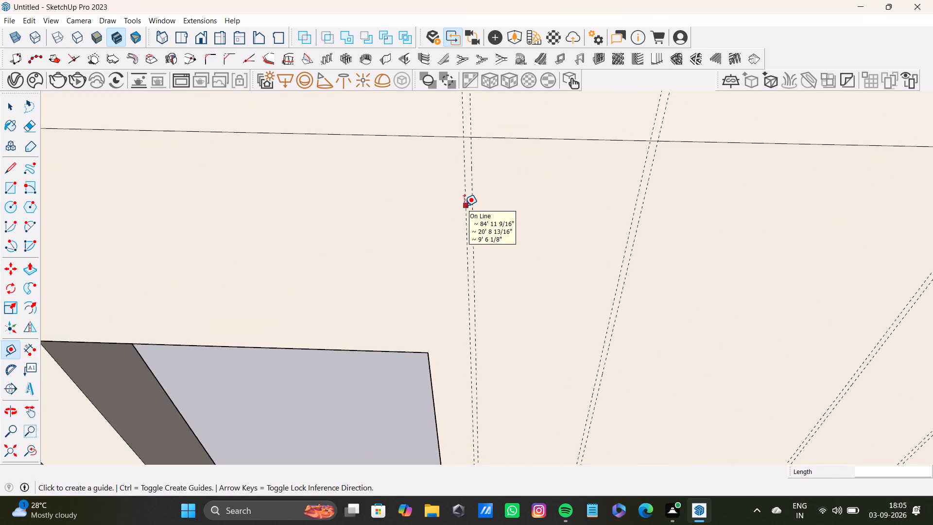
pyautogui.click(464, 206)
pyautogui.scroll(-4, 210, 227)
pyautogui.moveTo(224, 235); pyautogui.dragTo(349, 247, button='middle')
pyautogui.moveTo(348, 280); pyautogui.dragTo(347, 234, button='middle')
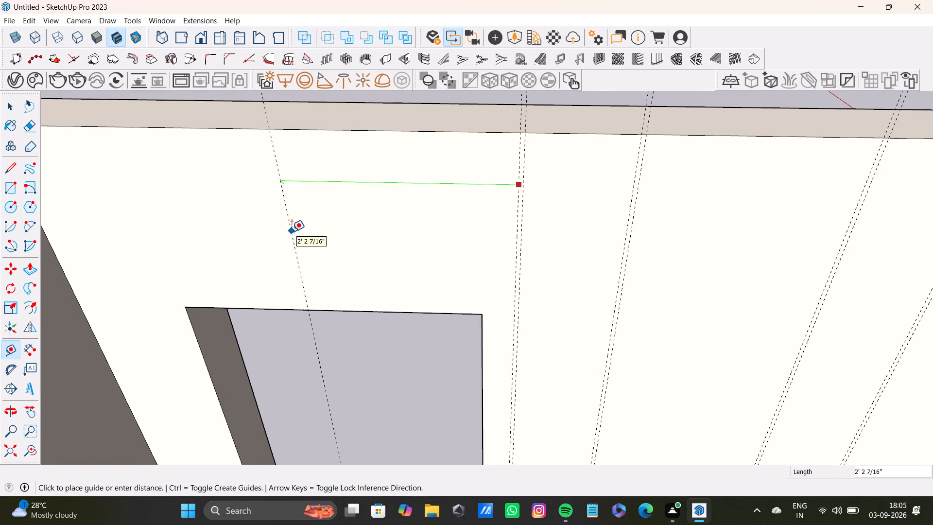
pyautogui.write("2'")
pyautogui.press('Return')
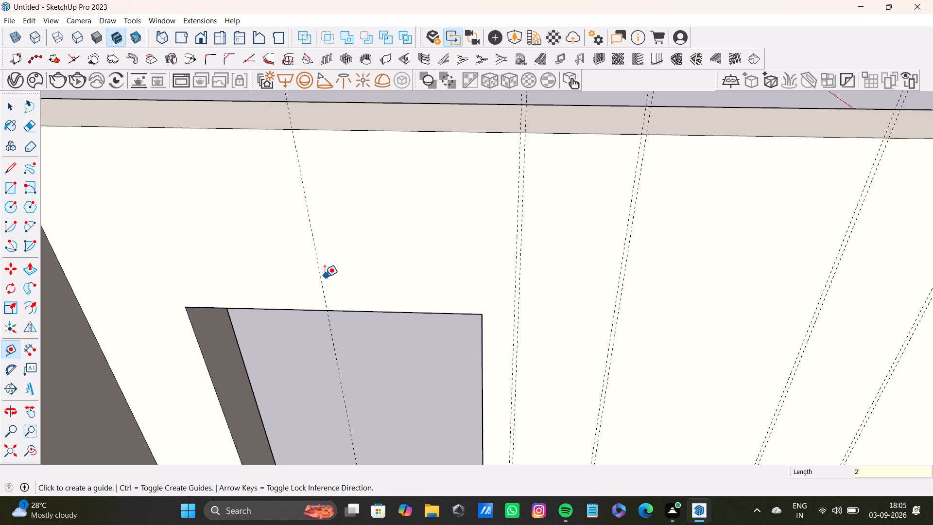
pyautogui.click(321, 277)
pyautogui.write('0.')
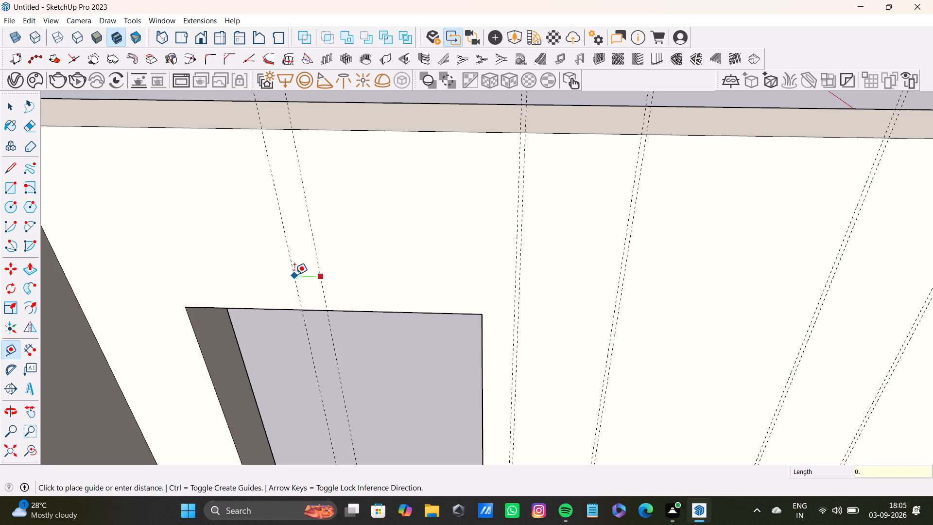
pyautogui.press('5')
pyautogui.hotkey('shift', '"')
pyautogui.press('Return')
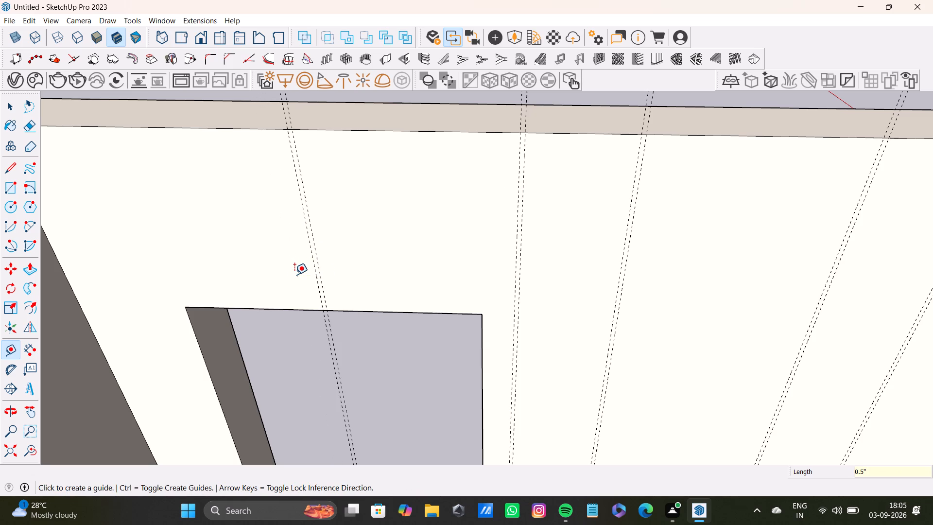
# Add an edge guide on the window wall offset 1" from its far corner, beyond the window.
pyautogui.scroll(4, 301, 263)
pyautogui.scroll(-7, 301, 263)
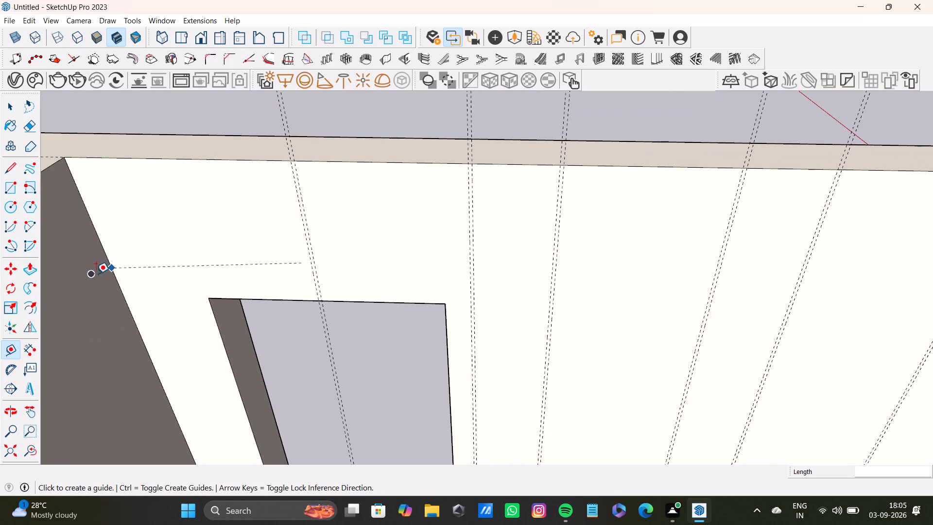
pyautogui.scroll(4, 98, 274)
pyautogui.click(122, 276)
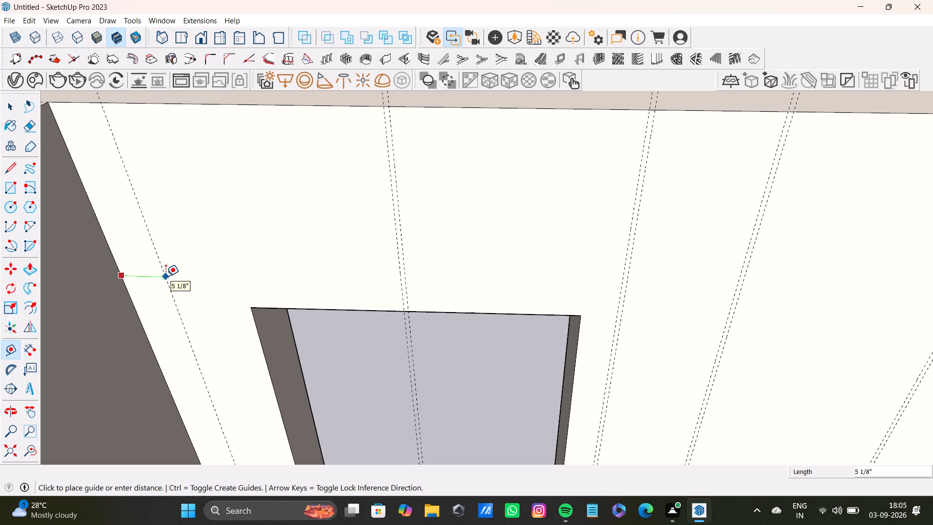
pyautogui.press('1')
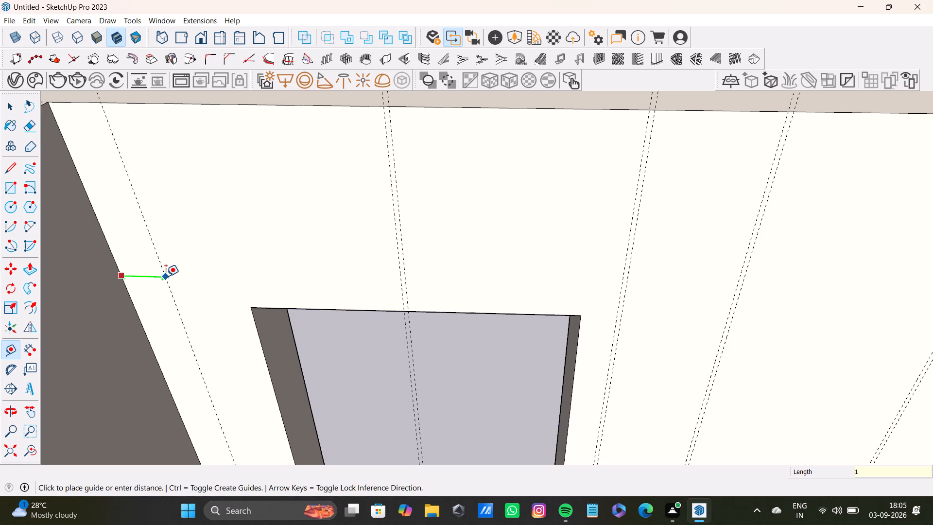
pyautogui.hotkey('shift', '"')
pyautogui.press('Return')
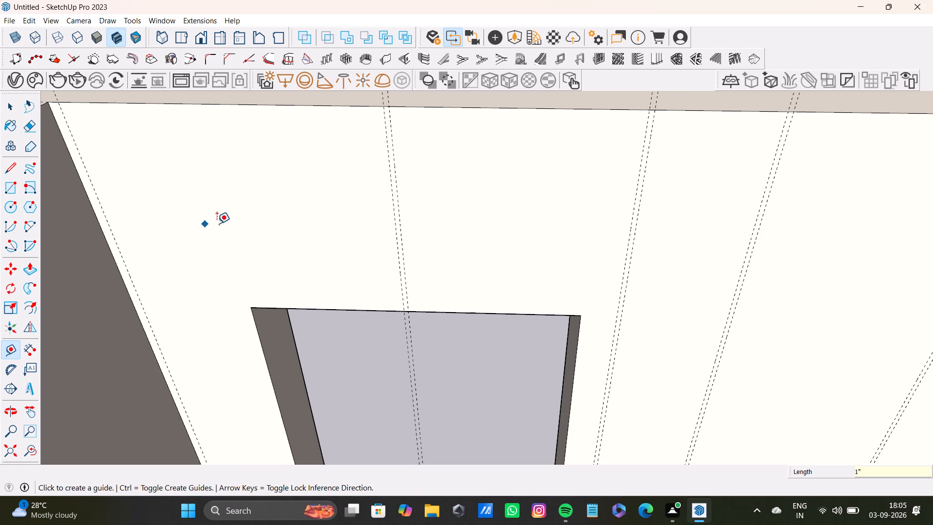
# Add a seventh groove guide pair near the window's far edge, placed 1' beyond the sixth pair and spaced 0.5" apart.
pyautogui.scroll(-9, 219, 224)
pyautogui.scroll(4, 283, 215)
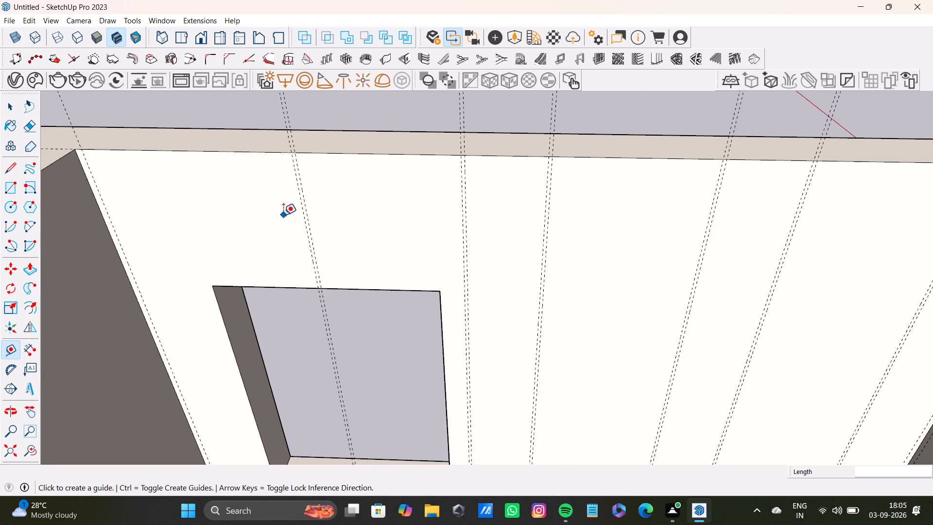
pyautogui.scroll(4, 283, 215)
pyautogui.click(312, 220)
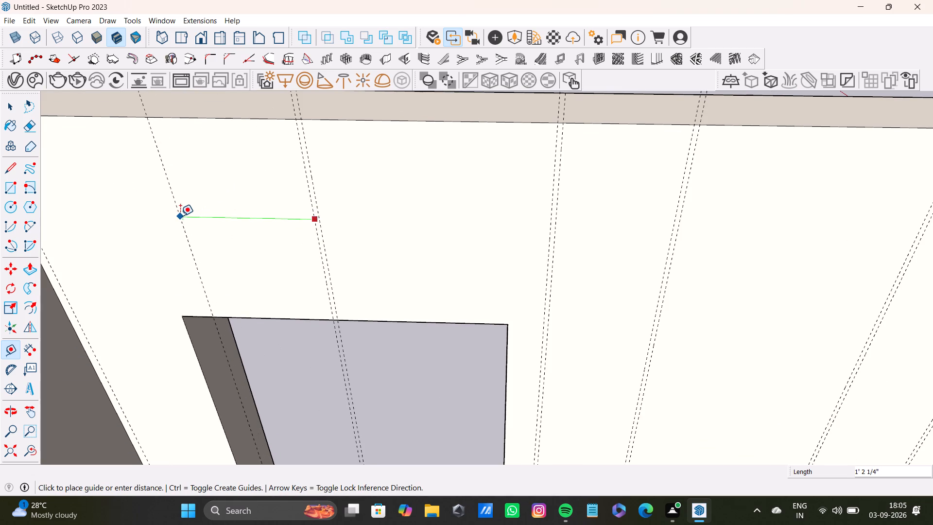
pyautogui.write("1'")
pyautogui.press('Return')
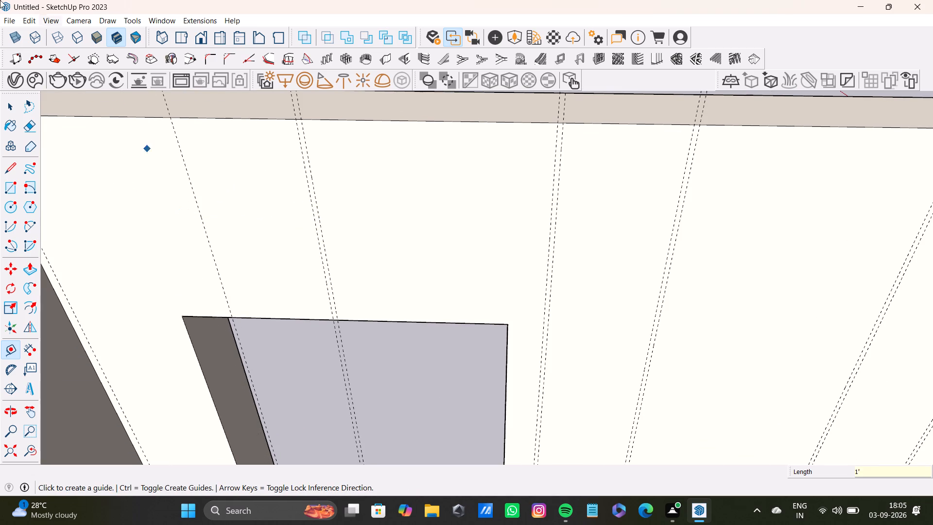
pyautogui.click(211, 254)
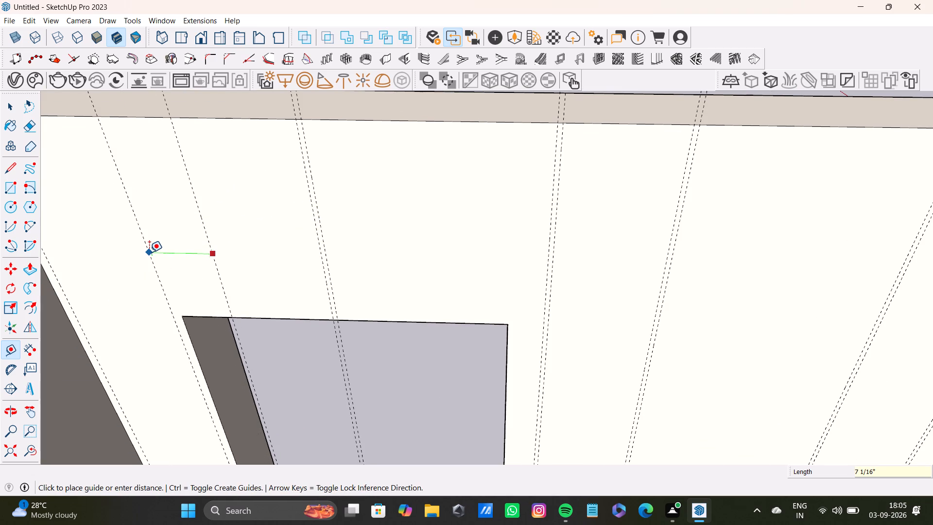
pyautogui.write('0.5')
pyautogui.hotkey('shift', '"')
pyautogui.press('Return')
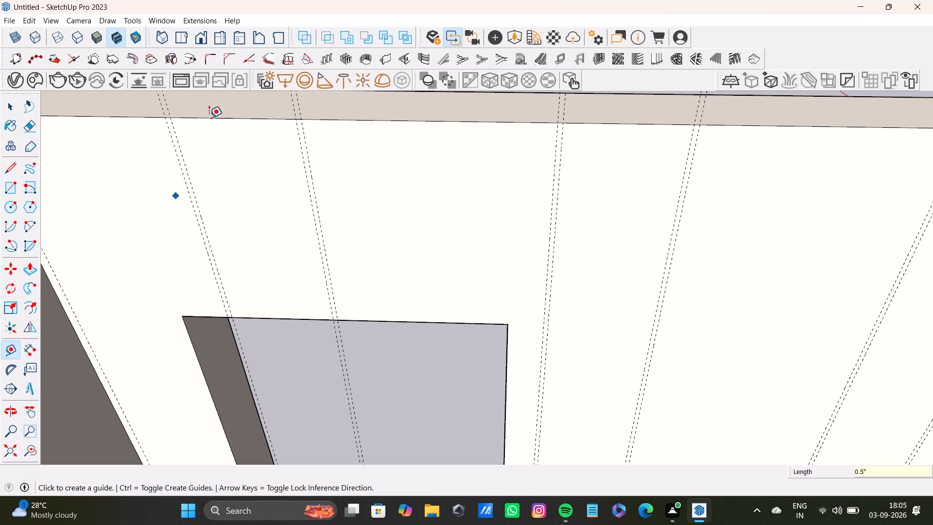
pyautogui.scroll(-14, 227, 246)
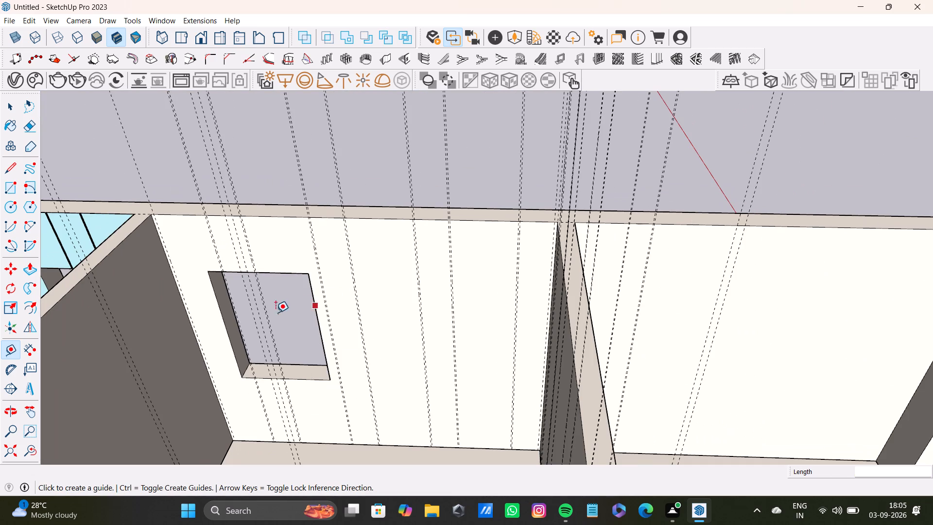
# Examine the finished grooved walls in the adjoining room and the completed guide layout around this room.
pyautogui.moveTo(296, 314); pyautogui.dragTo(385, 402, button='middle')
pyautogui.scroll(-3, 368, 374)
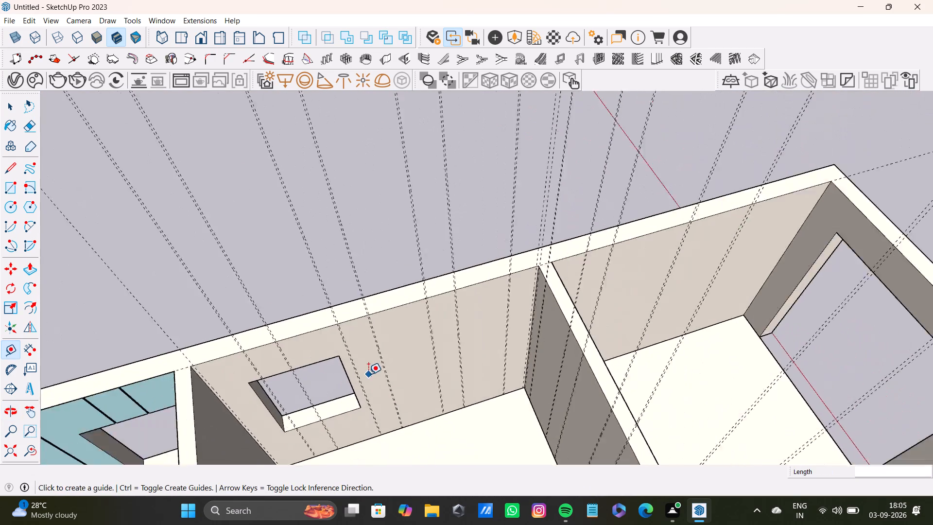
pyautogui.scroll(-2, 368, 374)
pyautogui.scroll(1, 368, 373)
pyautogui.scroll(-4, 368, 372)
pyautogui.keyDown('shift'); pyautogui.moveTo(374, 374); pyautogui.dragTo(438, 252, button='middle'); pyautogui.keyUp('shift')
pyautogui.keyDown('shift'); pyautogui.moveTo(475, 249); pyautogui.dragTo(599, 254, button='middle'); pyautogui.keyUp('shift')
pyautogui.moveTo(607, 262); pyautogui.dragTo(604, 273, button='middle')
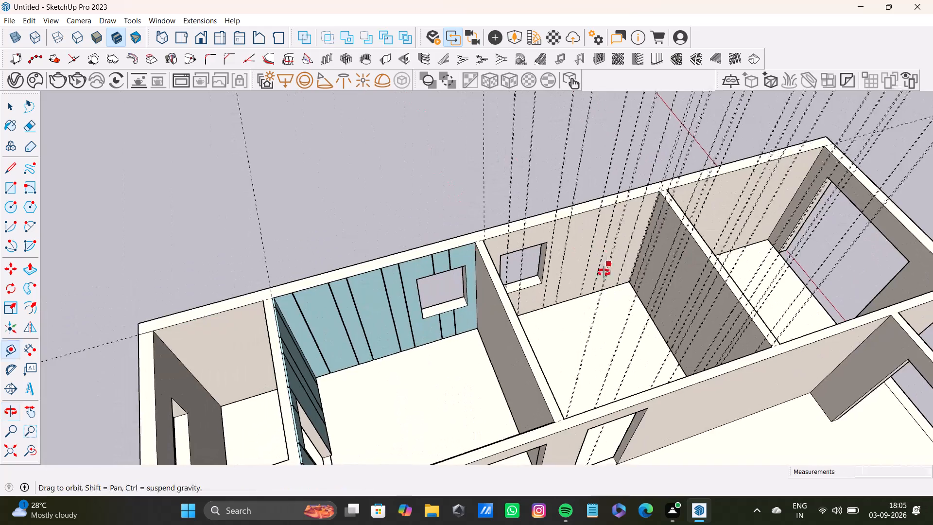
pyautogui.moveTo(604, 273); pyautogui.dragTo(467, 139, button='middle')
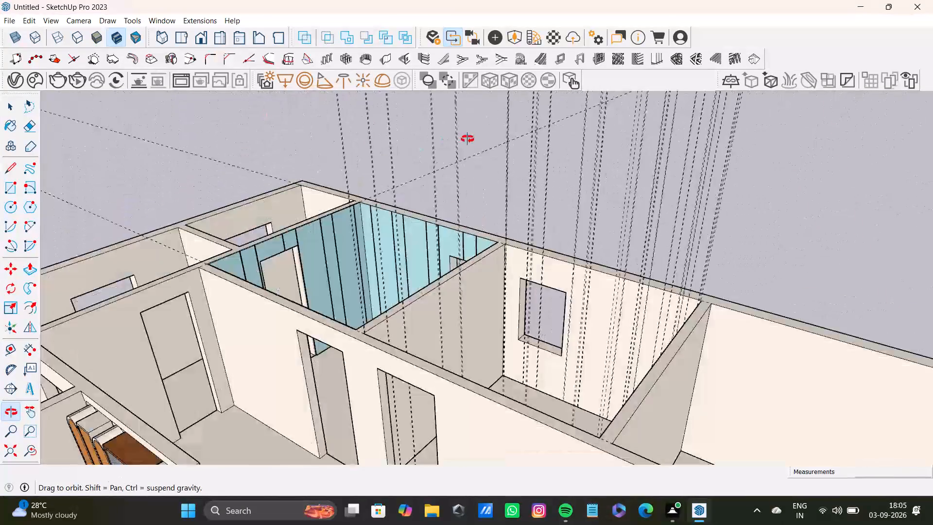
pyautogui.moveTo(467, 139); pyautogui.dragTo(108, 135, button='middle')
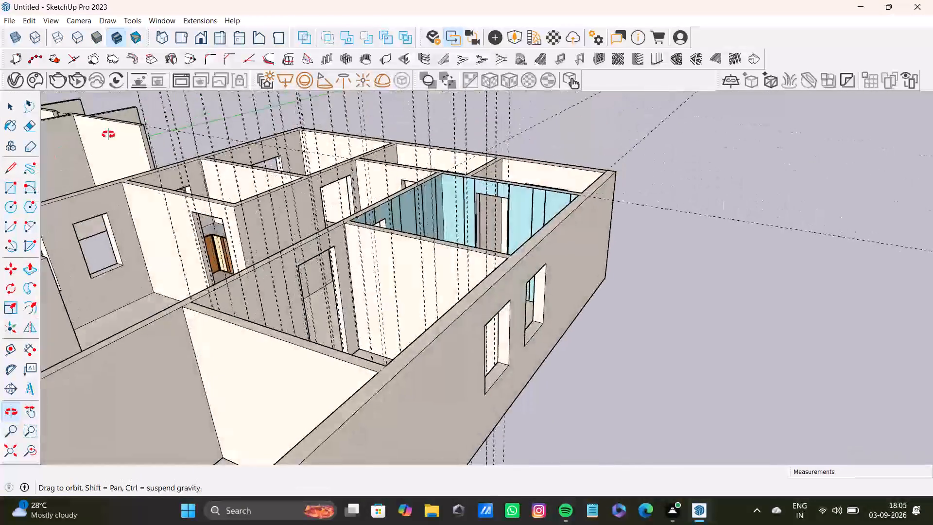
pyautogui.moveTo(108, 135); pyautogui.dragTo(255, 241, button='middle')
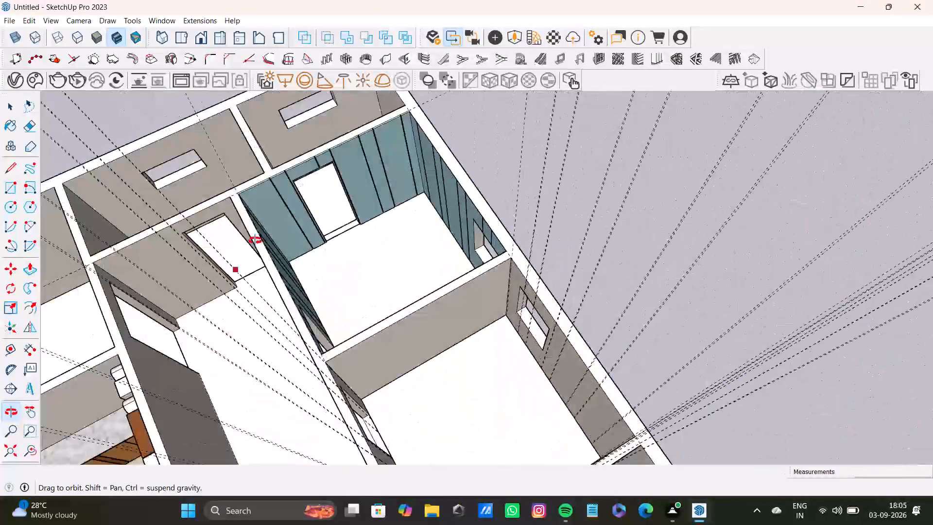
pyautogui.moveTo(255, 241); pyautogui.dragTo(354, 357, button='middle')
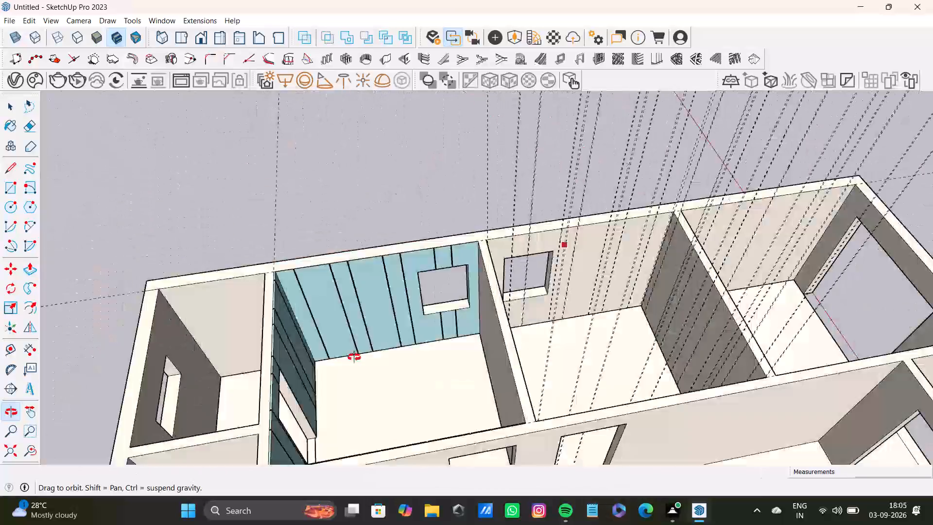
pyautogui.moveTo(354, 357); pyautogui.dragTo(492, 271, button='middle')
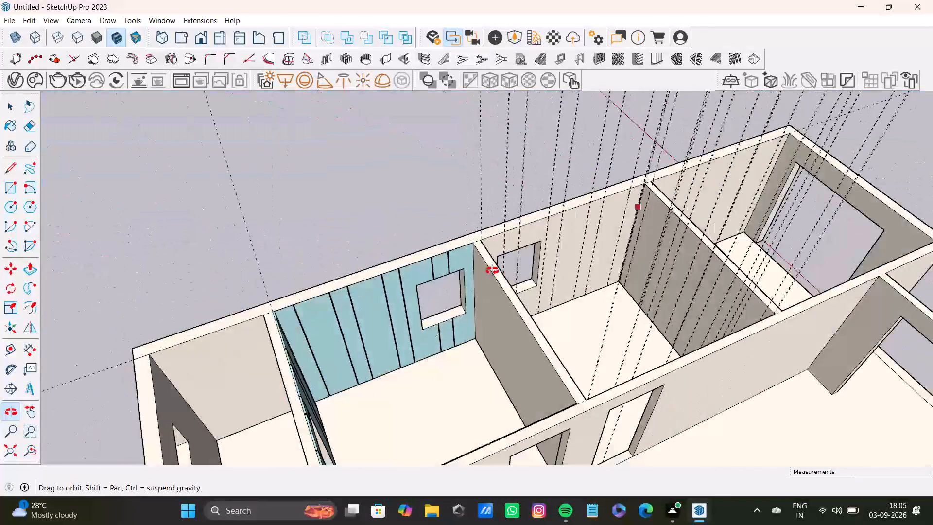
pyautogui.moveTo(492, 271); pyautogui.dragTo(499, 158, button='middle')
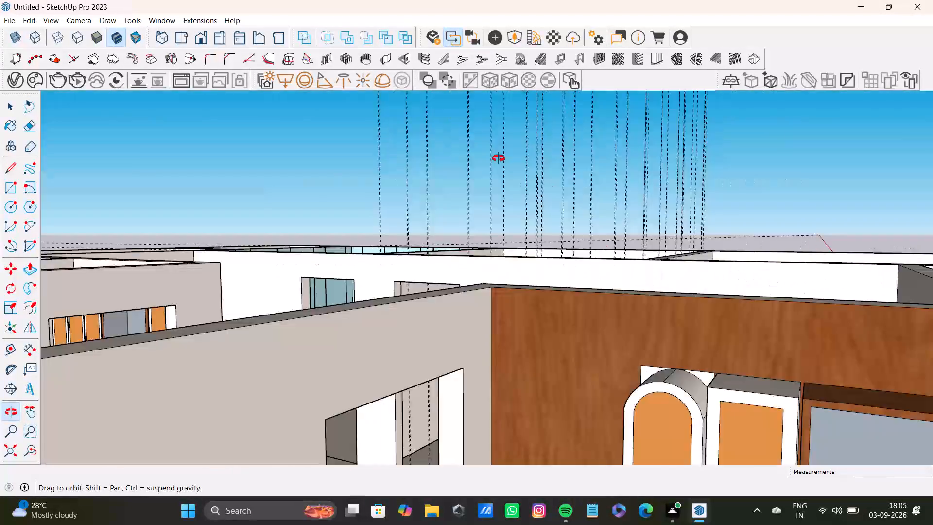
pyautogui.moveTo(499, 158); pyautogui.dragTo(433, 335, button='middle')
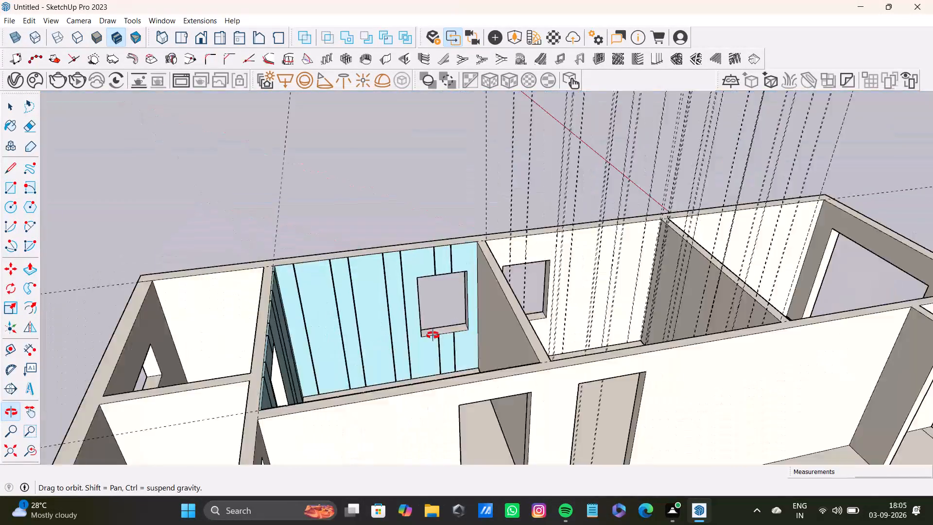
pyautogui.moveTo(433, 335); pyautogui.dragTo(559, 301, button='middle')
pyautogui.scroll(-8, 548, 308)
pyautogui.keyDown('shift'); pyautogui.moveTo(609, 288); pyautogui.dragTo(412, 318, button='middle'); pyautogui.keyUp('shift')
pyautogui.scroll(19, 433, 310)
pyautogui.scroll(4, 330, 311)
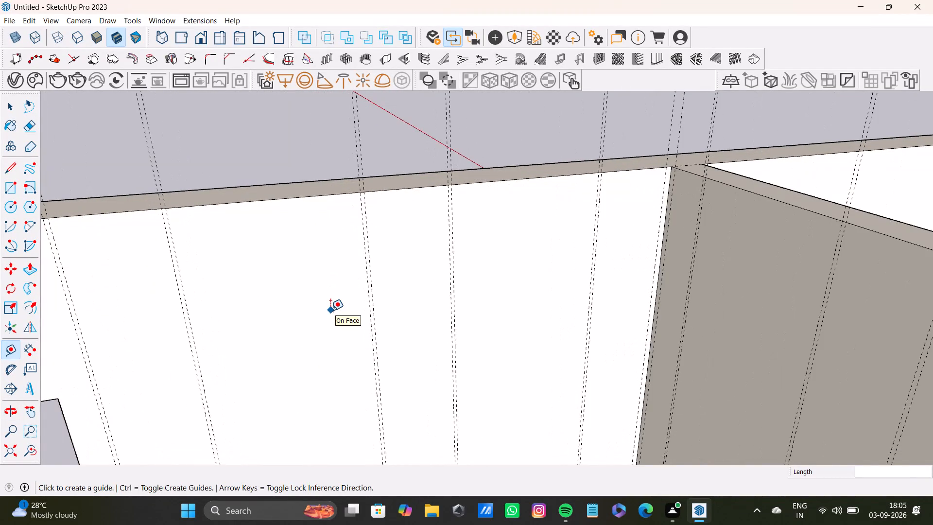
pyautogui.scroll(-7, 330, 311)
pyautogui.keyDown('shift'); pyautogui.moveTo(344, 330); pyautogui.dragTo(424, 175, button='middle'); pyautogui.keyUp('shift')
pyautogui.moveTo(425, 174); pyautogui.dragTo(398, 284, button='middle')
pyautogui.keyDown('shift'); pyautogui.moveTo(308, 266); pyautogui.dragTo(555, 244, button='middle'); pyautogui.keyUp('shift')
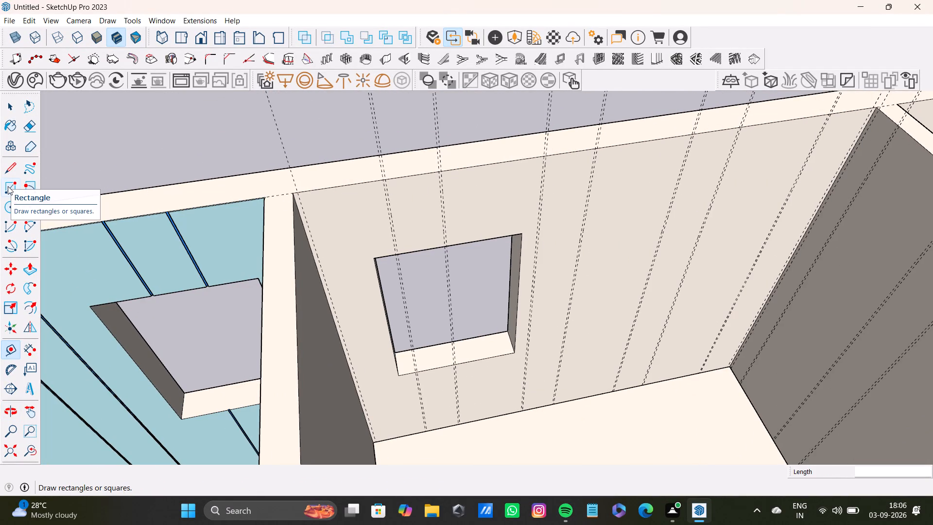
# Draw a 0.5" wide groove rectangle above the window between the seventh guide pair, from the wall's top edge to the opening.
pyautogui.click(11, 173)
pyautogui.scroll(3, 430, 225)
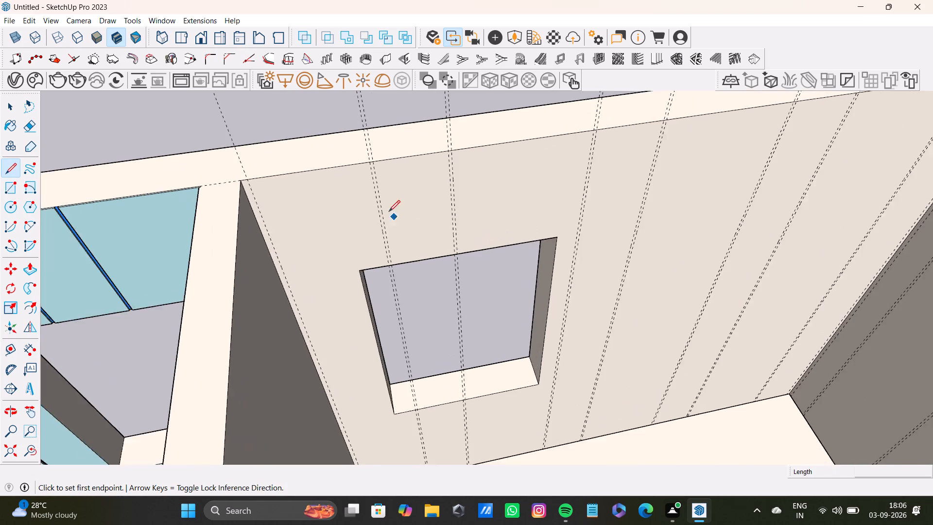
pyautogui.scroll(7, 389, 211)
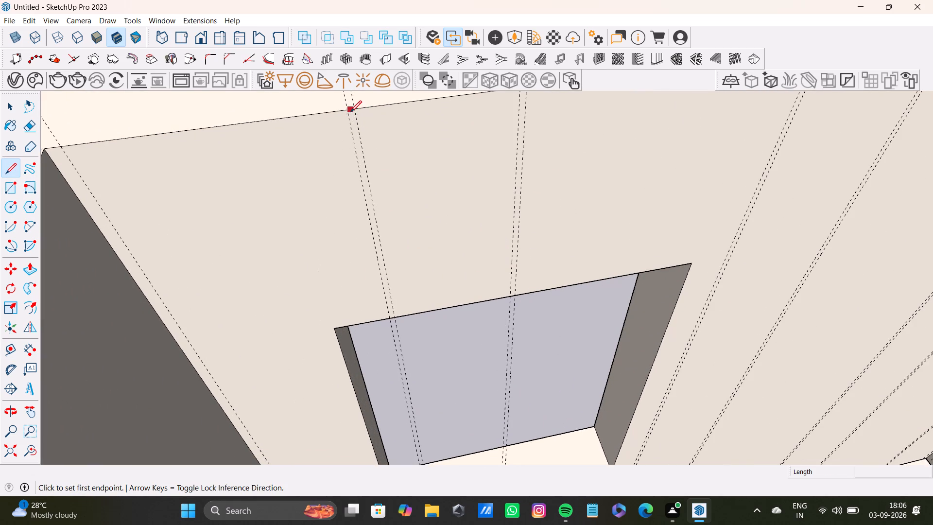
pyautogui.moveTo(12, 188); pyautogui.dragTo(21, 185)
pyautogui.scroll(4, 385, 141)
pyautogui.keyDown('shift'); pyautogui.moveTo(372, 133); pyautogui.dragTo(392, 209, button='middle'); pyautogui.keyUp('shift')
pyautogui.scroll(11, 339, 183)
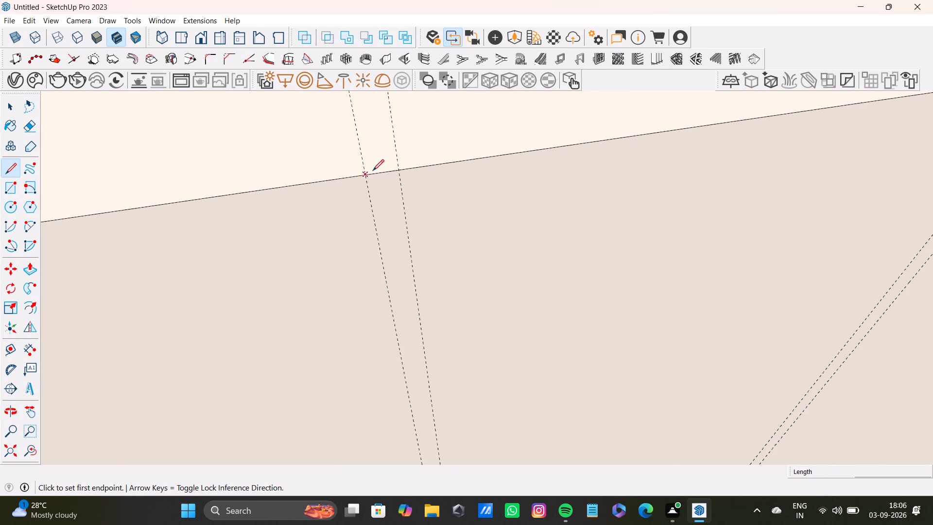
pyautogui.click(366, 173)
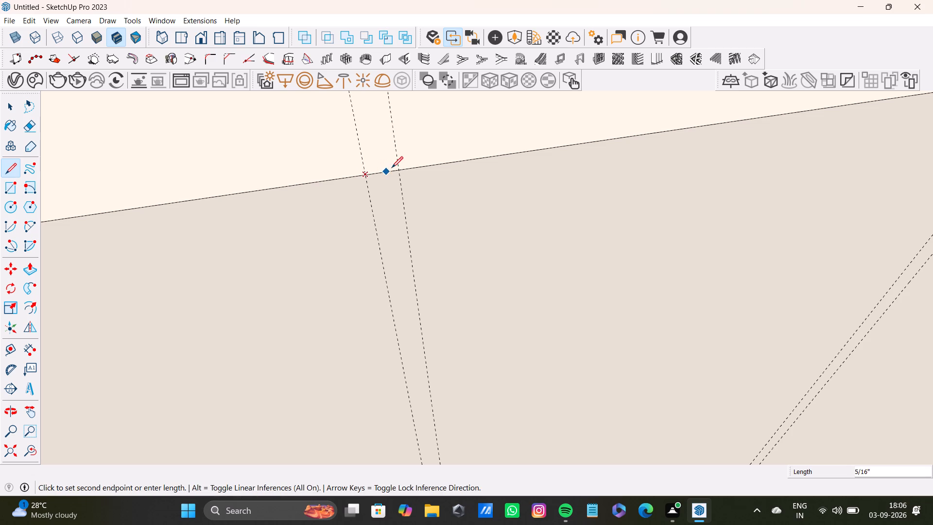
pyautogui.click(16, 189)
pyautogui.scroll(4, 363, 184)
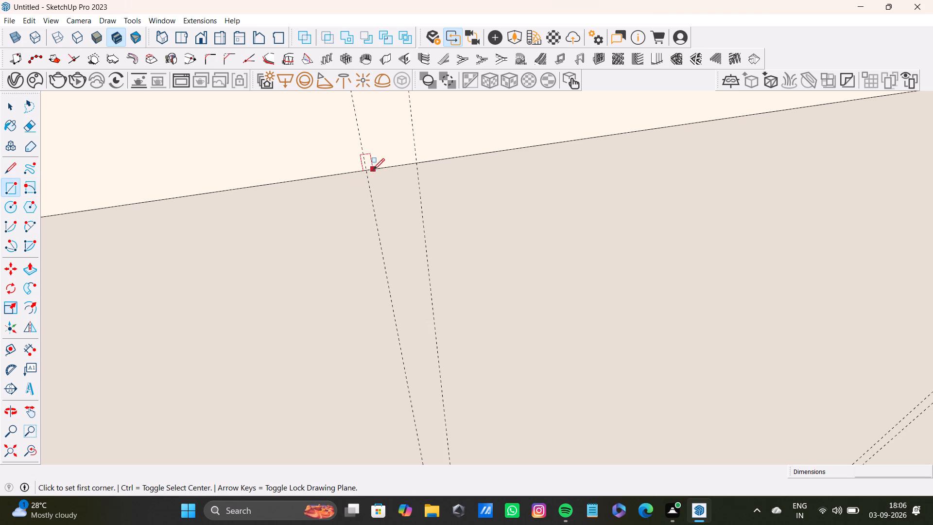
pyautogui.click(369, 170)
pyautogui.scroll(-4, 424, 255)
pyautogui.moveTo(431, 307); pyautogui.dragTo(387, 108, button='middle')
pyautogui.scroll(-4, 408, 195)
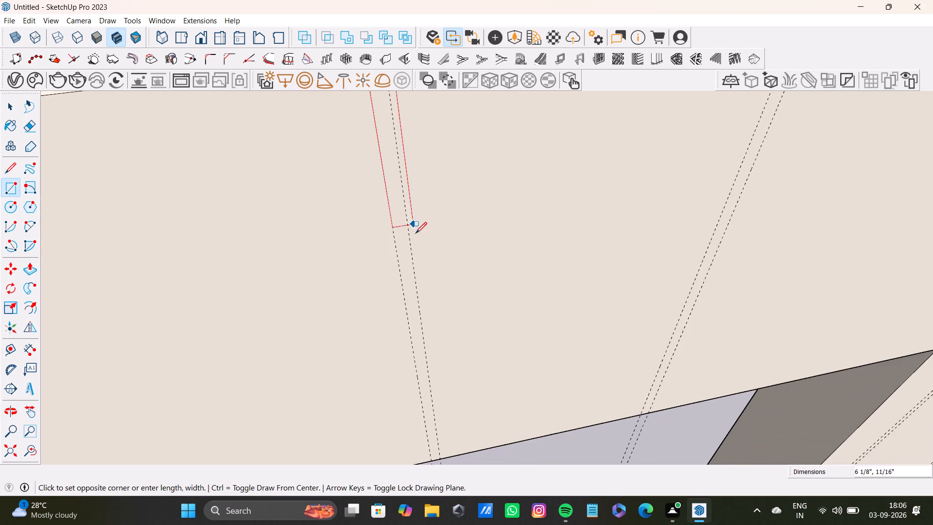
pyautogui.moveTo(415, 234); pyautogui.dragTo(394, 92, button='middle')
pyautogui.scroll(2, 416, 257)
pyautogui.scroll(6, 375, 357)
pyautogui.scroll(2, 421, 384)
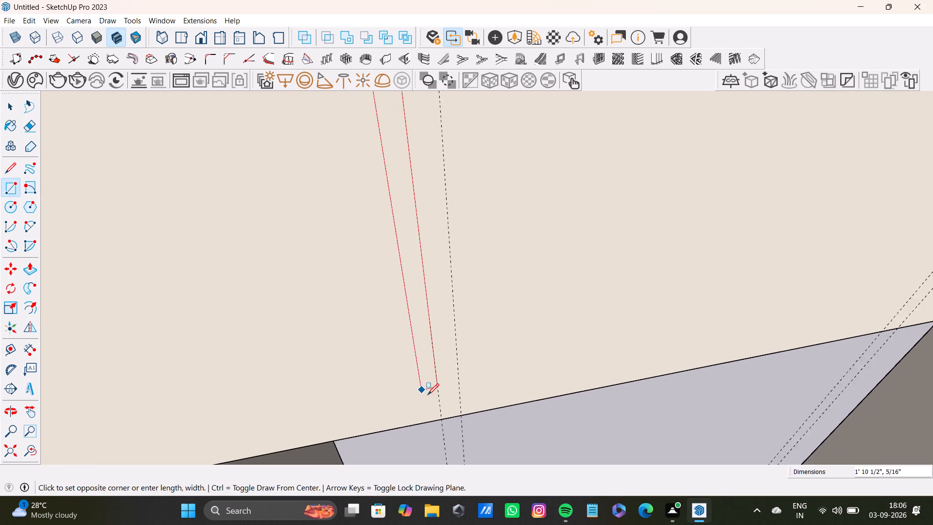
pyautogui.click(467, 415)
# Draw a 0.5" wide groove rectangle below the window between the same guide pair, from the opening's bottom edge to the floor.
pyautogui.scroll(-3, 468, 417)
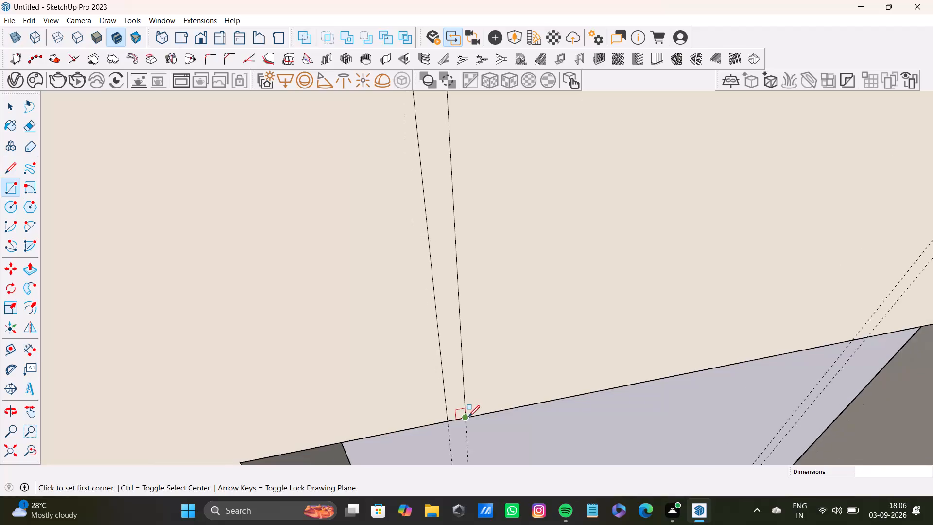
pyautogui.scroll(-11, 468, 417)
pyautogui.keyDown('shift'); pyautogui.moveTo(537, 408); pyautogui.dragTo(459, 129, button='middle'); pyautogui.keyUp('shift')
pyautogui.scroll(-3, 453, 254)
pyautogui.keyDown('shift'); pyautogui.moveTo(457, 311); pyautogui.dragTo(452, 273, button='middle'); pyautogui.keyUp('shift')
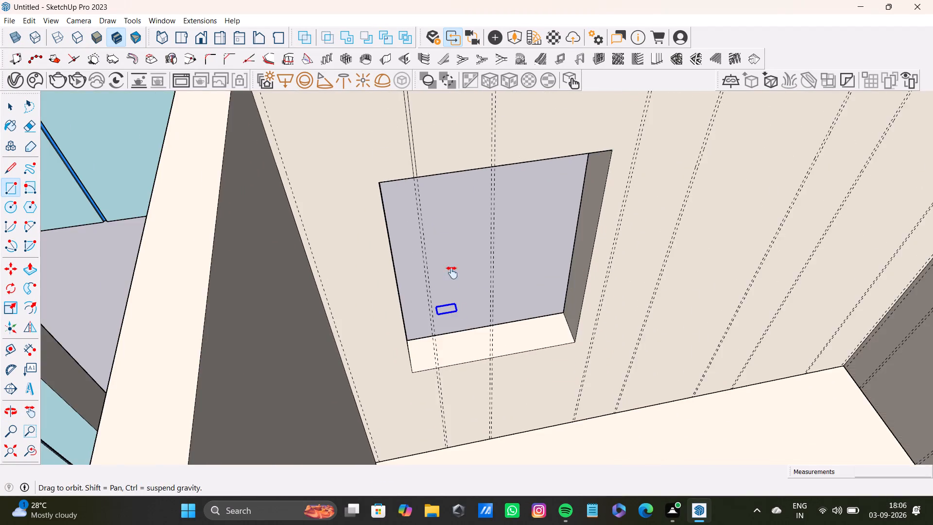
pyautogui.keyDown('shift'); pyautogui.moveTo(452, 273); pyautogui.dragTo(450, 189, button='middle'); pyautogui.keyUp('shift')
pyautogui.scroll(20, 450, 260)
pyautogui.scroll(1, 450, 260)
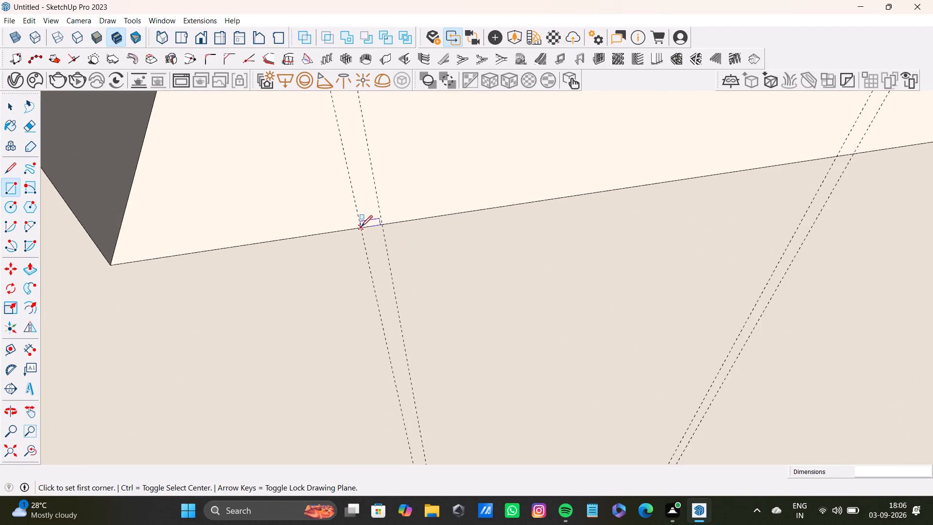
pyautogui.click(357, 227)
pyautogui.scroll(-3, 394, 288)
pyautogui.moveTo(395, 300); pyautogui.dragTo(371, 122, button='middle')
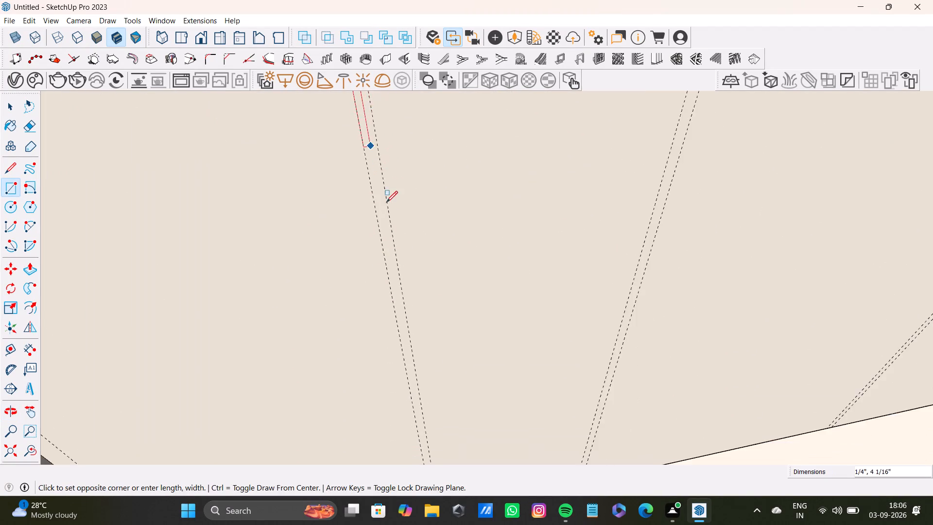
pyautogui.scroll(-3, 395, 235)
pyautogui.keyDown('shift'); pyautogui.moveTo(401, 264); pyautogui.dragTo(385, 88, button='middle'); pyautogui.keyUp('shift')
pyautogui.scroll(7, 415, 322)
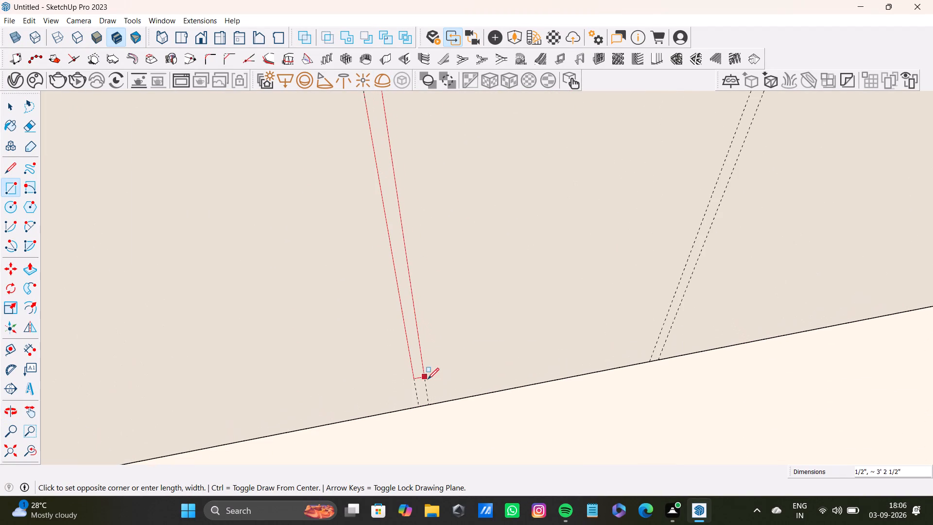
pyautogui.click(429, 404)
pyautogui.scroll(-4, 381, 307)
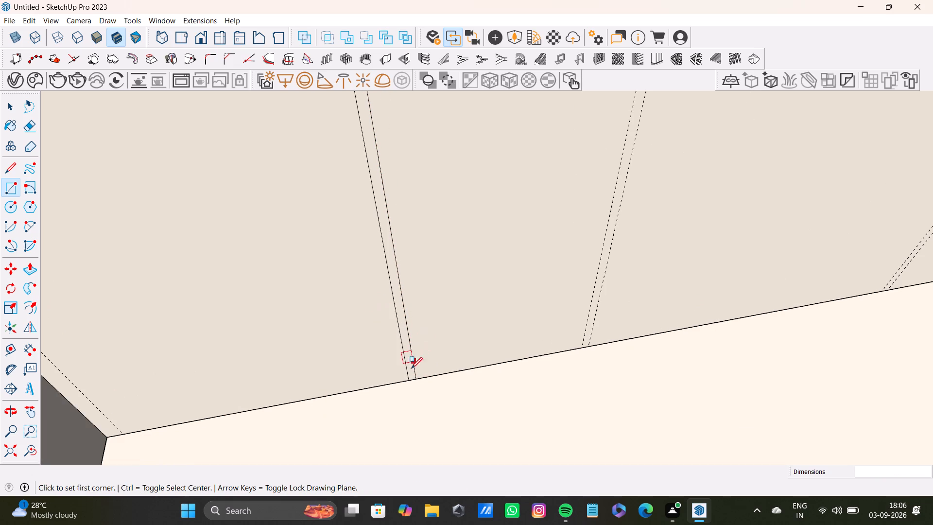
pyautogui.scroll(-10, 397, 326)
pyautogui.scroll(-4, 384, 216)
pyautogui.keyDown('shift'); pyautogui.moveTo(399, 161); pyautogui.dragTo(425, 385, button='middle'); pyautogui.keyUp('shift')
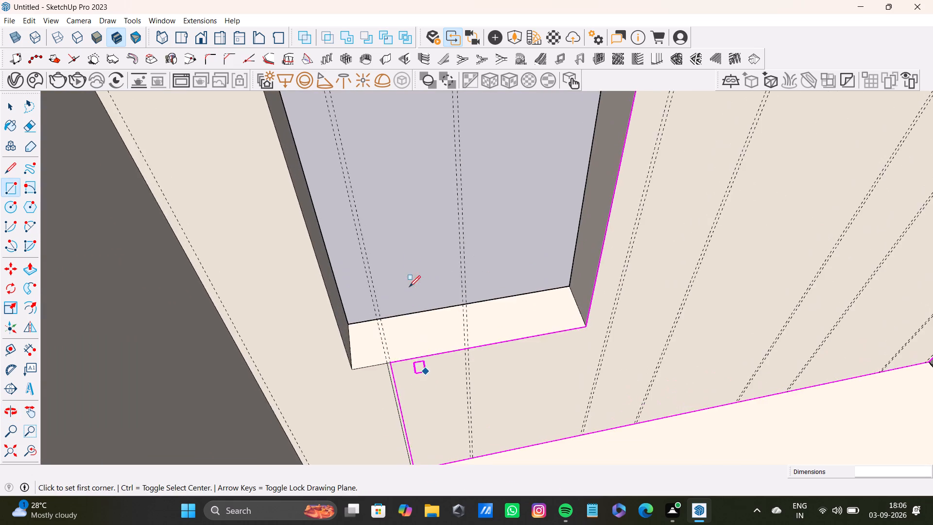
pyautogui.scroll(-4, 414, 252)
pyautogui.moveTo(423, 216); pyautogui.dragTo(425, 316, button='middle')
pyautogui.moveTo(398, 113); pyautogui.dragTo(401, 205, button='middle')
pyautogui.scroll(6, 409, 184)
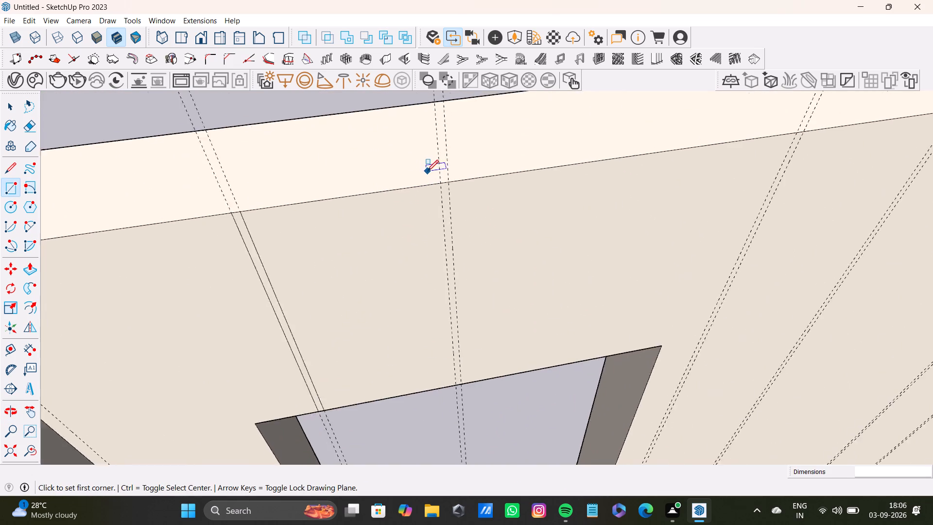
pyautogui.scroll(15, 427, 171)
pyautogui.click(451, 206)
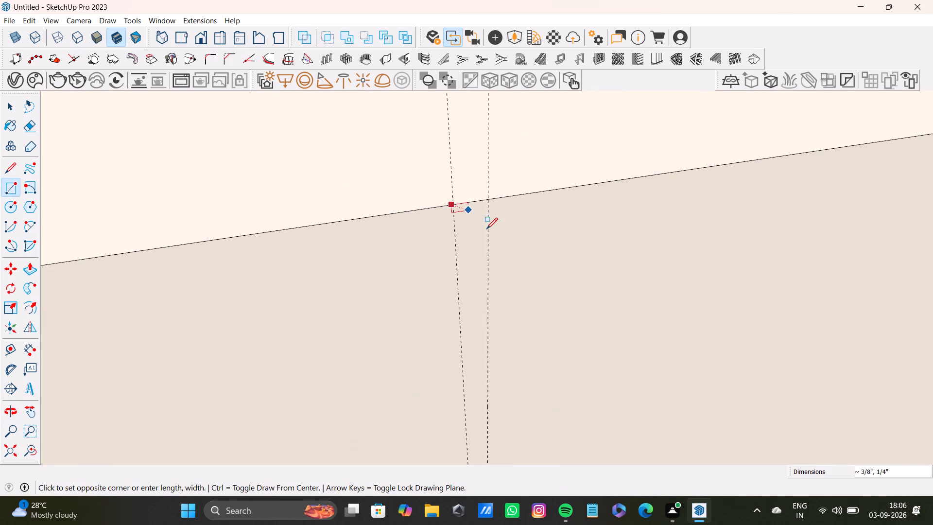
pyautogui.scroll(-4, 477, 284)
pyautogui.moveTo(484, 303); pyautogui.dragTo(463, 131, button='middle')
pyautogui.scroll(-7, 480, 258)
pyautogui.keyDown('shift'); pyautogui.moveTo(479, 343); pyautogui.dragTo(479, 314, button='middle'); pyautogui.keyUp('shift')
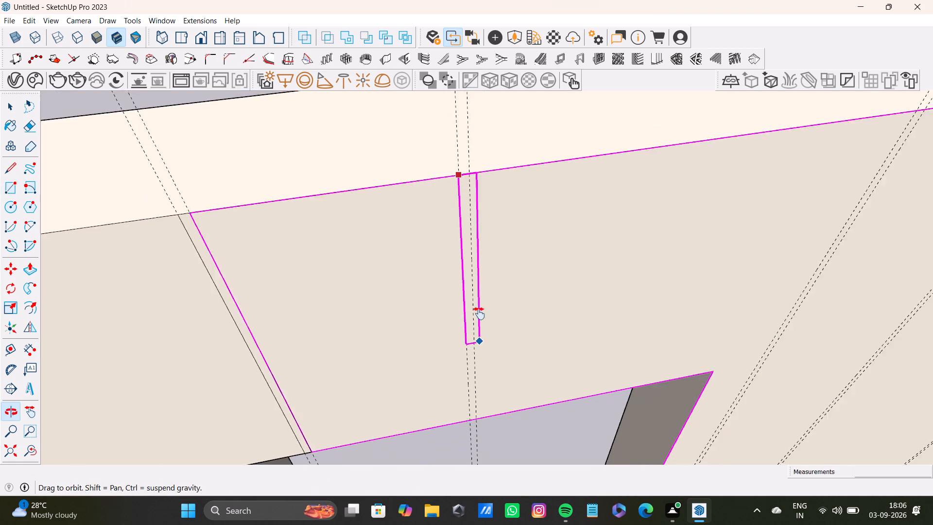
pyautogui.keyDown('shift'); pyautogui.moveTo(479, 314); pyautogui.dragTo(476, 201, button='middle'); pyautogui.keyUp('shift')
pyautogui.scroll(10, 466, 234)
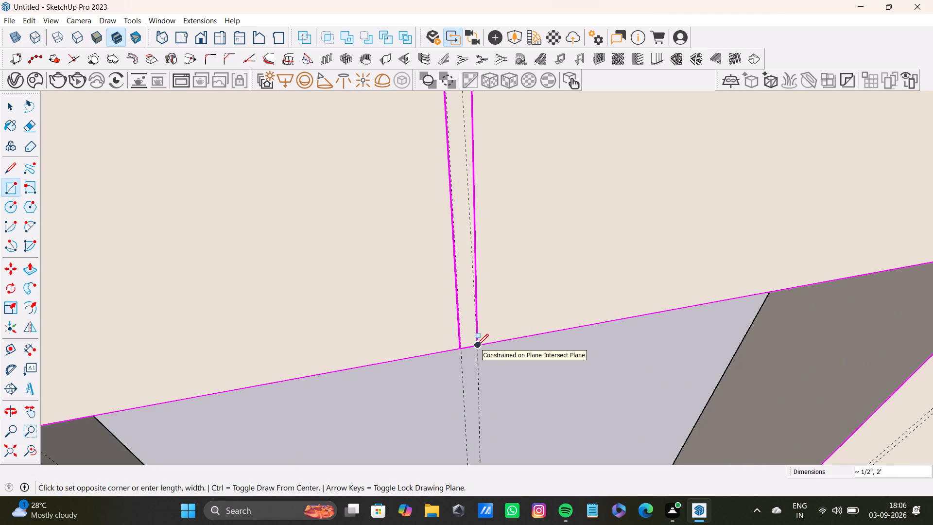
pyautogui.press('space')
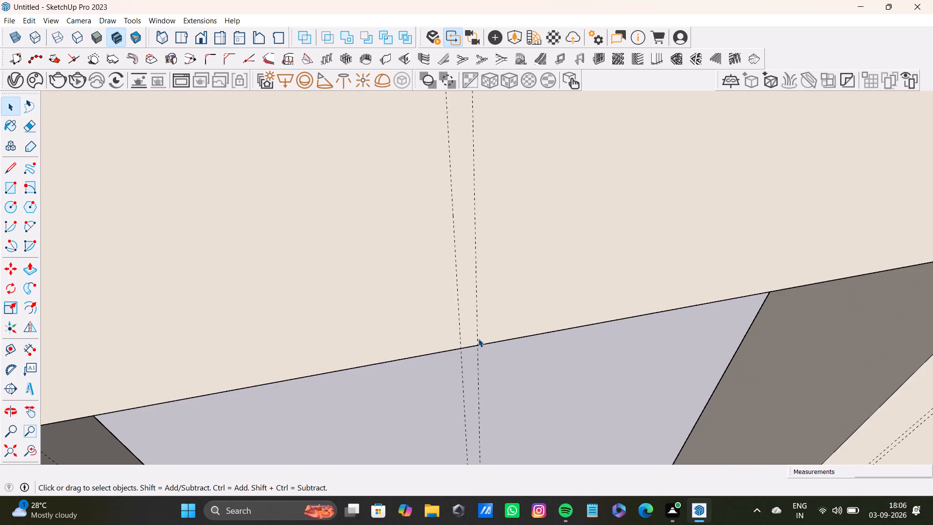
# Draw a 0.5" by 2' groove rectangle above the window between the other guide pair crossing it, from the wall's top edge to the opening.
pyautogui.scroll(-10, 442, 301)
pyautogui.keyDown('shift'); pyautogui.moveTo(461, 235); pyautogui.dragTo(466, 340, button='middle'); pyautogui.keyUp('shift')
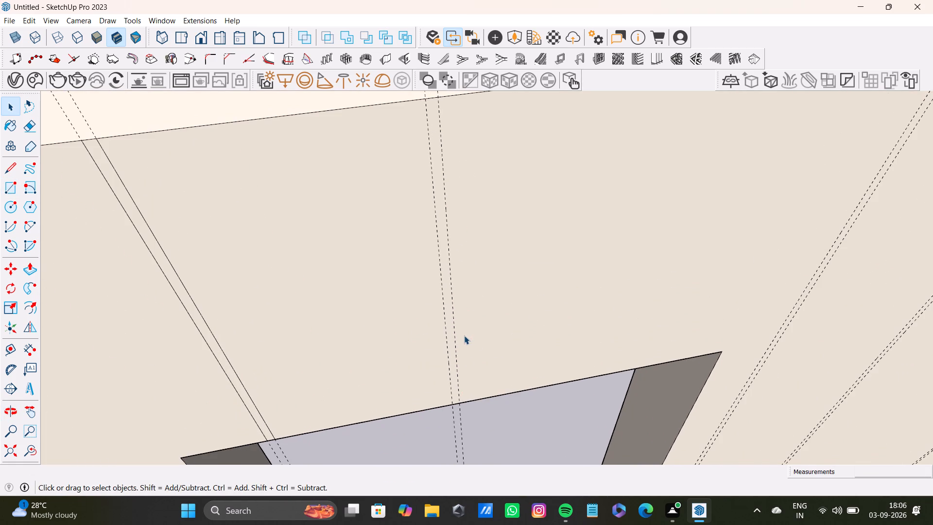
pyautogui.press('r')
pyautogui.scroll(-4, 413, 236)
pyautogui.keyDown('shift'); pyautogui.moveTo(435, 229); pyautogui.dragTo(435, 301, button='middle'); pyautogui.keyUp('shift')
pyautogui.scroll(9, 423, 252)
pyautogui.moveTo(435, 230); pyautogui.dragTo(372, 224, button='middle')
pyautogui.scroll(3, 396, 193)
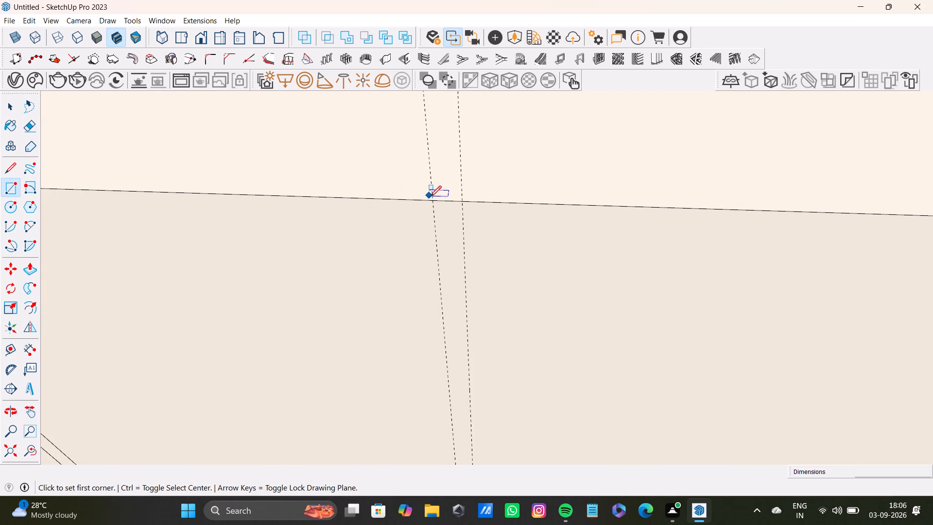
pyautogui.click(432, 202)
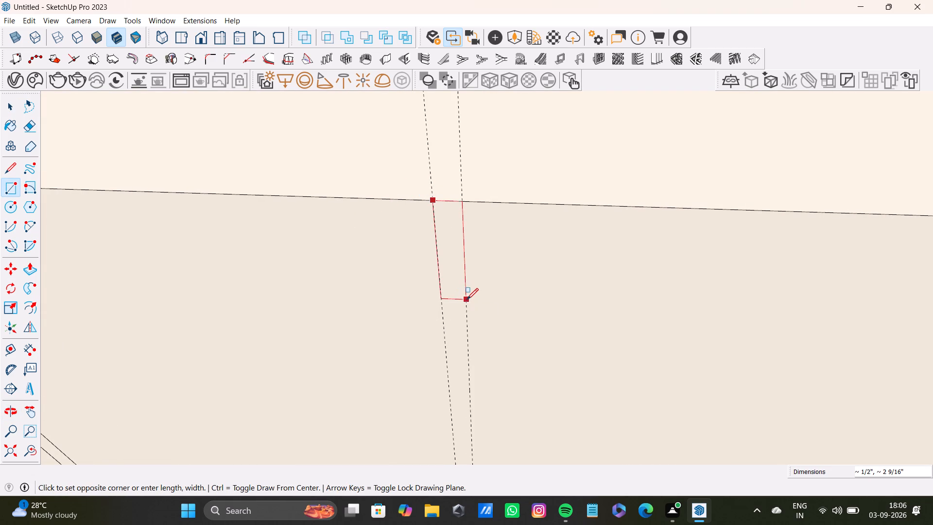
pyautogui.press('Right')
pyautogui.scroll(-4, 470, 330)
pyautogui.moveTo(469, 339); pyautogui.dragTo(482, 123, button='middle')
pyautogui.scroll(3, 463, 315)
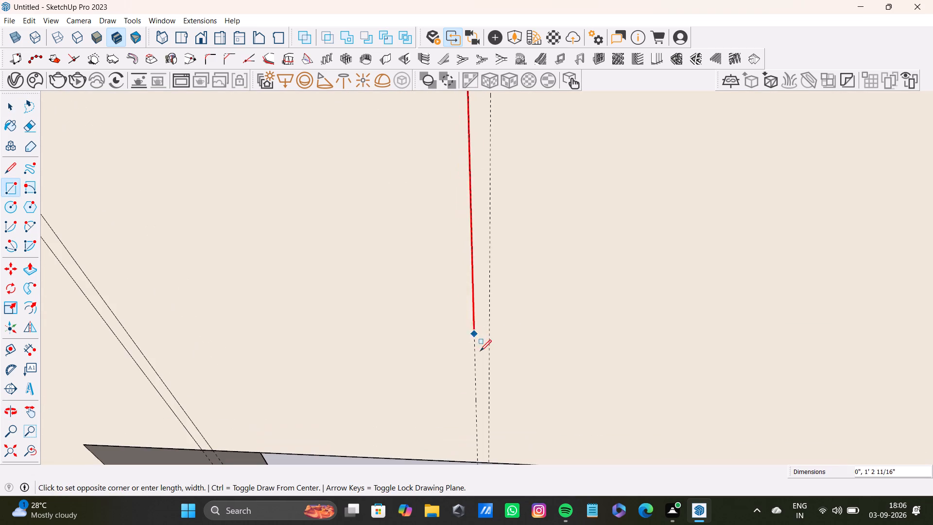
pyautogui.moveTo(482, 356); pyautogui.dragTo(499, 193, button='middle')
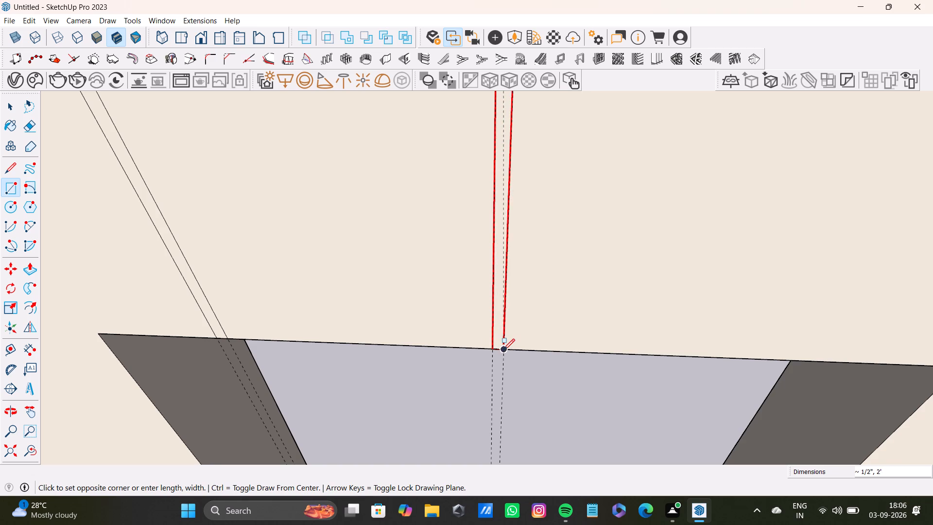
pyautogui.scroll(4, 502, 344)
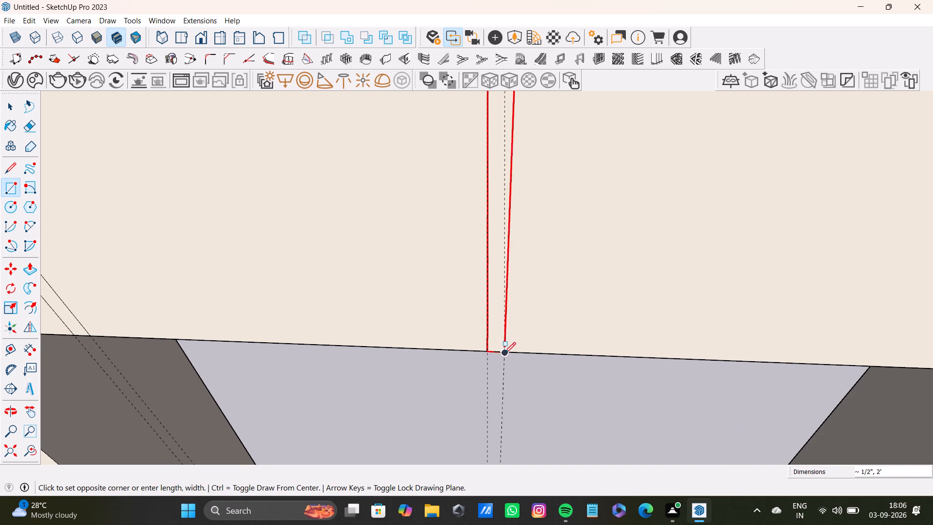
pyautogui.click(504, 353)
# Draw a full-height 0.5" by 10' groove rectangle between the first guide pair beside the window, from the wall's top edge to the floor.
pyautogui.scroll(-14, 548, 296)
pyautogui.keyDown('shift'); pyautogui.moveTo(500, 125); pyautogui.dragTo(489, 341, button='middle'); pyautogui.keyUp('shift')
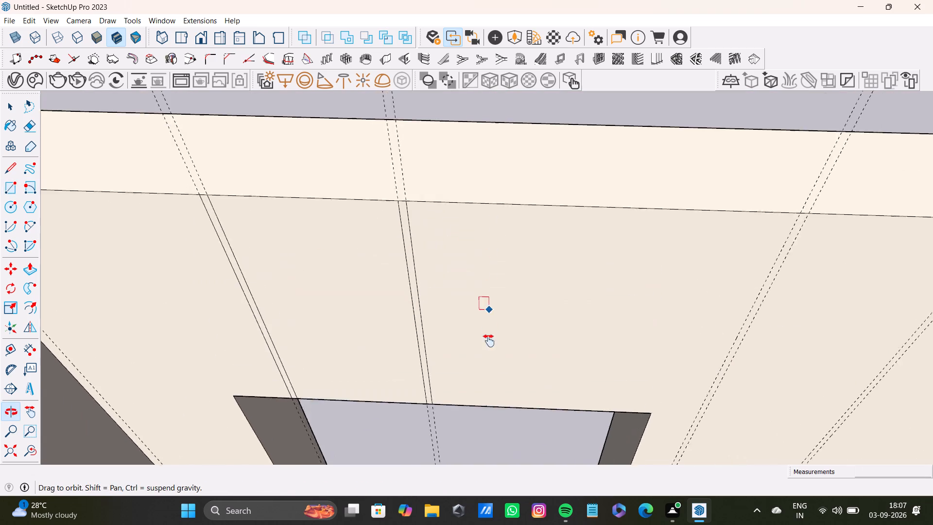
pyautogui.keyDown('shift'); pyautogui.moveTo(489, 341); pyautogui.dragTo(489, 349, button='middle'); pyautogui.keyUp('shift')
pyautogui.keyDown('shift'); pyautogui.moveTo(694, 275); pyautogui.dragTo(414, 222, button='middle'); pyautogui.keyUp('shift')
pyautogui.scroll(13, 466, 220)
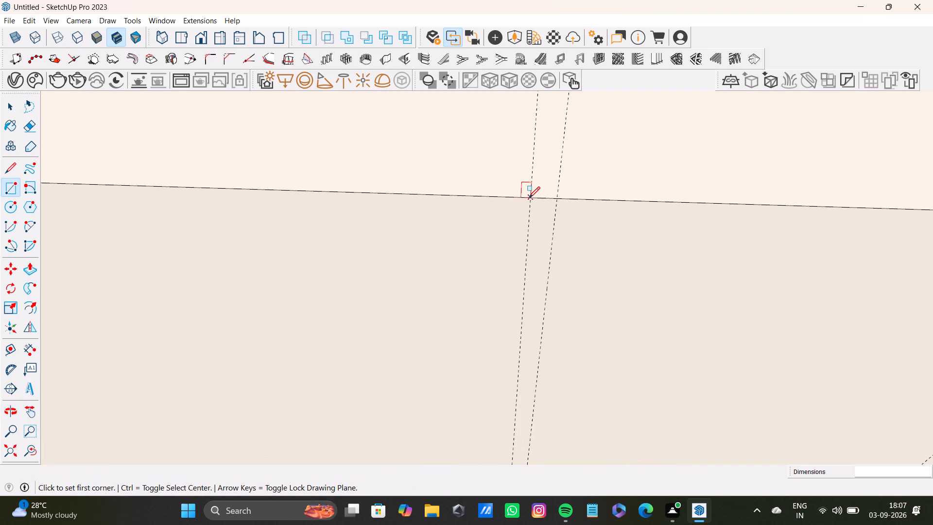
pyautogui.scroll(2, 529, 198)
pyautogui.click(530, 197)
pyautogui.scroll(-4, 543, 350)
pyautogui.keyDown('shift'); pyautogui.moveTo(544, 367); pyautogui.dragTo(542, 191, button='middle'); pyautogui.keyUp('shift')
pyautogui.scroll(-4, 555, 311)
pyautogui.keyDown('shift'); pyautogui.moveTo(546, 349); pyautogui.dragTo(539, 104, button='middle'); pyautogui.keyUp('shift')
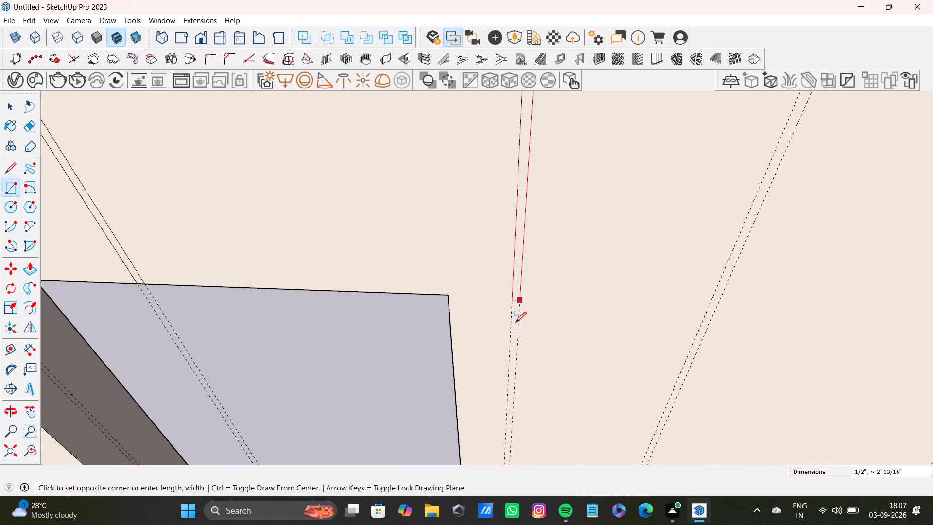
pyautogui.scroll(-2, 515, 331)
pyautogui.moveTo(514, 334); pyautogui.dragTo(504, 88, button='middle')
pyautogui.scroll(3, 518, 302)
pyautogui.scroll(2, 491, 378)
pyautogui.moveTo(501, 390); pyautogui.dragTo(497, 343, button='middle')
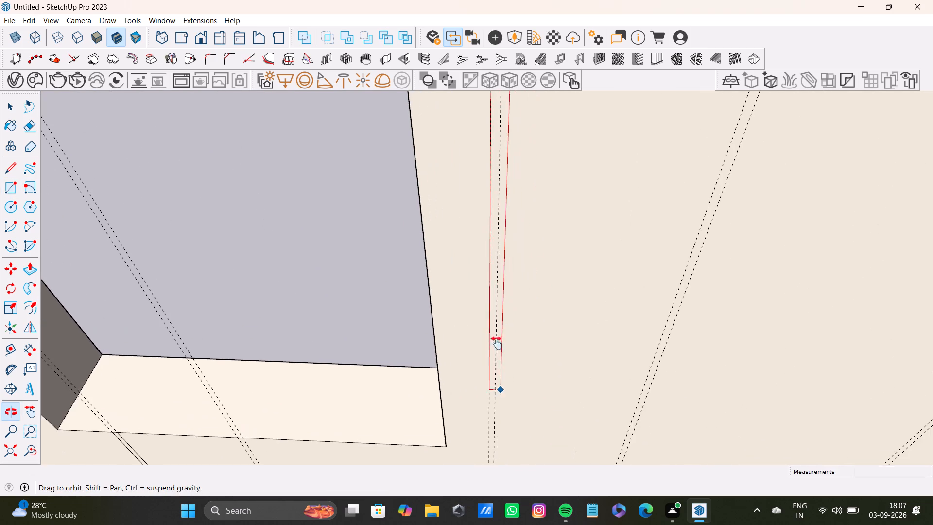
pyautogui.moveTo(497, 343); pyautogui.dragTo(493, 163, button='middle')
pyautogui.scroll(-2, 491, 328)
pyautogui.keyDown('shift'); pyautogui.moveTo(492, 336); pyautogui.dragTo(492, 185, button='middle'); pyautogui.keyUp('shift')
pyautogui.scroll(11, 490, 289)
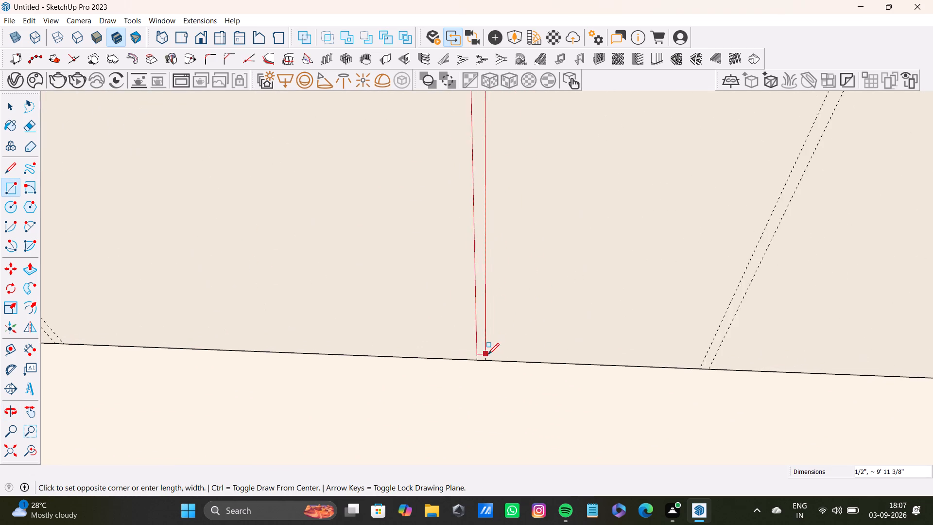
pyautogui.scroll(7, 488, 354)
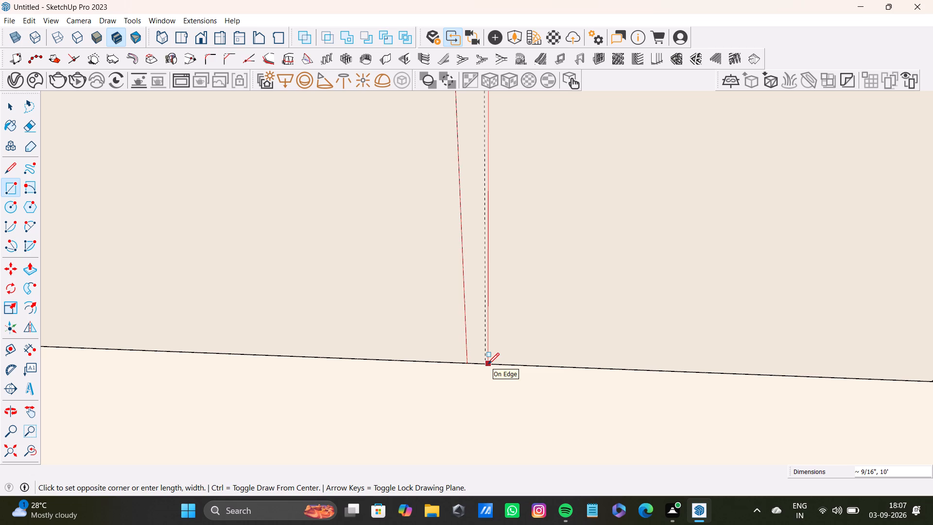
pyautogui.press('Right')
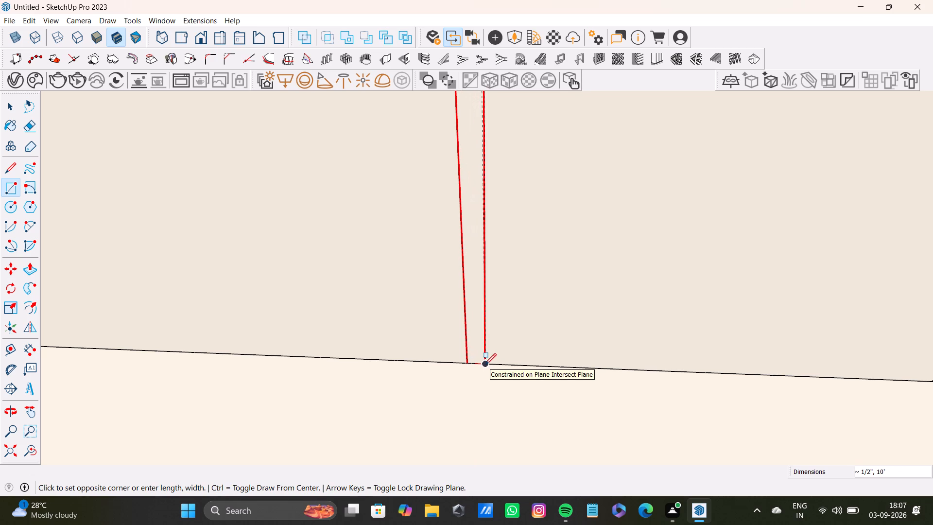
pyautogui.click(485, 365)
# Draw a full-height groove rectangle about 0.5" by 10' between the second guide pair beside the window.
pyautogui.scroll(-8, 392, 344)
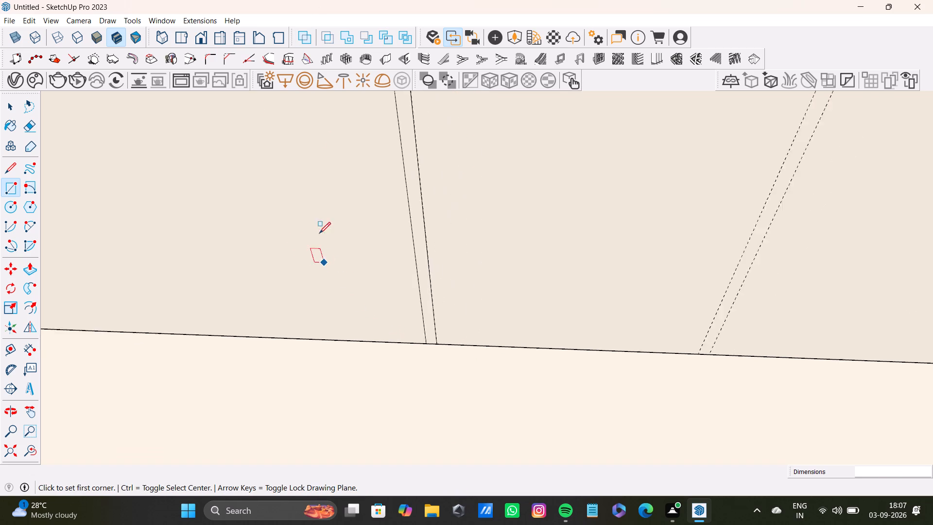
pyautogui.scroll(-6, 319, 233)
pyautogui.keyDown('shift'); pyautogui.moveTo(334, 170); pyautogui.dragTo(456, 460, button='middle'); pyautogui.keyUp('shift')
pyautogui.scroll(-16, 393, 290)
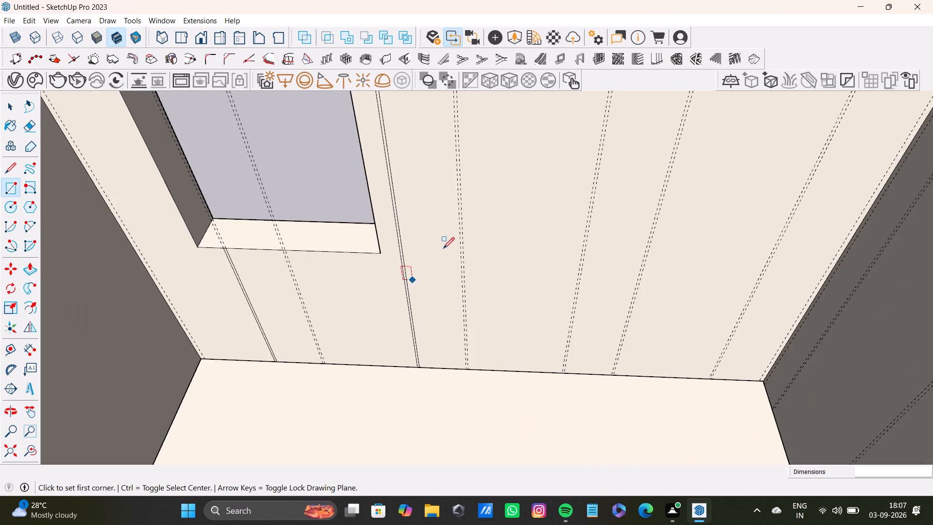
pyautogui.keyDown('shift'); pyautogui.moveTo(450, 220); pyautogui.dragTo(450, 399, button='middle'); pyautogui.keyUp('shift')
pyautogui.moveTo(380, 104); pyautogui.dragTo(420, 267, button='middle')
pyautogui.scroll(9, 448, 224)
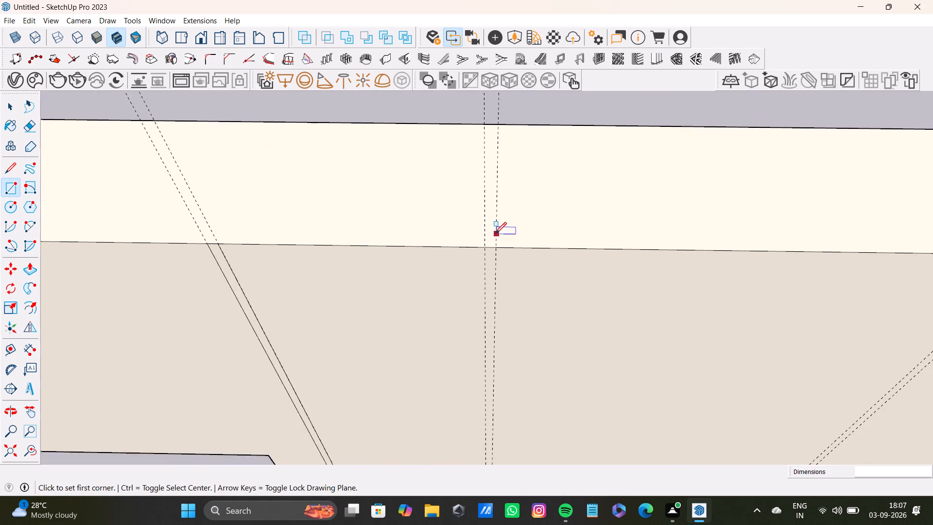
pyautogui.scroll(11, 495, 233)
pyautogui.scroll(3, 468, 280)
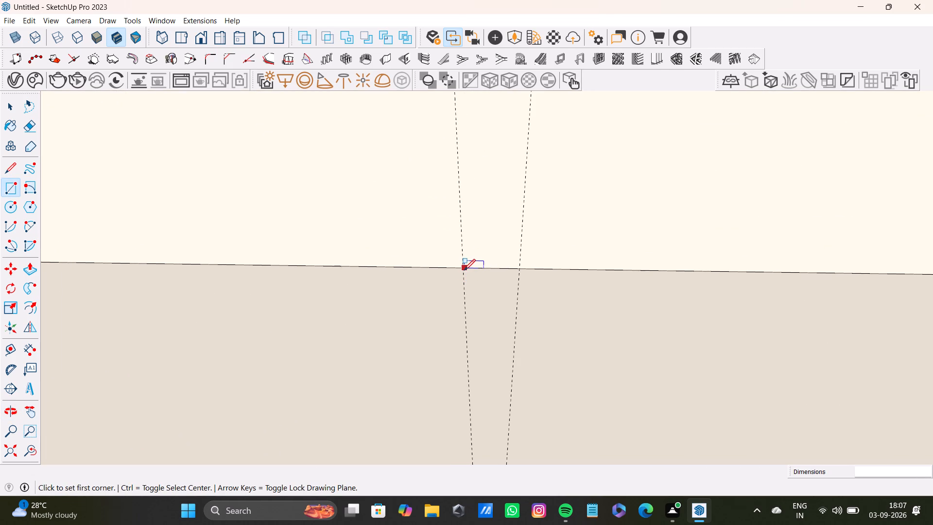
pyautogui.click(463, 270)
pyautogui.scroll(-3, 499, 369)
pyautogui.moveTo(503, 376); pyautogui.dragTo(471, 141, button='middle')
pyautogui.scroll(-5, 483, 295)
pyautogui.moveTo(476, 338); pyautogui.dragTo(484, 164, button='middle')
pyautogui.press('Right')
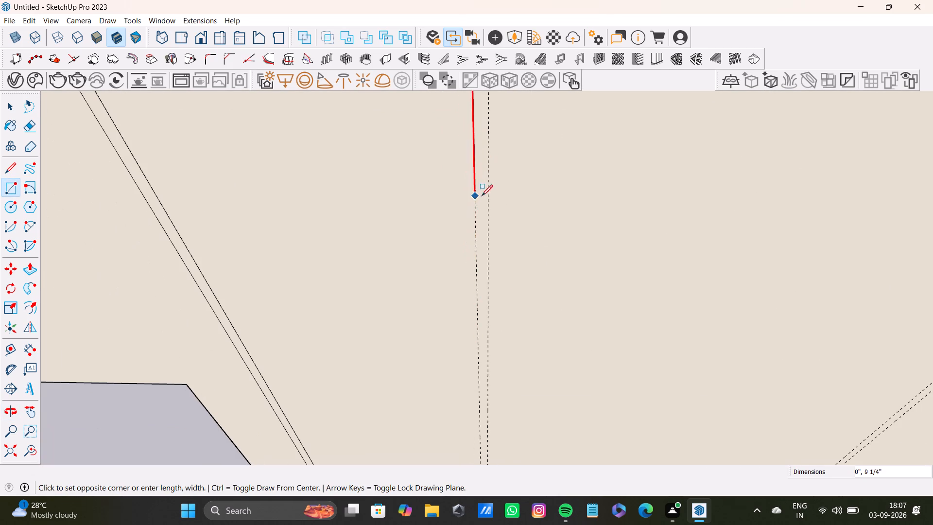
pyautogui.scroll(-6, 489, 285)
pyautogui.keyDown('shift'); pyautogui.moveTo(491, 318); pyautogui.dragTo(485, 116, button='middle'); pyautogui.keyUp('shift')
pyautogui.scroll(-3, 483, 261)
pyautogui.moveTo(485, 315); pyautogui.dragTo(488, 95, button='middle')
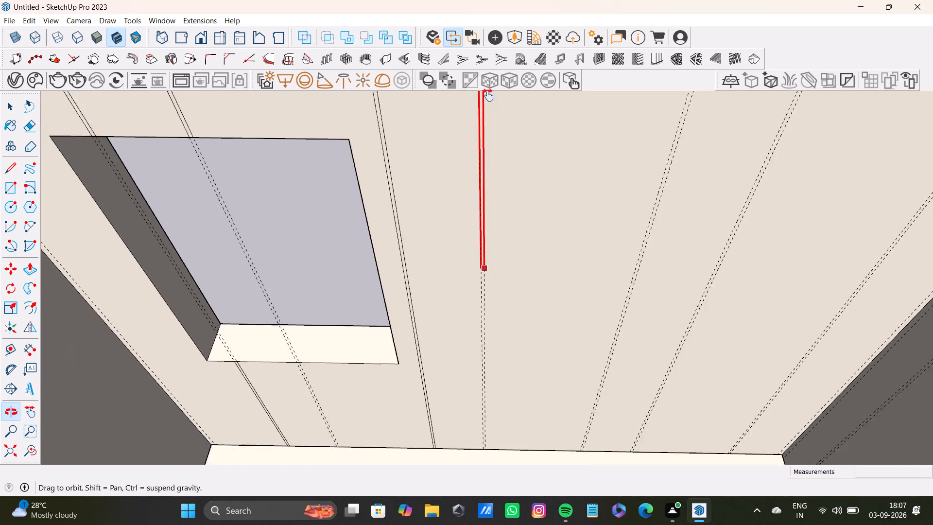
pyautogui.moveTo(488, 95); pyautogui.dragTo(505, 50, button='middle')
pyautogui.scroll(15, 501, 284)
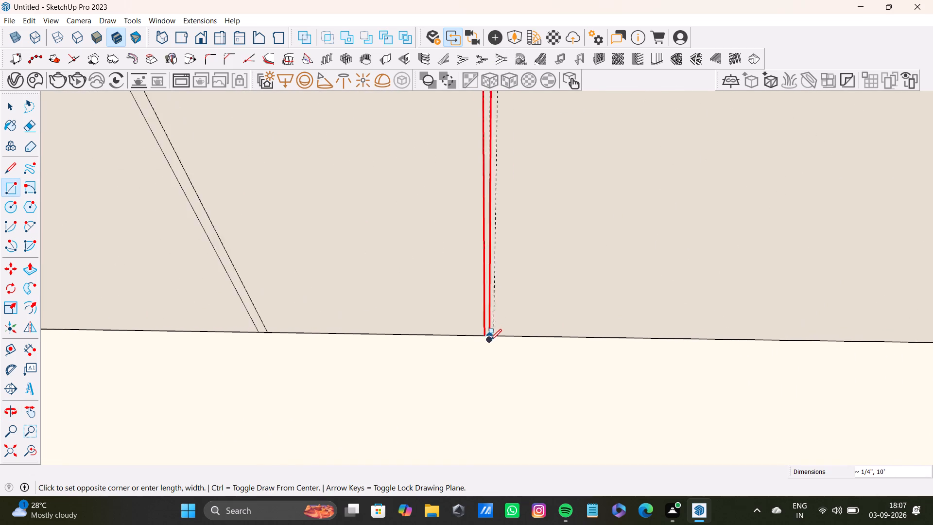
pyautogui.scroll(5, 491, 340)
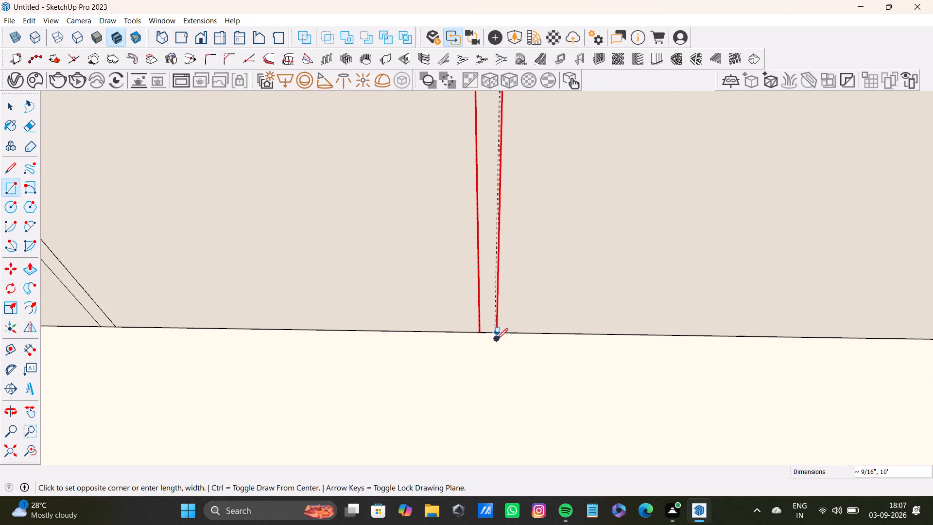
pyautogui.click(495, 337)
# Draw a full-height groove rectangle about 0.5" by 10' between the third guide pair beside the window.
pyautogui.scroll(-3, 462, 239)
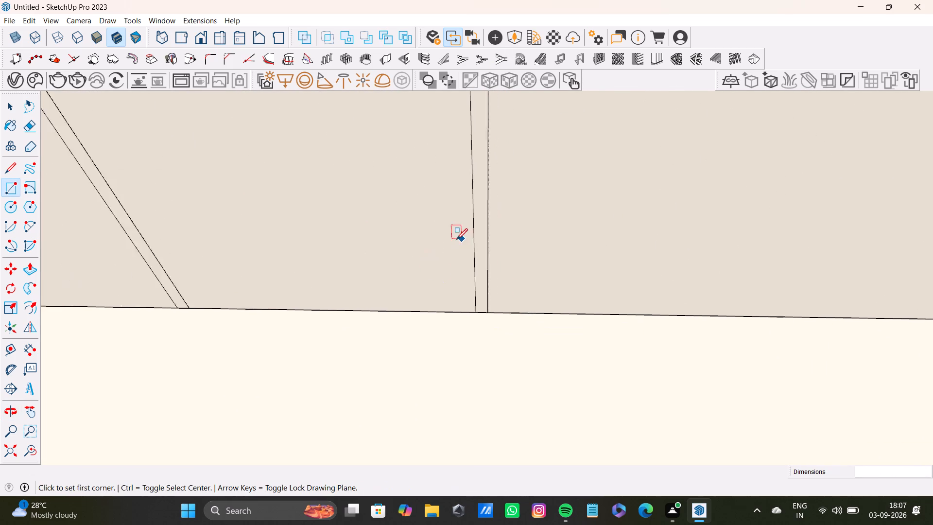
pyautogui.scroll(-20, 456, 240)
pyautogui.scroll(-6, 456, 240)
pyautogui.keyDown('shift'); pyautogui.scroll(1, 457, 149); pyautogui.keyUp('shift')
pyautogui.keyDown('shift'); pyautogui.moveTo(457, 149); pyautogui.dragTo(462, 363, button='middle'); pyautogui.keyUp('shift')
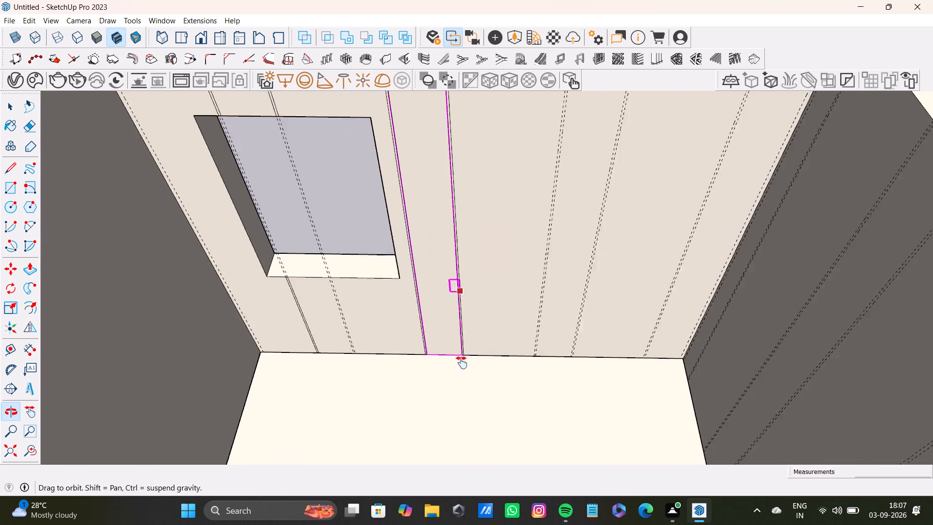
pyautogui.keyDown('shift'); pyautogui.moveTo(462, 363); pyautogui.dragTo(463, 375, button='middle'); pyautogui.keyUp('shift')
pyautogui.scroll(8, 538, 157)
pyautogui.keyDown('shift'); pyautogui.moveTo(587, 128); pyautogui.dragTo(499, 162, button='middle'); pyautogui.keyUp('shift')
pyautogui.scroll(5, 500, 167)
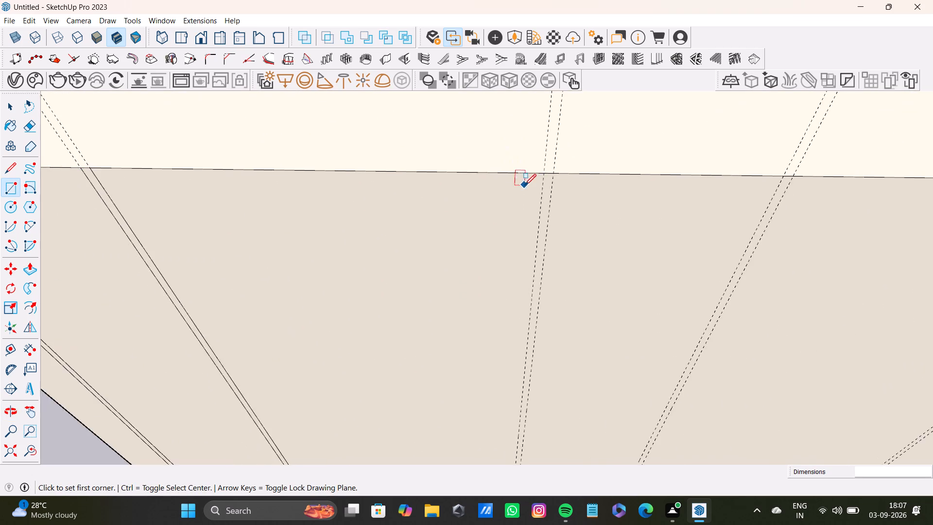
pyautogui.scroll(19, 525, 185)
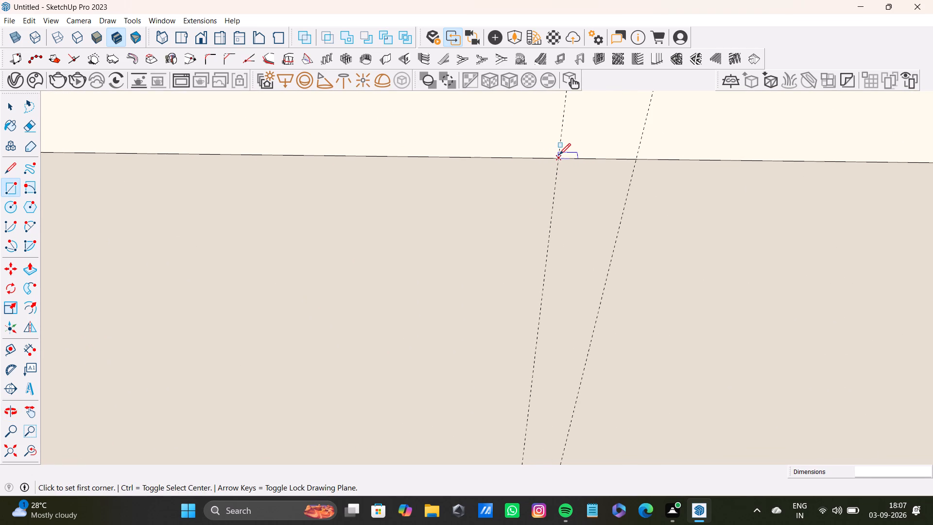
pyautogui.click(559, 155)
pyautogui.scroll(-3, 608, 297)
pyautogui.press('Right')
pyautogui.scroll(-3, 601, 317)
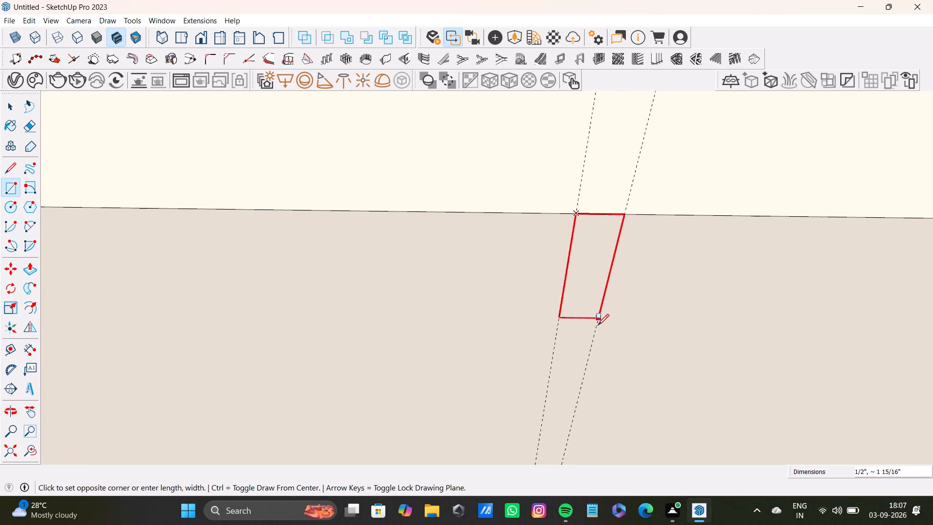
pyautogui.scroll(-4, 598, 325)
pyautogui.keyDown('shift'); pyautogui.moveTo(587, 344); pyautogui.dragTo(558, 116, button='middle'); pyautogui.keyUp('shift')
pyautogui.scroll(-3, 573, 300)
pyautogui.moveTo(549, 340); pyautogui.dragTo(511, 60, button='middle')
pyautogui.scroll(-3, 554, 237)
pyautogui.keyDown('shift'); pyautogui.moveTo(531, 304); pyautogui.dragTo(504, 53, button='middle'); pyautogui.keyUp('shift')
pyautogui.scroll(4, 536, 276)
pyautogui.keyDown('shift'); pyautogui.moveTo(524, 313); pyautogui.dragTo(476, 75, button='middle'); pyautogui.keyUp('shift')
pyautogui.scroll(3, 466, 258)
pyautogui.moveTo(481, 297); pyautogui.dragTo(466, 95, button='middle')
pyautogui.scroll(14, 465, 242)
pyautogui.scroll(3, 411, 296)
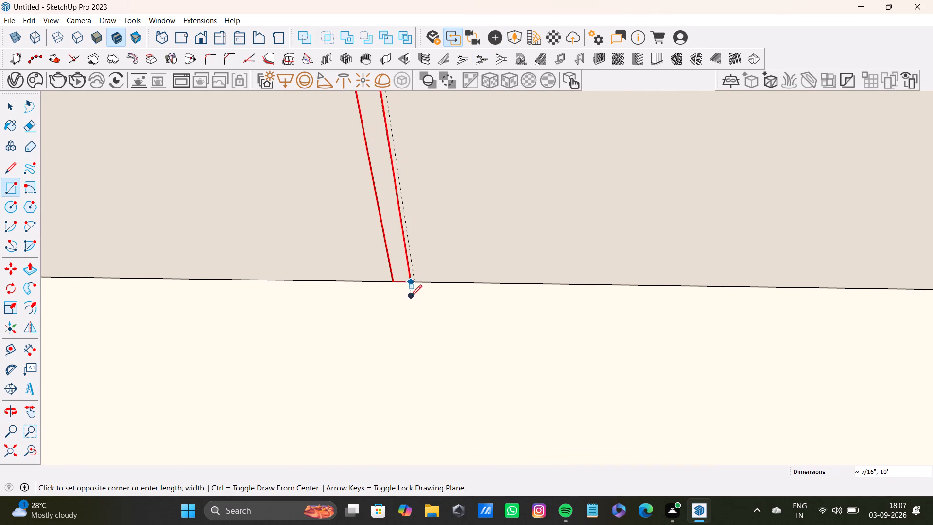
pyautogui.click(415, 291)
# Draw a full-height 0.5" by 10' groove rectangle between the fourth guide pair beside the window, from the wall's top edge to the floor.
pyautogui.scroll(-20, 362, 260)
pyautogui.scroll(-15, 362, 260)
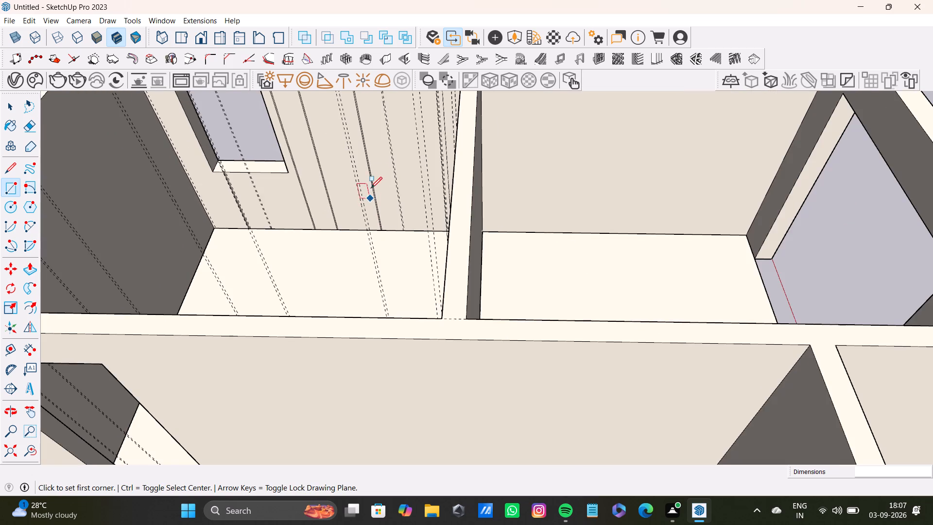
pyautogui.keyDown('shift'); pyautogui.moveTo(385, 142); pyautogui.dragTo(445, 315, button='middle'); pyautogui.keyUp('shift')
pyautogui.keyDown('shift'); pyautogui.scroll(20, 445, 315); pyautogui.keyUp('shift')
pyautogui.keyDown('shift'); pyautogui.scroll(1, 445, 315); pyautogui.keyUp('shift')
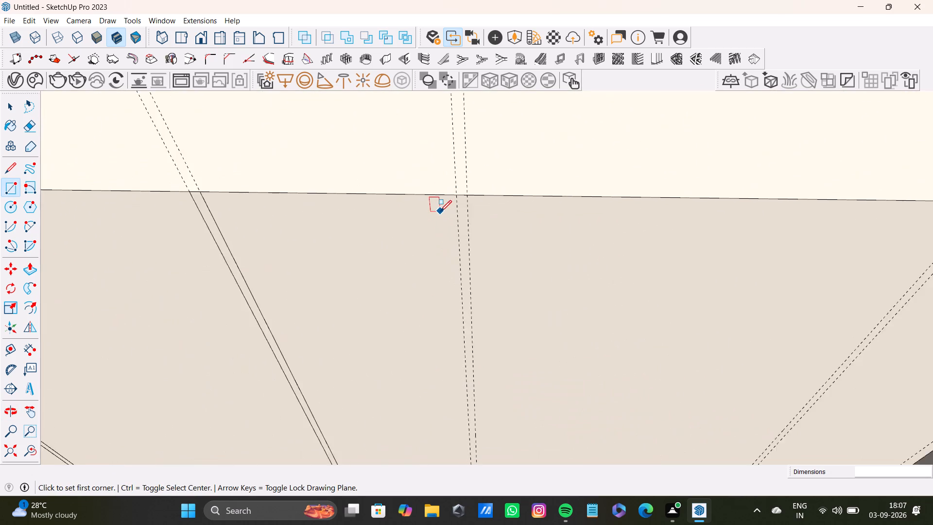
pyautogui.keyDown('shift'); pyautogui.scroll(8, 440, 211); pyautogui.keyUp('shift')
pyautogui.click(485, 164)
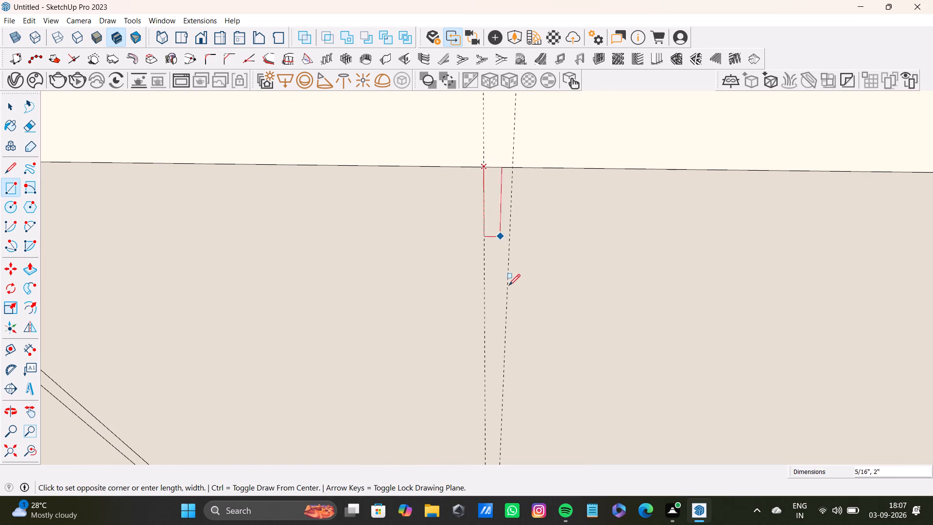
pyautogui.scroll(-5, 494, 334)
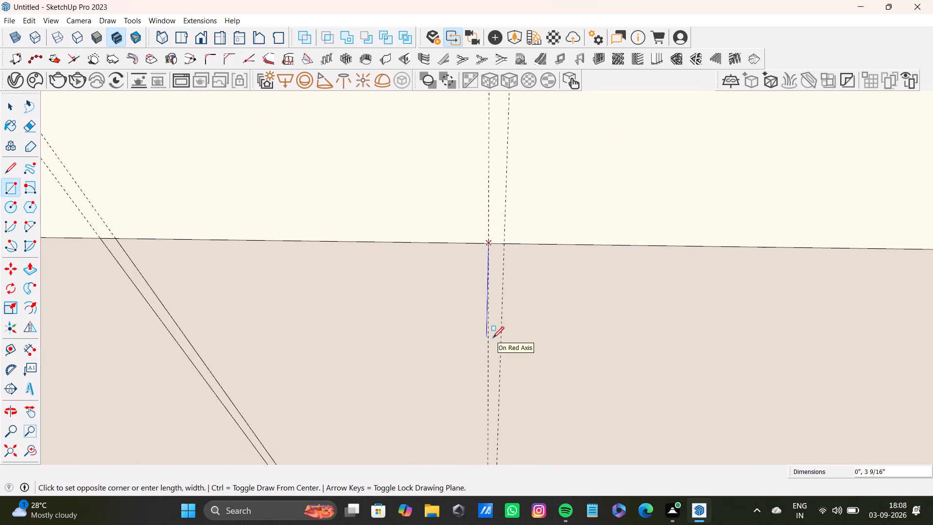
pyautogui.scroll(-4, 492, 345)
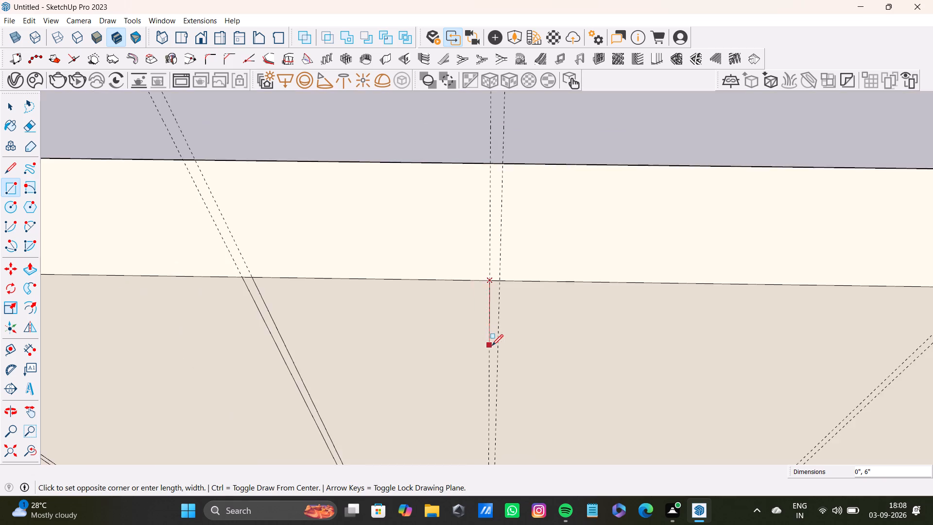
pyautogui.keyDown('shift'); pyautogui.moveTo(492, 346); pyautogui.dragTo(505, 110, button='middle'); pyautogui.keyUp('shift')
pyautogui.scroll(2, 510, 290)
pyautogui.keyDown('shift'); pyautogui.moveTo(512, 315); pyautogui.dragTo(507, 72, button='middle'); pyautogui.keyUp('shift')
pyautogui.scroll(4, 517, 289)
pyautogui.keyDown('shift'); pyautogui.moveTo(513, 324); pyautogui.dragTo(496, 315, button='middle'); pyautogui.keyUp('shift')
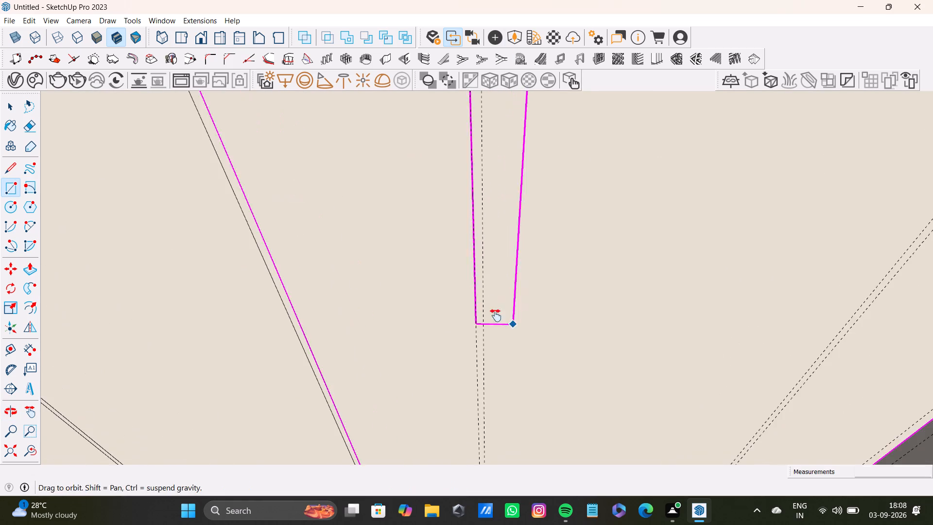
pyautogui.keyDown('shift'); pyautogui.moveTo(496, 315); pyautogui.dragTo(476, 144, button='middle'); pyautogui.keyUp('shift')
pyautogui.scroll(4, 477, 280)
pyautogui.keyDown('shift'); pyautogui.moveTo(478, 340); pyautogui.dragTo(466, 164, button='middle'); pyautogui.keyUp('shift')
pyautogui.scroll(4, 478, 368)
pyautogui.keyDown('shift'); pyautogui.moveTo(474, 390); pyautogui.dragTo(456, 166, button='middle'); pyautogui.keyUp('shift')
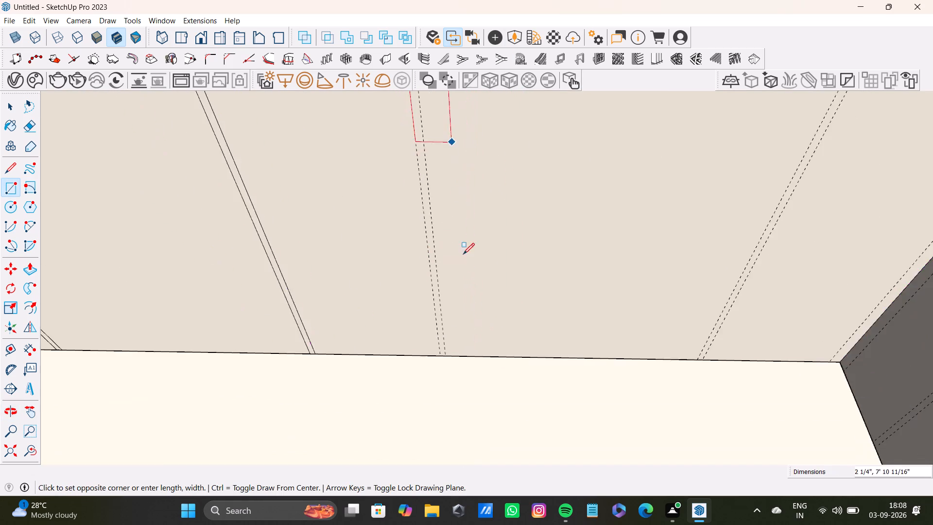
pyautogui.scroll(8, 470, 318)
pyautogui.scroll(1, 427, 376)
pyautogui.click(435, 378)
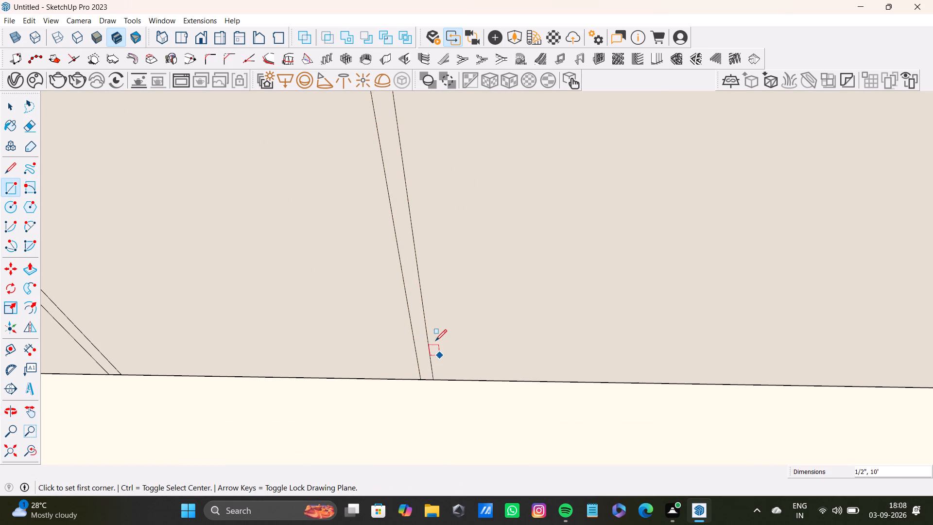
# Draw a full-height groove rectangle about 9/16" by 10' between the last guide pair on the window wall, nearest the corner.
pyautogui.scroll(-18, 434, 332)
pyautogui.scroll(-4, 429, 324)
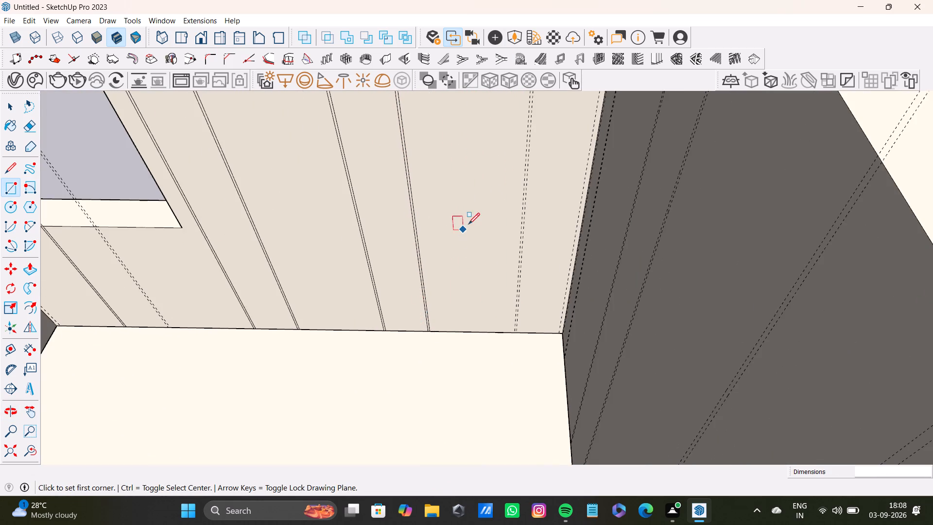
pyautogui.keyDown('shift'); pyautogui.moveTo(468, 224); pyautogui.dragTo(481, 447, button='middle'); pyautogui.keyUp('shift')
pyautogui.scroll(8, 568, 301)
pyautogui.keyDown('shift'); pyautogui.moveTo(563, 141); pyautogui.dragTo(546, 237, button='middle'); pyautogui.keyUp('shift')
pyautogui.scroll(2, 547, 225)
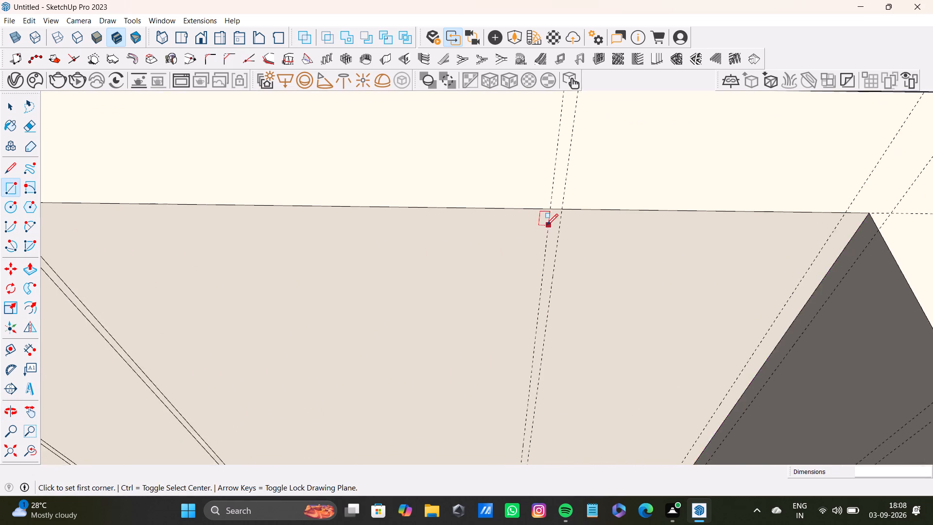
pyautogui.scroll(5, 547, 225)
pyautogui.click(552, 202)
pyautogui.scroll(-5, 566, 337)
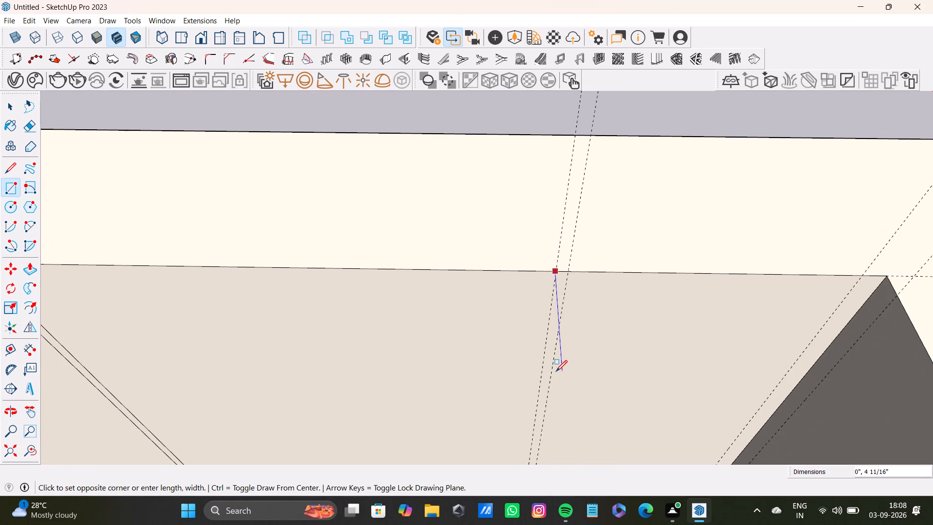
pyautogui.press('Right')
pyautogui.scroll(-6, 557, 379)
pyautogui.keyDown('shift'); pyautogui.moveTo(544, 410); pyautogui.dragTo(554, 155, button='middle'); pyautogui.keyUp('shift')
pyautogui.scroll(3, 571, 304)
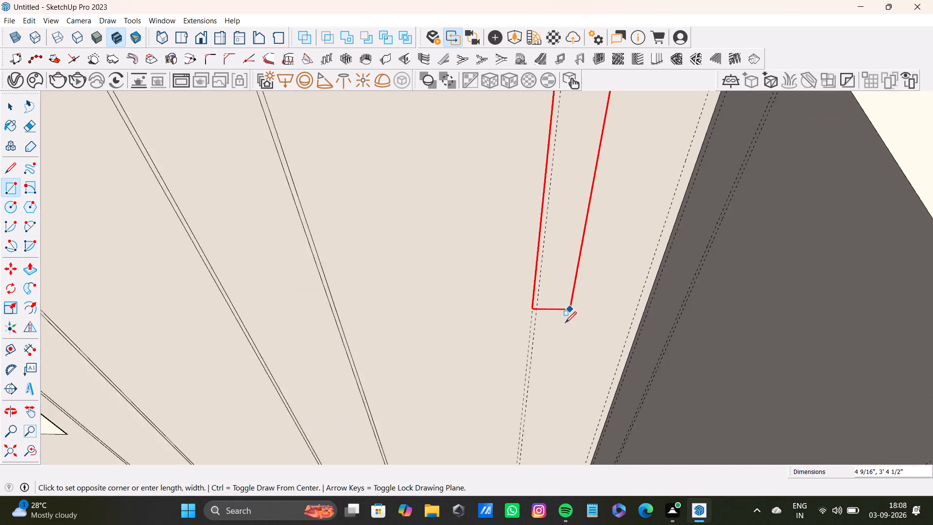
pyautogui.moveTo(552, 364); pyautogui.dragTo(533, 151, button='middle')
pyautogui.scroll(4, 530, 280)
pyautogui.keyDown('shift'); pyautogui.moveTo(522, 364); pyautogui.dragTo(511, 181, button='middle'); pyautogui.keyUp('shift')
pyautogui.scroll(7, 501, 277)
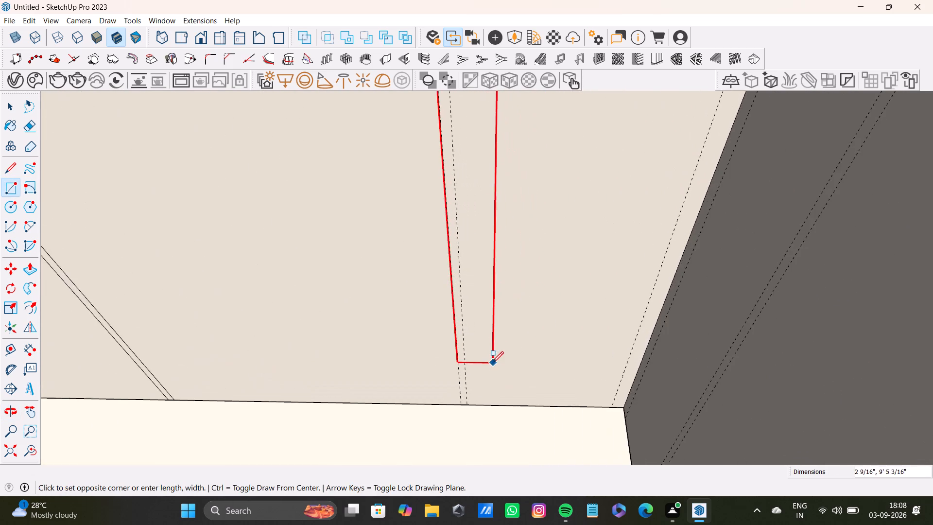
pyautogui.keyDown('shift'); pyautogui.moveTo(492, 363); pyautogui.dragTo(518, 244, button='middle'); pyautogui.keyUp('shift')
pyautogui.scroll(7, 503, 286)
pyautogui.scroll(3, 477, 324)
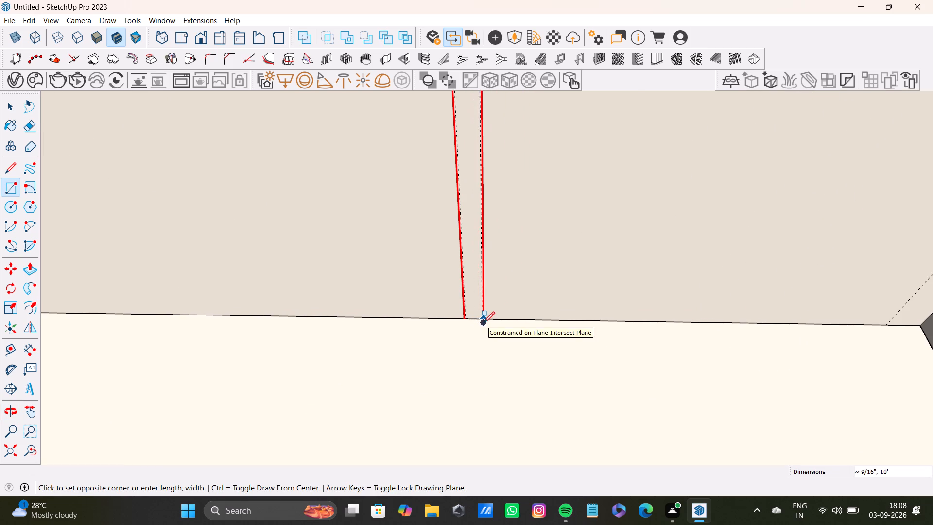
pyautogui.click(483, 320)
# Draw a full-height groove rectangle about 0.5" by 10' on the adjoining side wall, between the first full guide pair beside the corner.
pyautogui.scroll(-8, 449, 316)
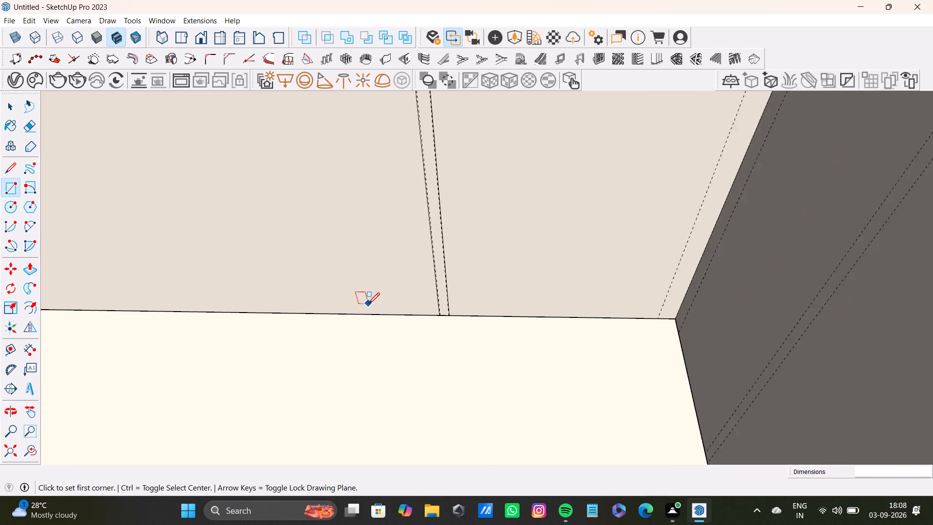
pyautogui.scroll(-11, 368, 304)
pyautogui.click(15, 445)
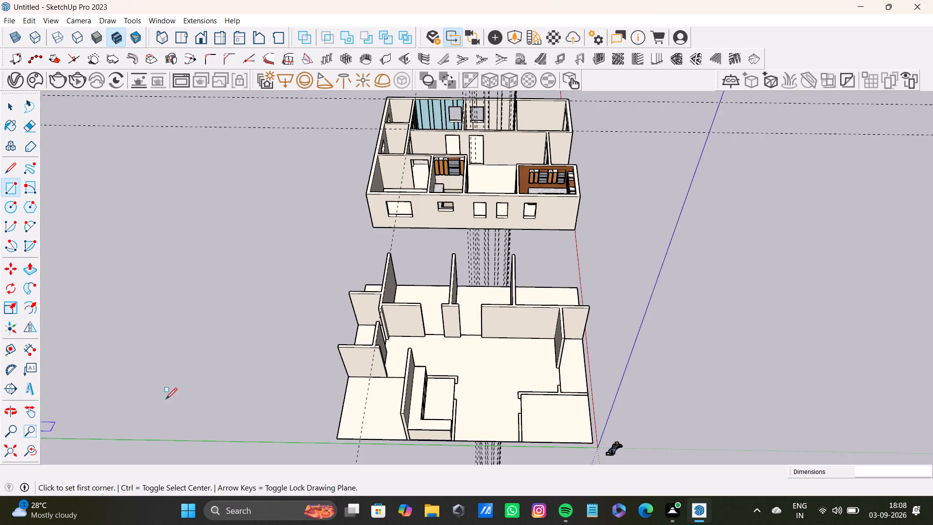
pyautogui.keyDown('shift'); pyautogui.moveTo(475, 186); pyautogui.dragTo(466, 294, button='middle'); pyautogui.keyUp('shift')
pyautogui.scroll(10, 492, 301)
pyautogui.scroll(-6, 399, 276)
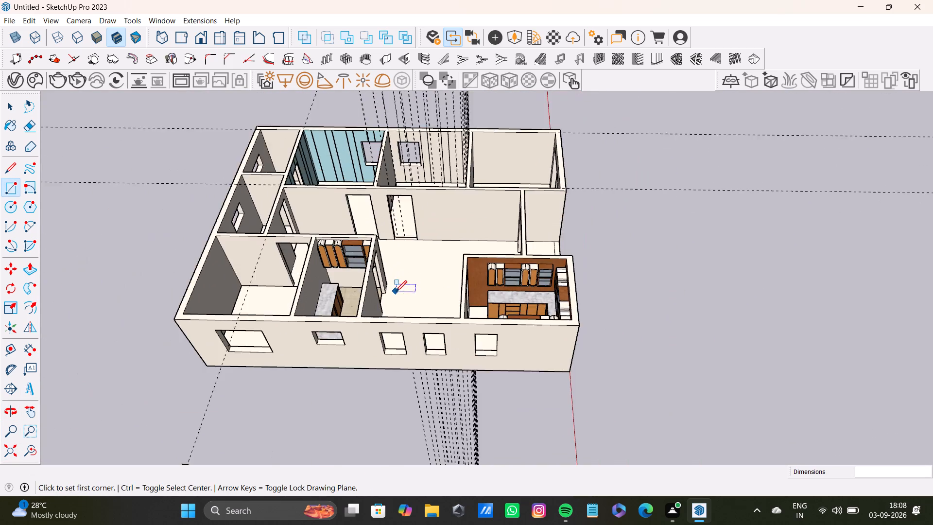
pyautogui.scroll(-4, 396, 292)
pyautogui.scroll(8, 452, 274)
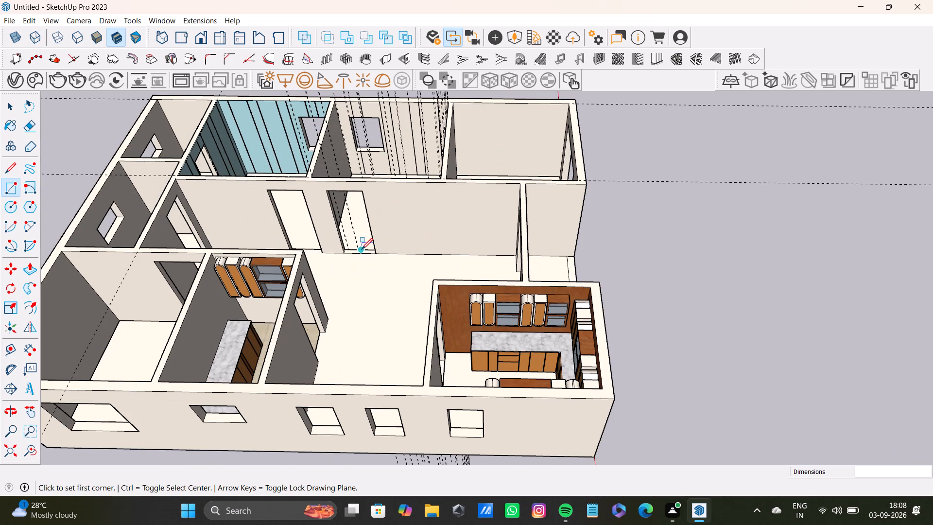
pyautogui.keyDown('shift'); pyautogui.moveTo(385, 134); pyautogui.dragTo(458, 213, button='middle'); pyautogui.keyUp('shift')
pyautogui.scroll(19, 465, 212)
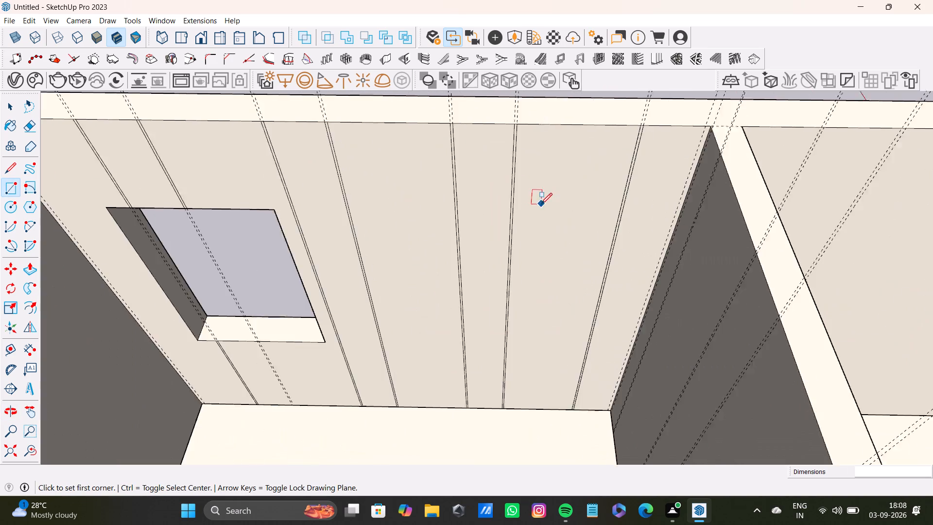
pyautogui.moveTo(556, 229); pyautogui.dragTo(545, 376, button='middle')
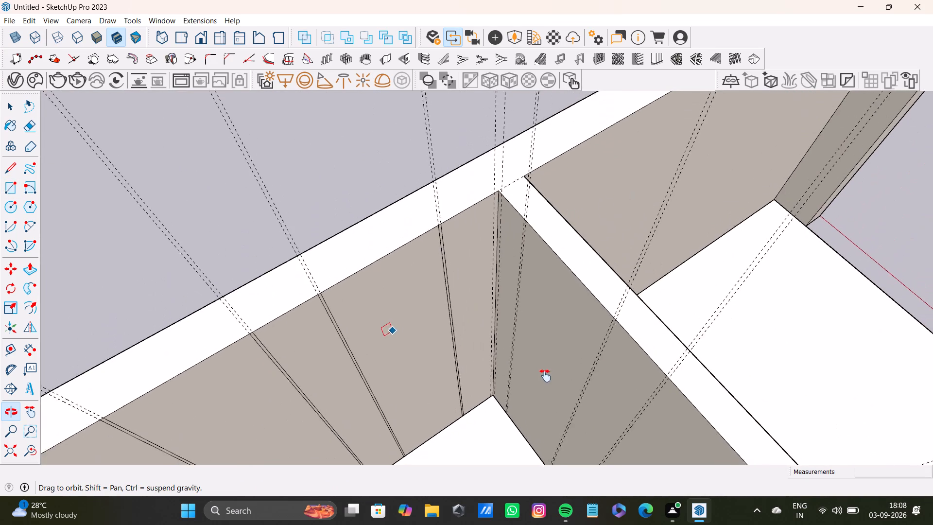
pyautogui.moveTo(545, 376); pyautogui.dragTo(545, 376, button='middle')
pyautogui.moveTo(544, 371); pyautogui.dragTo(654, 346, button='middle')
pyautogui.scroll(4, 578, 209)
pyautogui.keyDown('shift'); pyautogui.scroll(4, 568, 189); pyautogui.keyUp('shift')
pyautogui.keyDown('shift'); pyautogui.moveTo(568, 189); pyautogui.dragTo(469, 269, button='middle'); pyautogui.keyUp('shift')
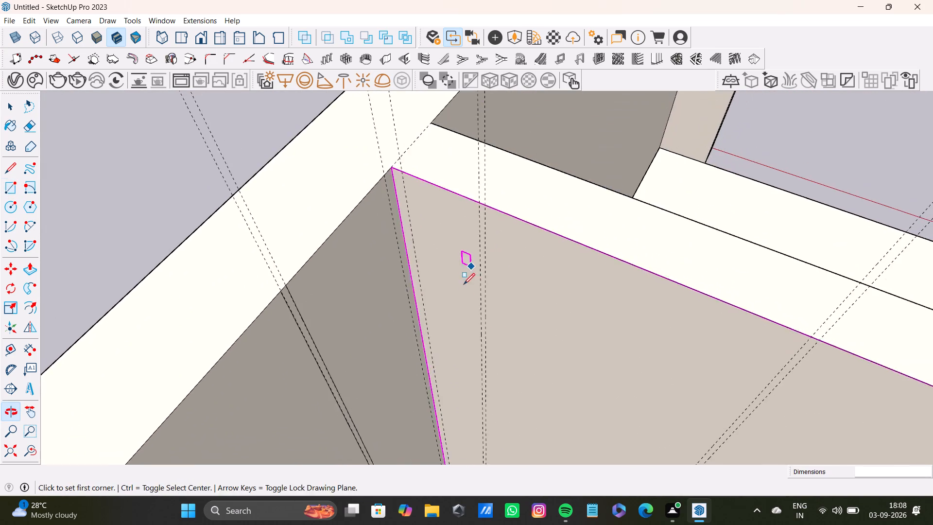
pyautogui.moveTo(464, 300); pyautogui.dragTo(569, 293, button='middle')
pyautogui.scroll(12, 497, 229)
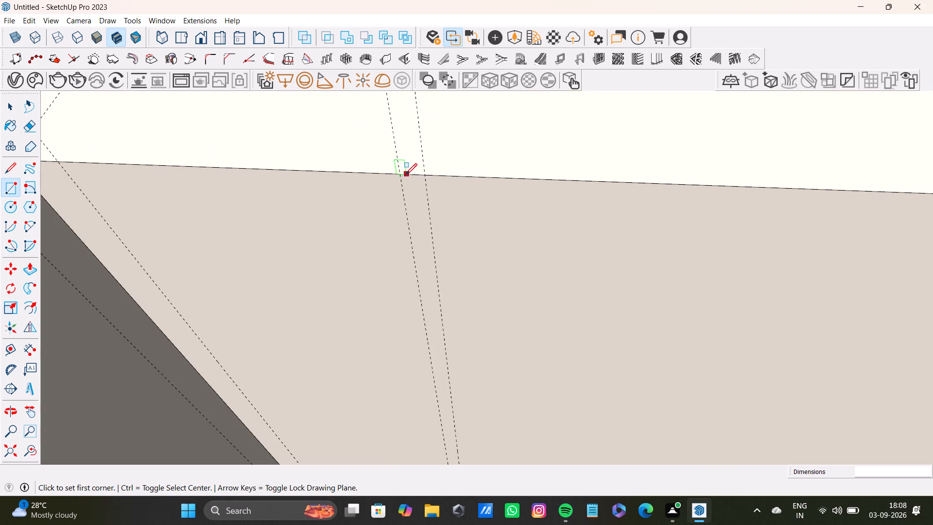
pyautogui.click(401, 174)
pyautogui.scroll(-4, 430, 313)
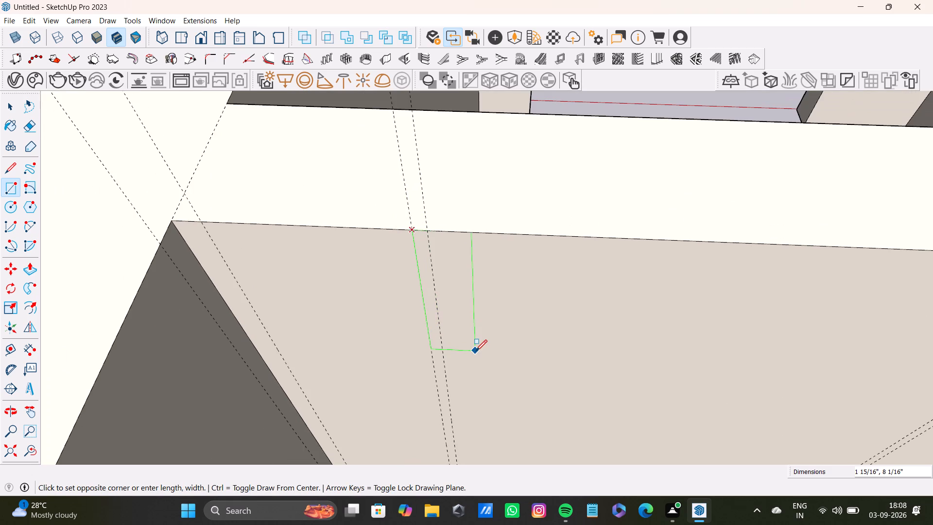
pyautogui.press('Left')
pyautogui.scroll(-4, 467, 386)
pyautogui.moveTo(466, 392); pyautogui.dragTo(438, 121, button='middle')
pyautogui.scroll(-2, 465, 319)
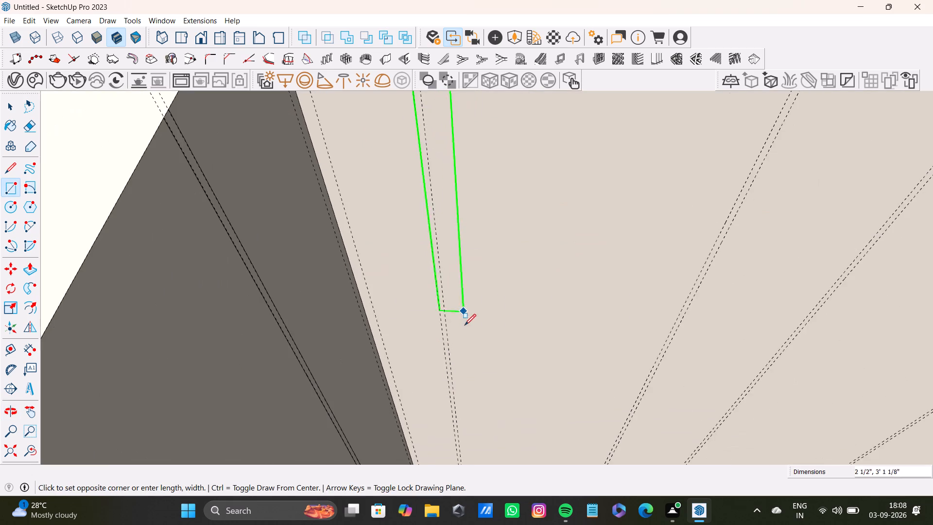
pyautogui.keyDown('shift'); pyautogui.moveTo(466, 331); pyautogui.dragTo(454, 125, button='middle'); pyautogui.keyUp('shift')
pyautogui.scroll(-1, 454, 283)
pyautogui.keyDown('shift'); pyautogui.moveTo(454, 288); pyautogui.dragTo(456, 273, button='middle'); pyautogui.keyUp('shift')
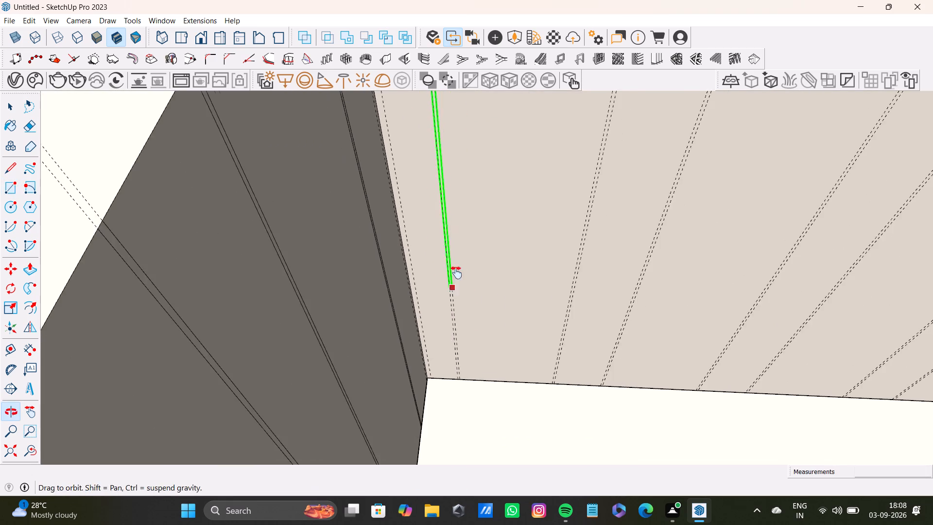
pyautogui.keyDown('shift'); pyautogui.moveTo(456, 273); pyautogui.dragTo(463, 166, button='middle'); pyautogui.keyUp('shift')
pyautogui.scroll(18, 465, 237)
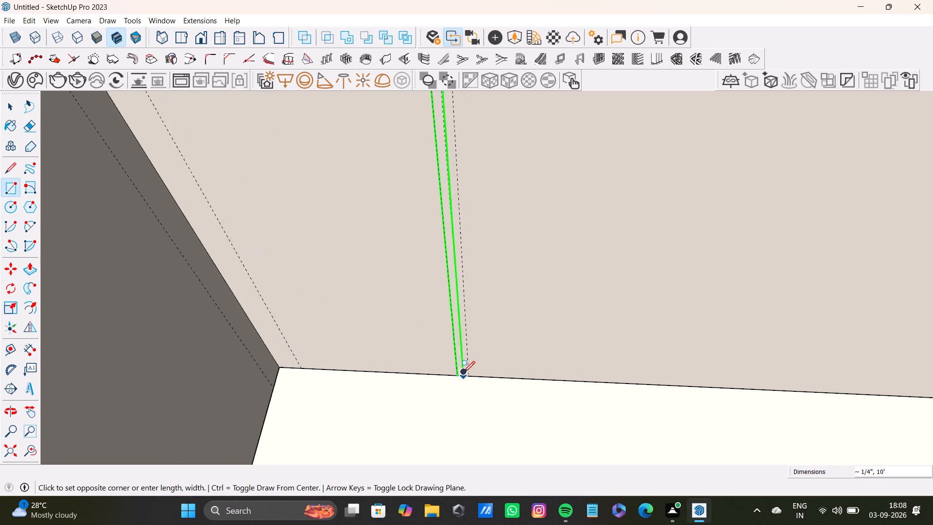
pyautogui.scroll(12, 464, 372)
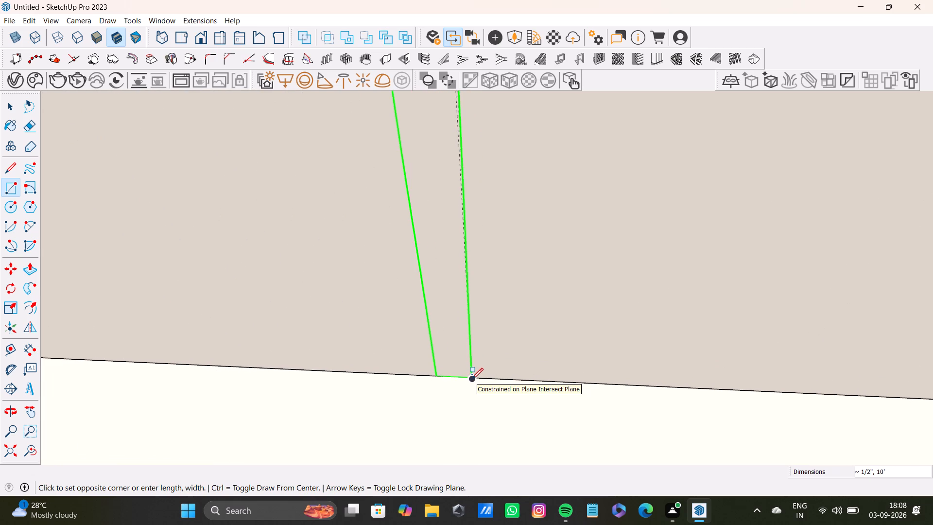
pyautogui.click(472, 379)
# Draw a full-height groove rectangle about 0.5" by 10' between the second guide pair on the side wall, from top edge to floor.
pyautogui.scroll(-14, 429, 179)
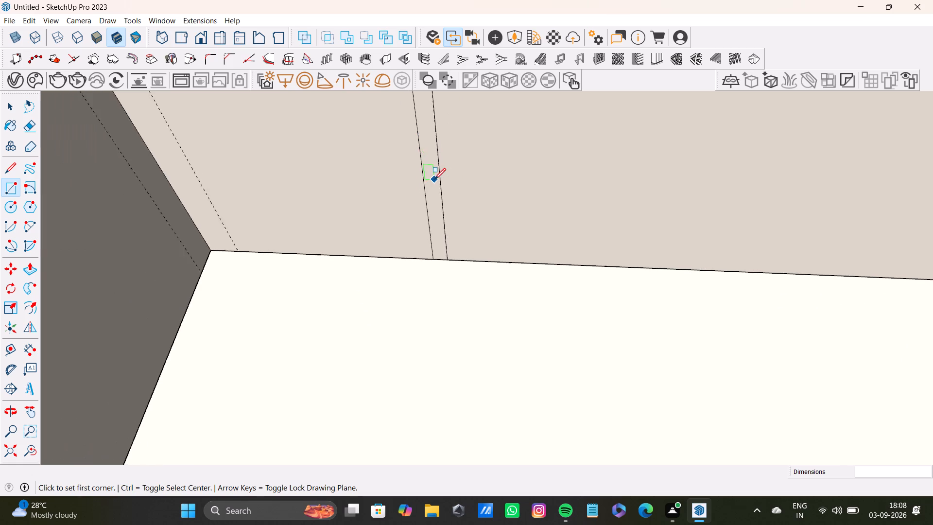
pyautogui.scroll(-20, 434, 179)
pyautogui.scroll(-1, 434, 179)
pyautogui.keyDown('shift'); pyautogui.moveTo(460, 142); pyautogui.dragTo(440, 294, button='middle'); pyautogui.keyUp('shift')
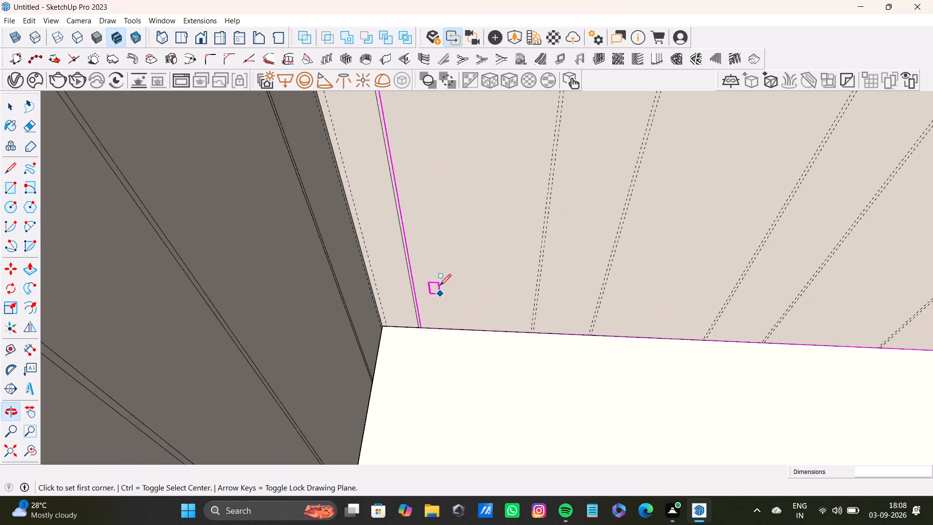
pyautogui.scroll(-9, 440, 280)
pyautogui.keyDown('shift'); pyautogui.moveTo(449, 128); pyautogui.dragTo(439, 265, button='middle'); pyautogui.keyUp('shift')
pyautogui.scroll(10, 451, 250)
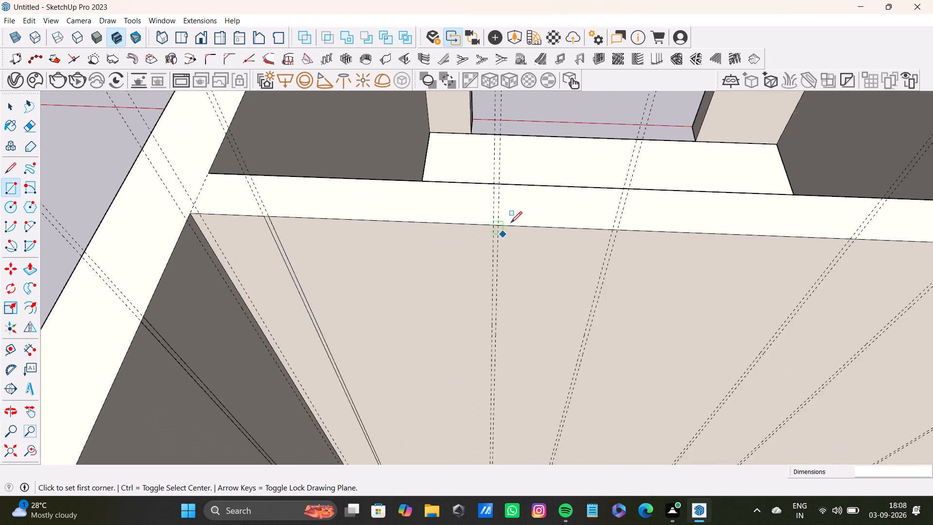
pyautogui.scroll(20, 511, 223)
pyautogui.scroll(3, 511, 223)
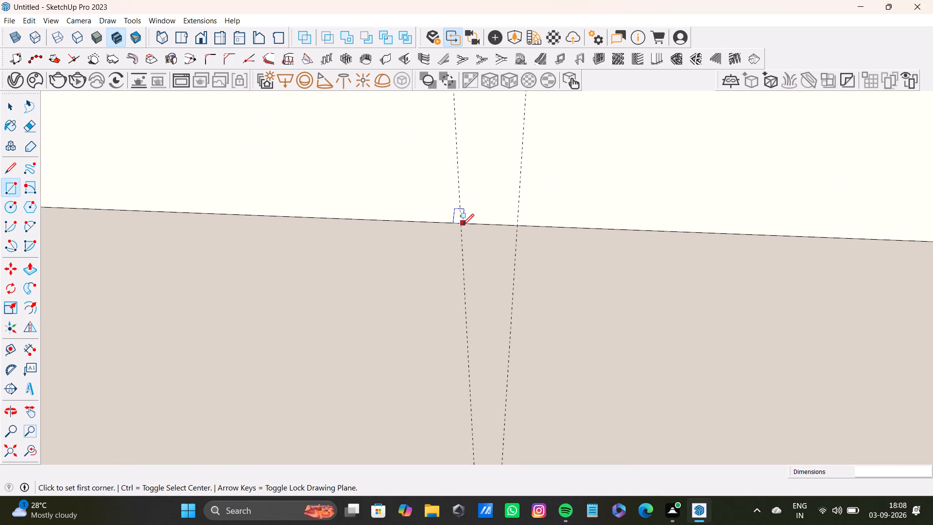
pyautogui.click(462, 222)
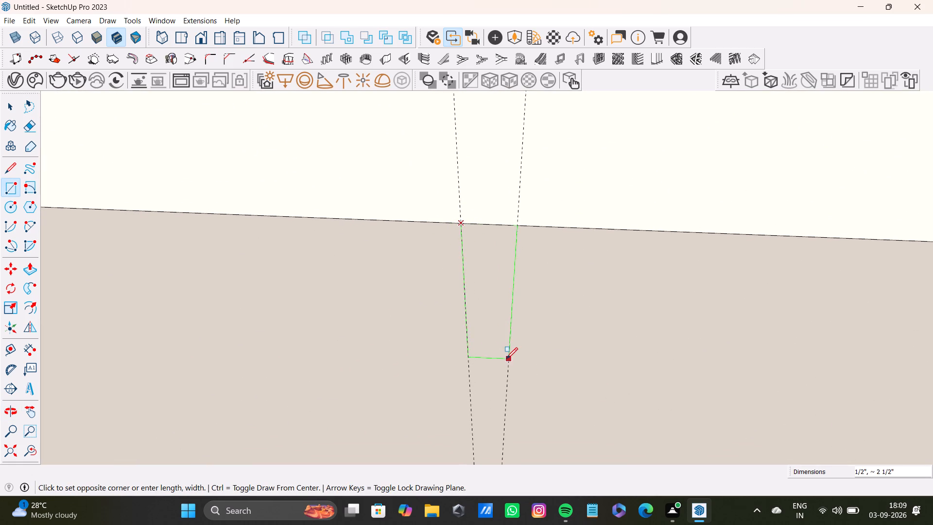
pyautogui.press('Left')
pyautogui.scroll(-8, 497, 382)
pyautogui.keyDown('shift'); pyautogui.moveTo(498, 391); pyautogui.dragTo(494, 189, button='middle'); pyautogui.keyUp('shift')
pyautogui.scroll(-2, 498, 374)
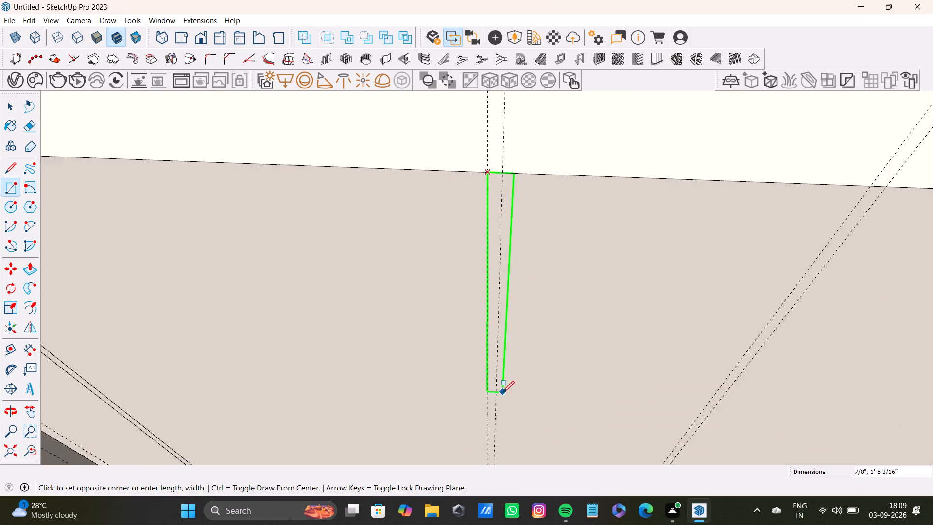
pyautogui.moveTo(503, 392); pyautogui.dragTo(448, 43, button='middle')
pyautogui.scroll(-1, 451, 336)
pyautogui.moveTo(454, 343); pyautogui.dragTo(463, 143, button='middle')
pyautogui.scroll(4, 445, 376)
pyautogui.keyDown('shift'); pyautogui.moveTo(465, 385); pyautogui.dragTo(468, 260, button='middle'); pyautogui.keyUp('shift')
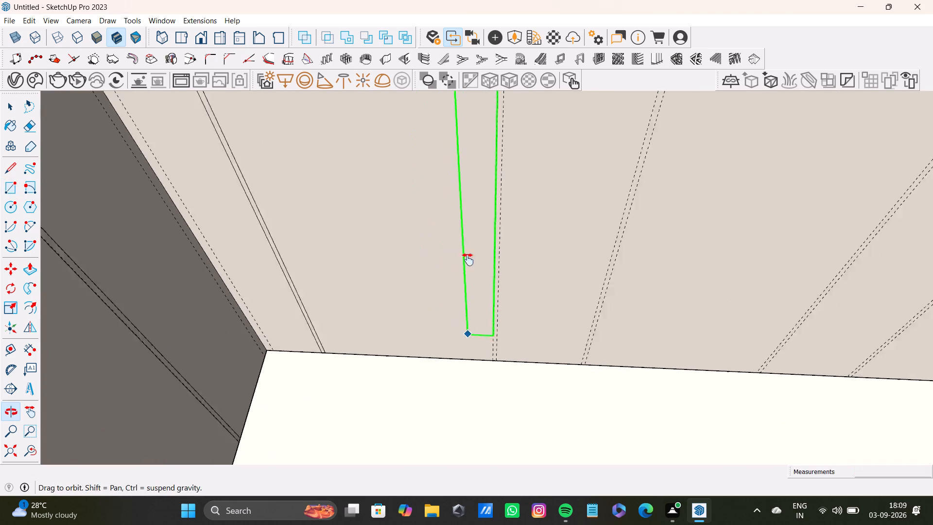
pyautogui.keyDown('shift'); pyautogui.moveTo(468, 260); pyautogui.dragTo(471, 247, button='middle'); pyautogui.keyUp('shift')
pyautogui.scroll(11, 473, 287)
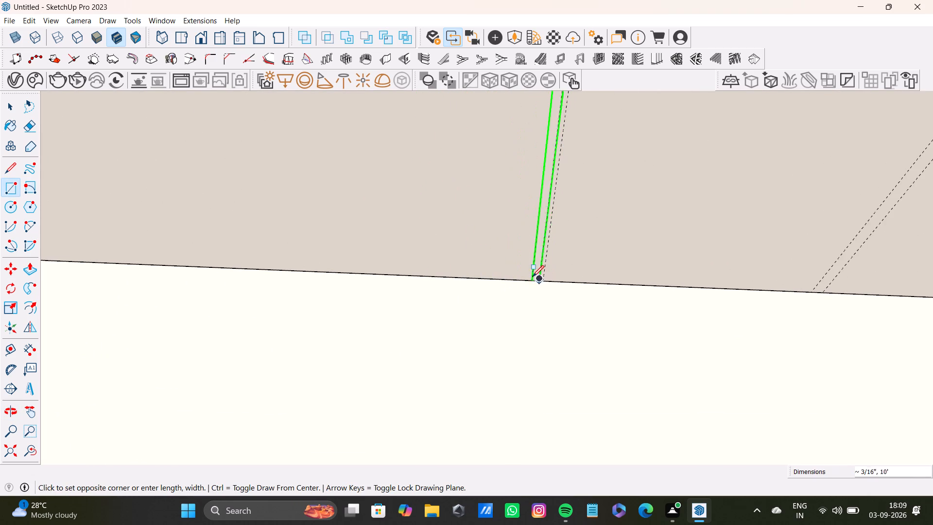
pyautogui.scroll(8, 532, 280)
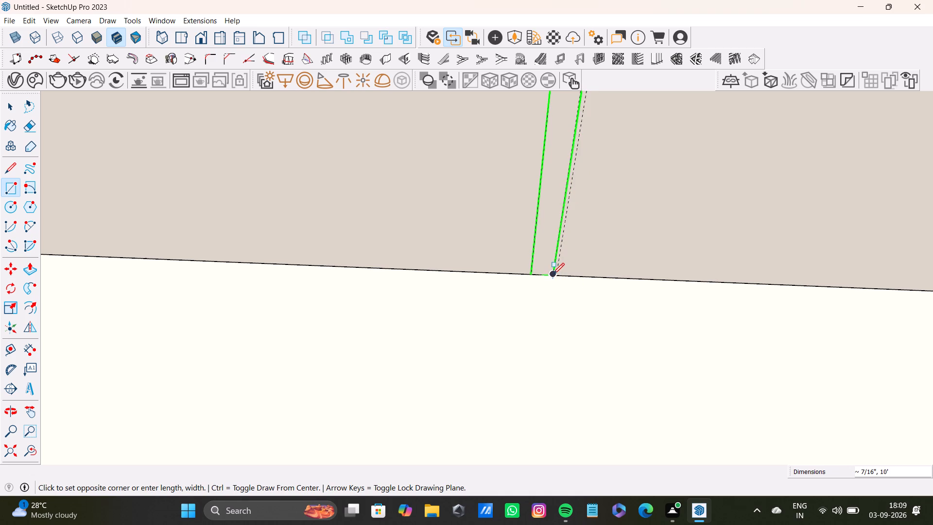
pyautogui.click(556, 276)
# Draw a full-height groove rectangle about 0.5" by 10' between the third guide pair on the side wall, from top edge to floor.
pyautogui.scroll(-10, 448, 274)
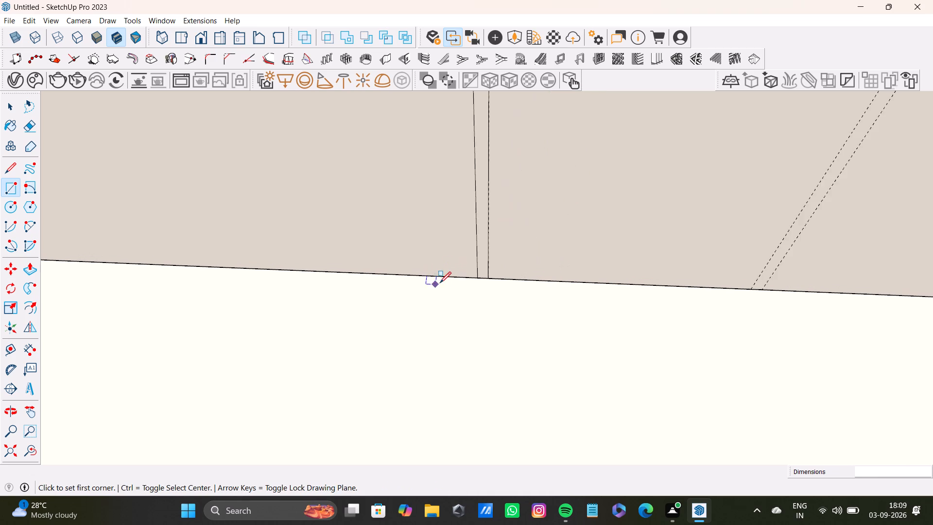
pyautogui.scroll(-20, 440, 283)
pyautogui.scroll(-6, 440, 283)
pyautogui.keyDown('shift'); pyautogui.moveTo(477, 146); pyautogui.dragTo(477, 327, button='middle'); pyautogui.keyUp('shift')
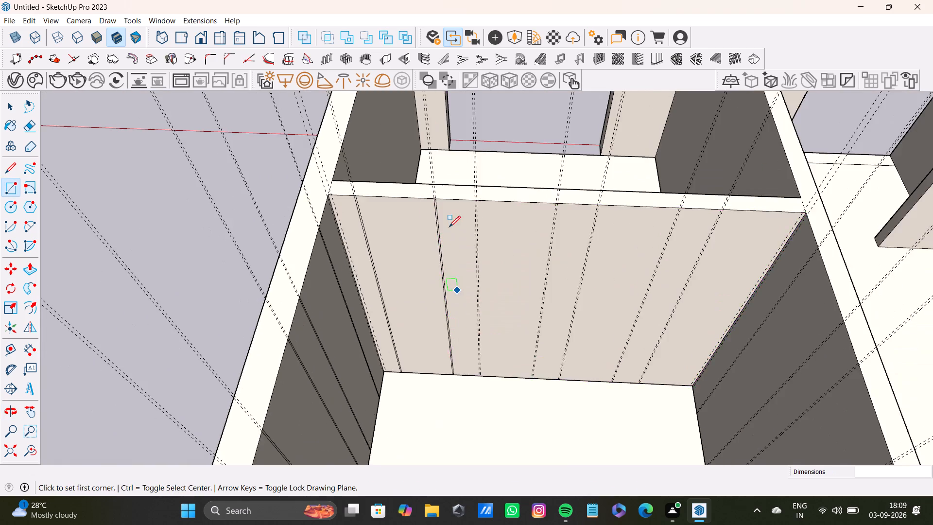
pyautogui.scroll(19, 448, 215)
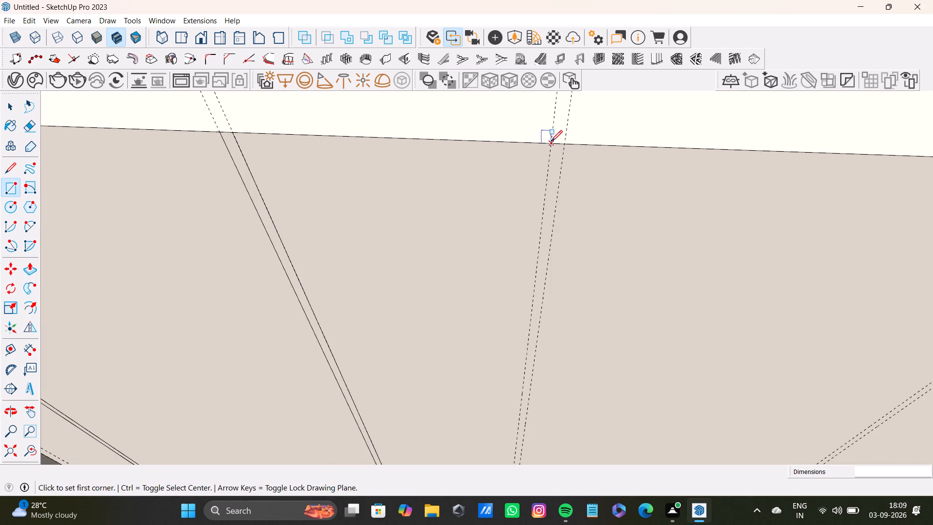
pyautogui.click(551, 141)
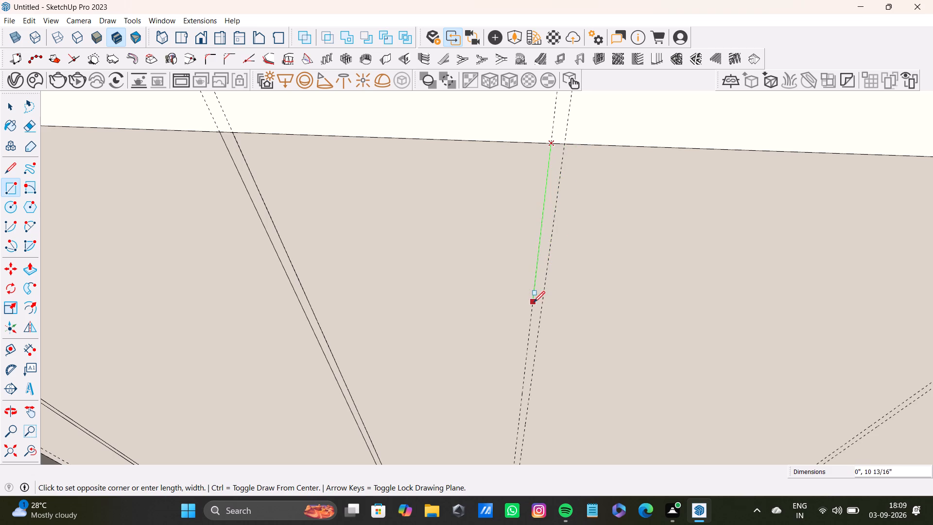
pyautogui.press('Left')
pyautogui.press('Right')
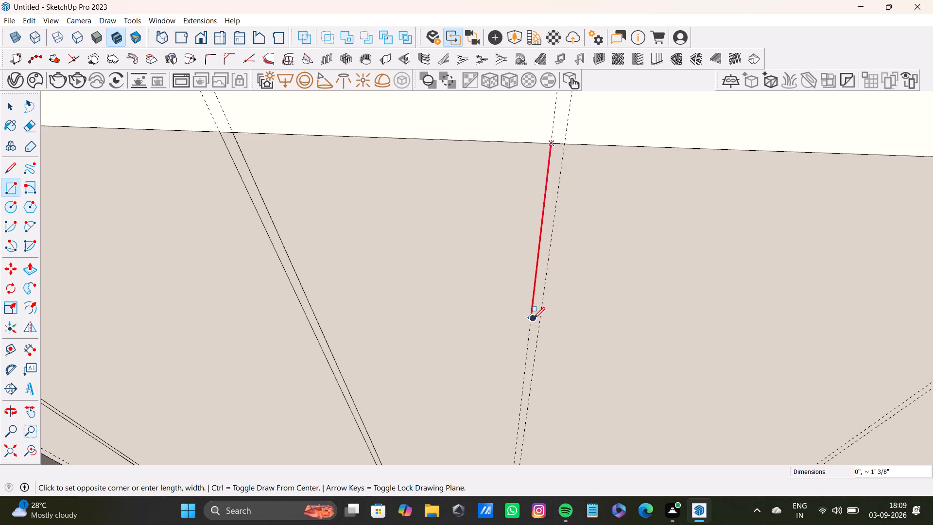
pyautogui.press('Left')
pyautogui.scroll(-3, 541, 336)
pyautogui.moveTo(541, 339); pyautogui.dragTo(521, 76, button='middle')
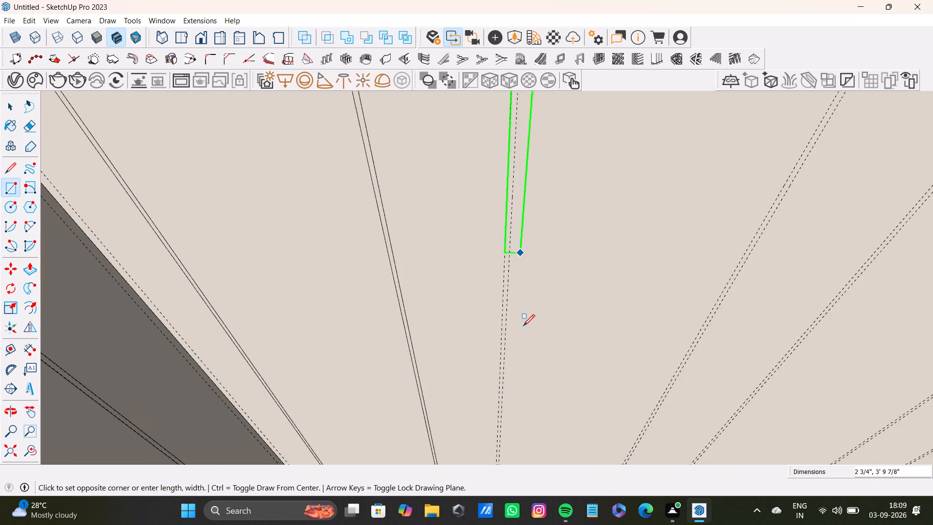
pyautogui.scroll(-1, 516, 368)
pyautogui.moveTo(509, 382); pyautogui.dragTo(510, 139, button='middle')
pyautogui.scroll(15, 480, 315)
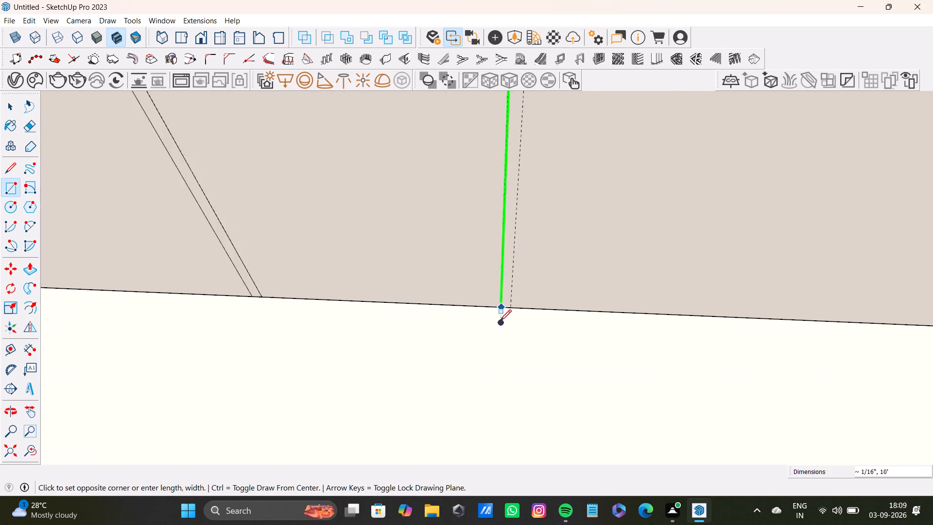
pyautogui.scroll(8, 500, 321)
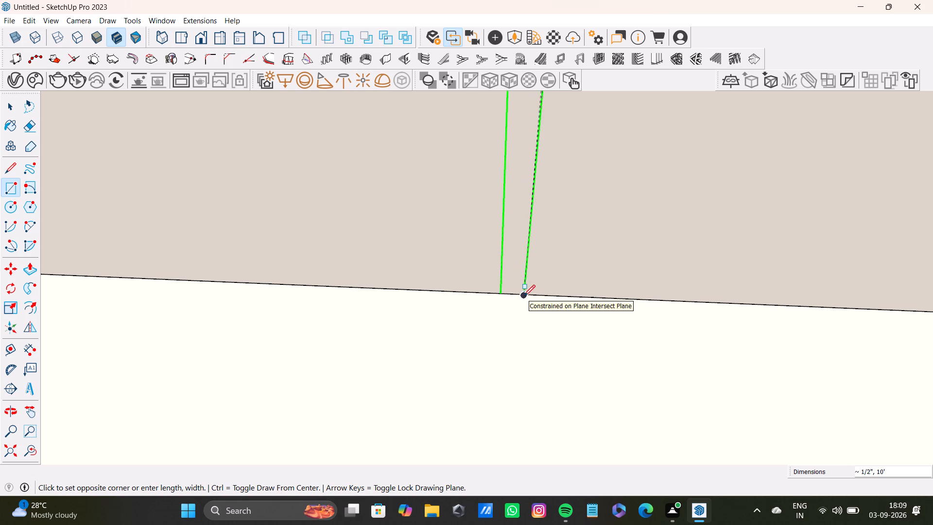
pyautogui.click(524, 296)
# Draw a full-height groove rectangle about 0.5" by 10' between the fourth guide pair on the side wall, from top edge to floor.
pyautogui.scroll(-18, 488, 192)
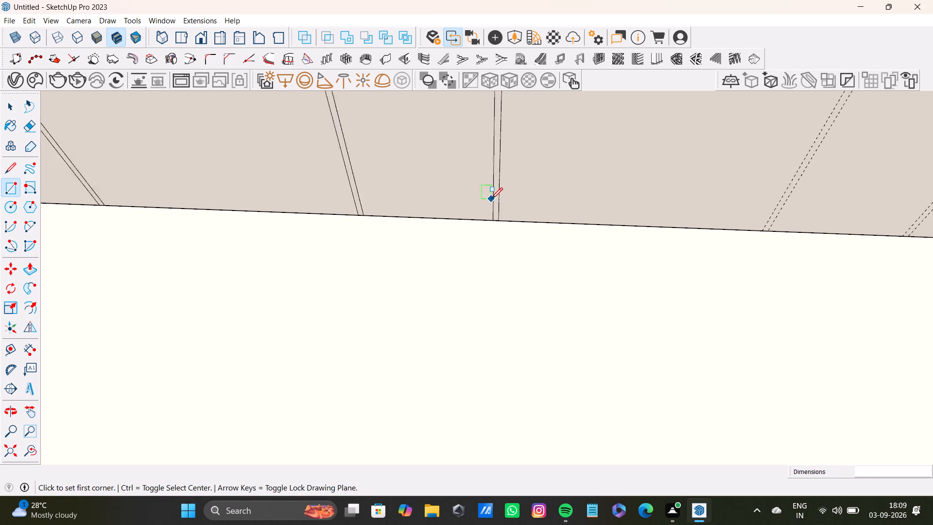
pyautogui.scroll(-17, 491, 199)
pyautogui.keyDown('shift'); pyautogui.moveTo(532, 135); pyautogui.dragTo(537, 289, button='middle'); pyautogui.keyUp('shift')
pyautogui.moveTo(609, 299); pyautogui.dragTo(628, 321, button='middle')
pyautogui.moveTo(538, 305); pyautogui.dragTo(416, 311, button='middle')
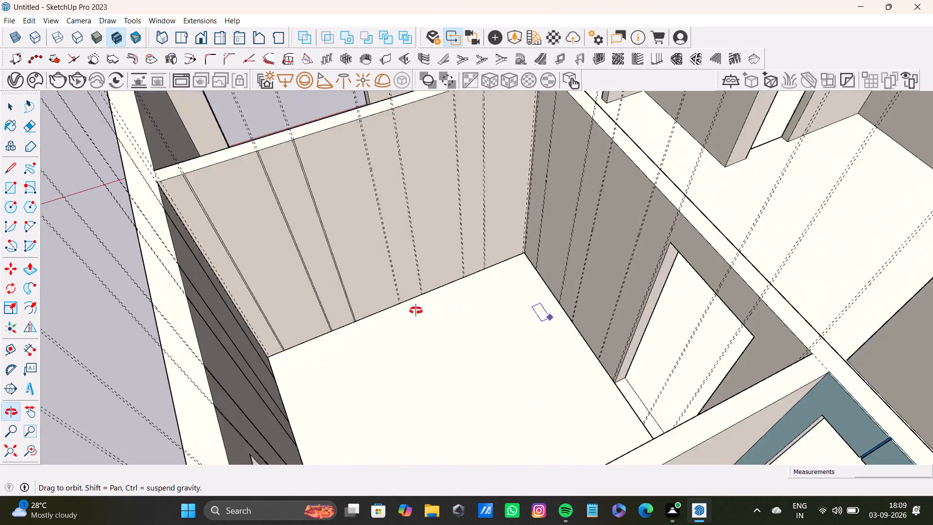
pyautogui.moveTo(416, 311); pyautogui.dragTo(384, 298, button='middle')
pyautogui.scroll(3, 399, 192)
pyautogui.keyDown('shift'); pyautogui.moveTo(405, 142); pyautogui.dragTo(438, 274, button='middle'); pyautogui.keyUp('shift')
pyautogui.scroll(11, 410, 232)
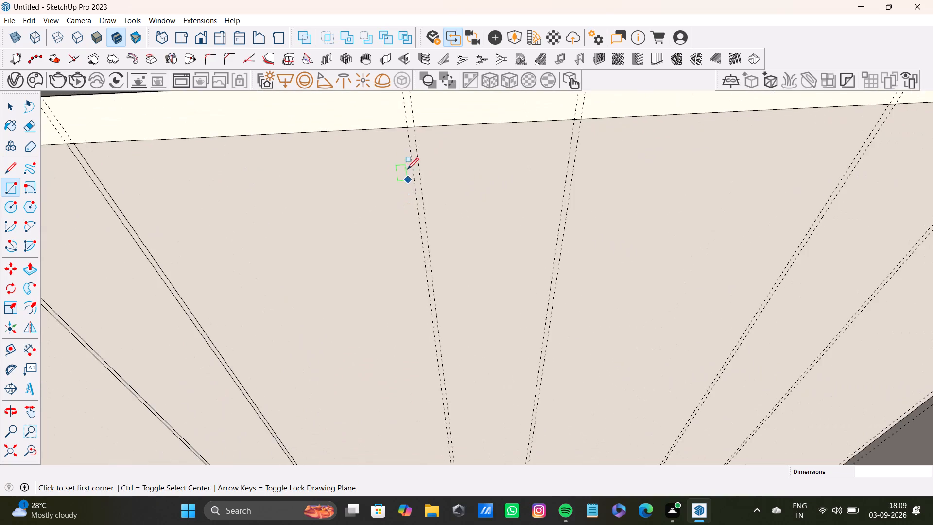
pyautogui.keyDown('shift'); pyautogui.moveTo(413, 161); pyautogui.dragTo(417, 207, button='middle'); pyautogui.keyUp('shift')
pyautogui.scroll(8, 412, 193)
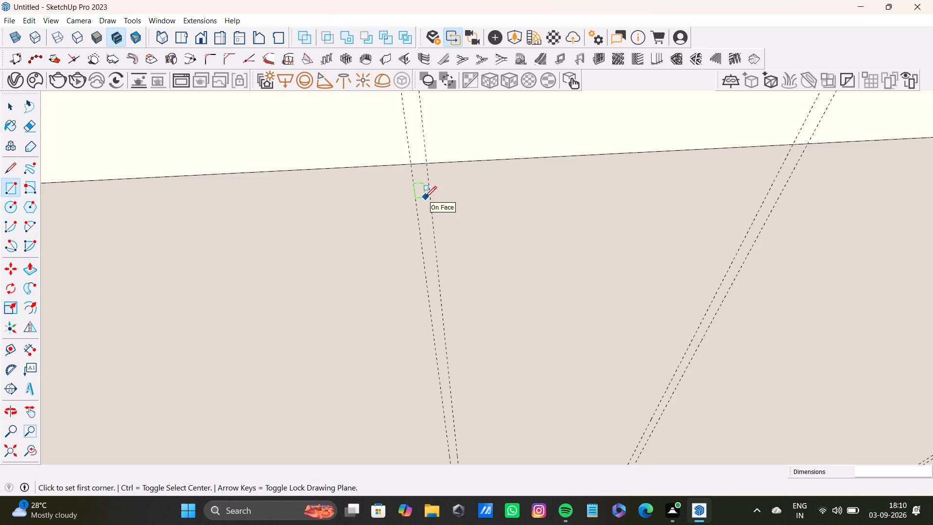
pyautogui.click(413, 165)
pyautogui.scroll(-3, 441, 276)
pyautogui.press('Left')
pyautogui.scroll(-7, 440, 280)
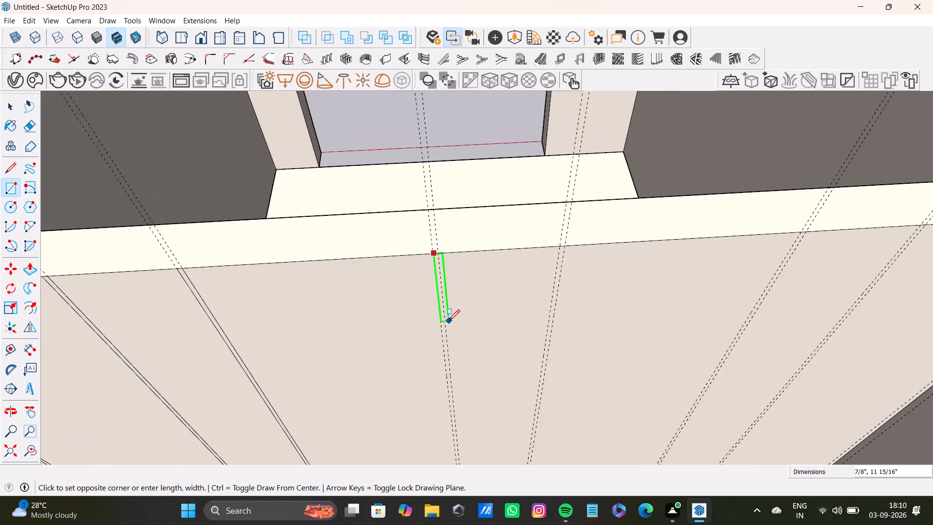
pyautogui.keyDown('shift'); pyautogui.moveTo(449, 321); pyautogui.dragTo(427, 63, button='middle'); pyautogui.keyUp('shift')
pyautogui.scroll(6, 455, 336)
pyautogui.keyDown('shift'); pyautogui.moveTo(459, 450); pyautogui.dragTo(440, 264, button='middle'); pyautogui.keyUp('shift')
pyautogui.scroll(2, 439, 297)
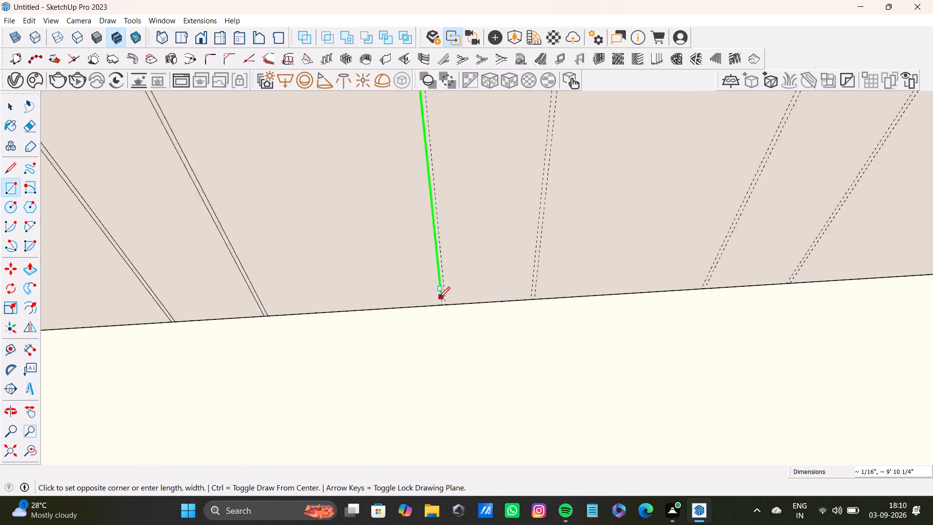
pyautogui.scroll(13, 439, 298)
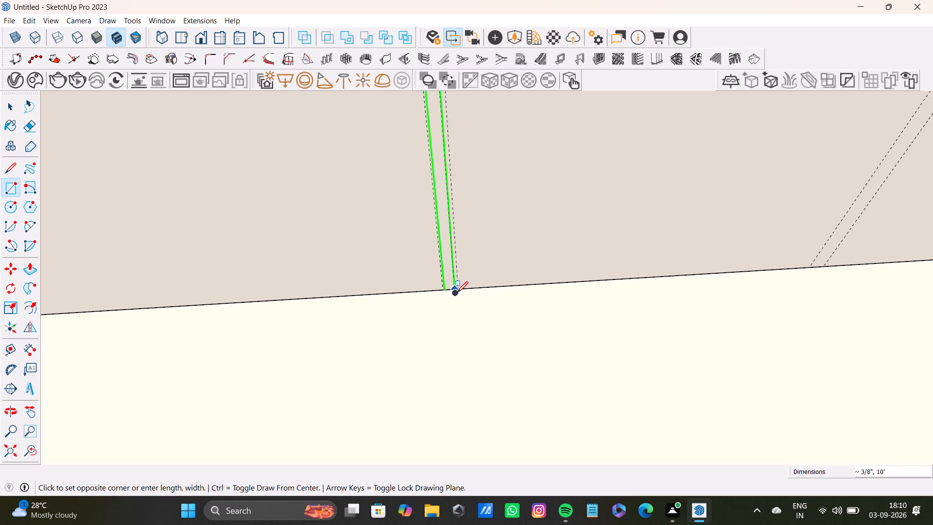
pyautogui.click(458, 293)
# Draw a full-height 0.5" by 10' groove rectangle between the fifth guide pair on the side wall, from top edge to floor.
pyautogui.scroll(-12, 599, 178)
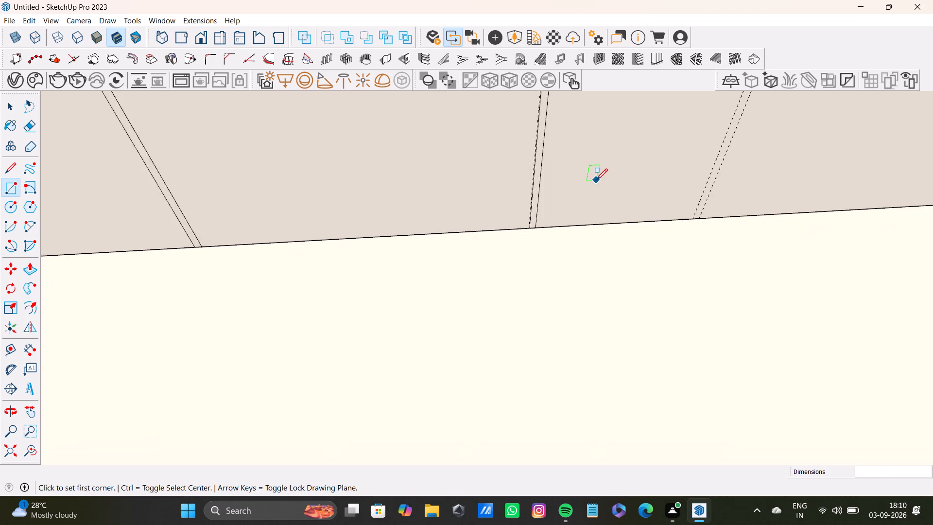
pyautogui.scroll(-8, 596, 180)
pyautogui.keyDown('shift'); pyautogui.scroll(1, 631, 130); pyautogui.keyUp('shift')
pyautogui.keyDown('shift'); pyautogui.moveTo(631, 130); pyautogui.dragTo(597, 323, button='middle'); pyautogui.keyUp('shift')
pyautogui.keyDown('shift'); pyautogui.scroll(-11, 597, 322); pyautogui.keyUp('shift')
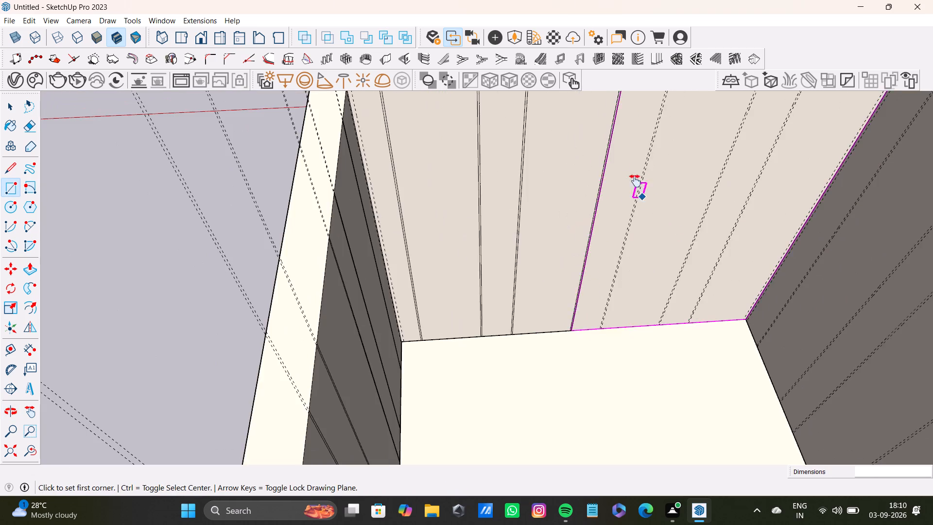
pyautogui.keyDown('shift'); pyautogui.moveTo(635, 181); pyautogui.dragTo(566, 372, button='middle'); pyautogui.keyUp('shift')
pyautogui.keyDown('shift'); pyautogui.scroll(14, 566, 372); pyautogui.keyUp('shift')
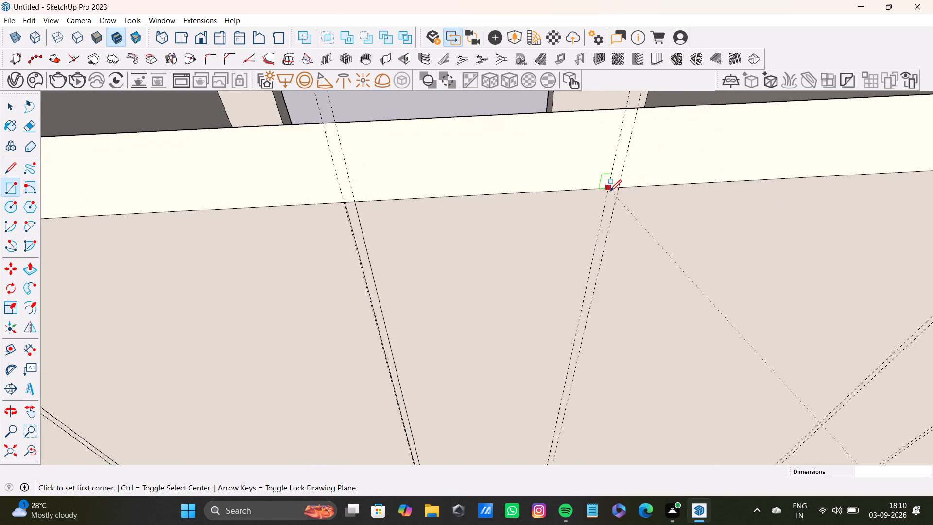
pyautogui.click(609, 188)
pyautogui.press('Left')
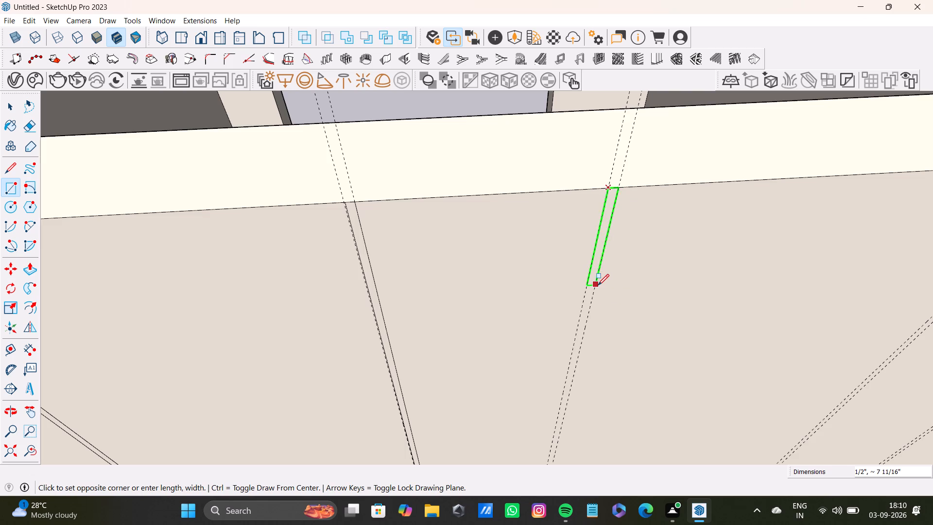
pyautogui.scroll(-8, 599, 322)
pyautogui.moveTo(573, 400); pyautogui.dragTo(611, 78, button='middle')
pyautogui.scroll(10, 571, 270)
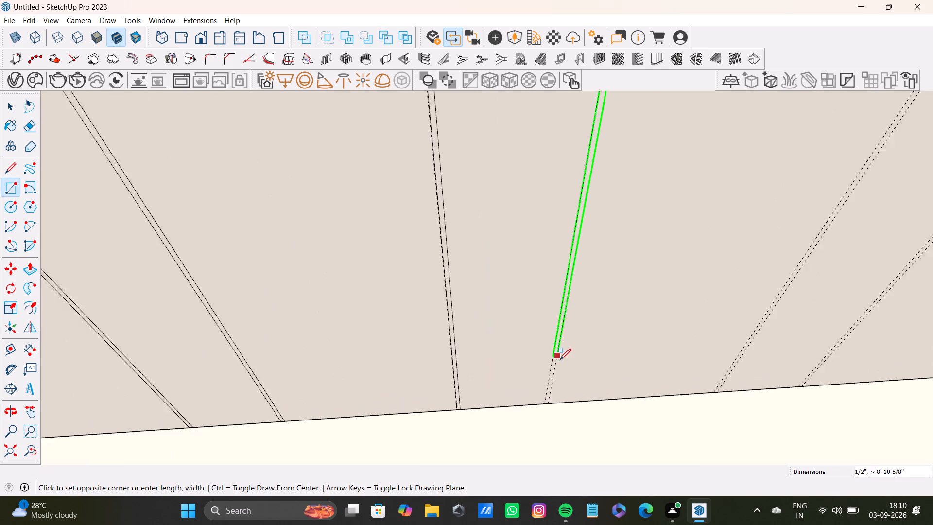
pyautogui.scroll(10, 560, 360)
pyautogui.scroll(5, 537, 429)
pyautogui.moveTo(541, 427); pyautogui.dragTo(527, 413, button='middle')
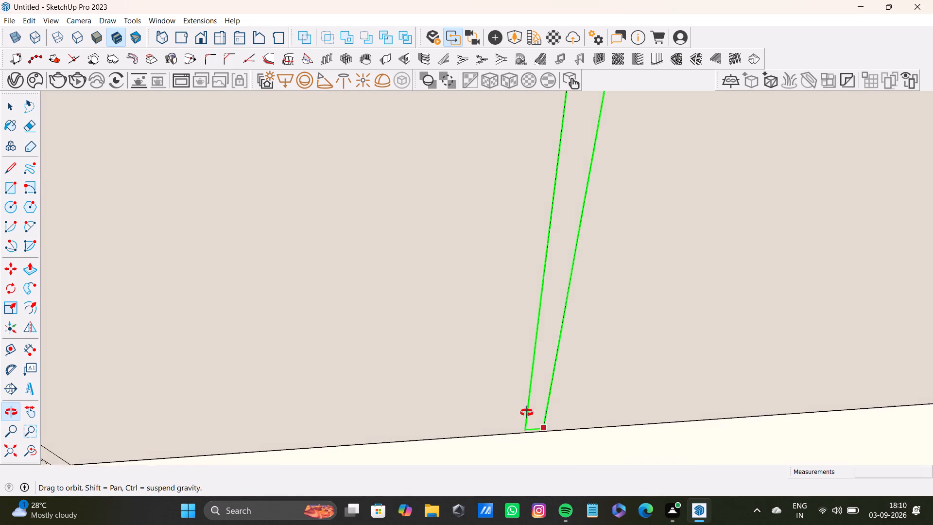
pyautogui.moveTo(527, 413); pyautogui.dragTo(541, 417, button='middle')
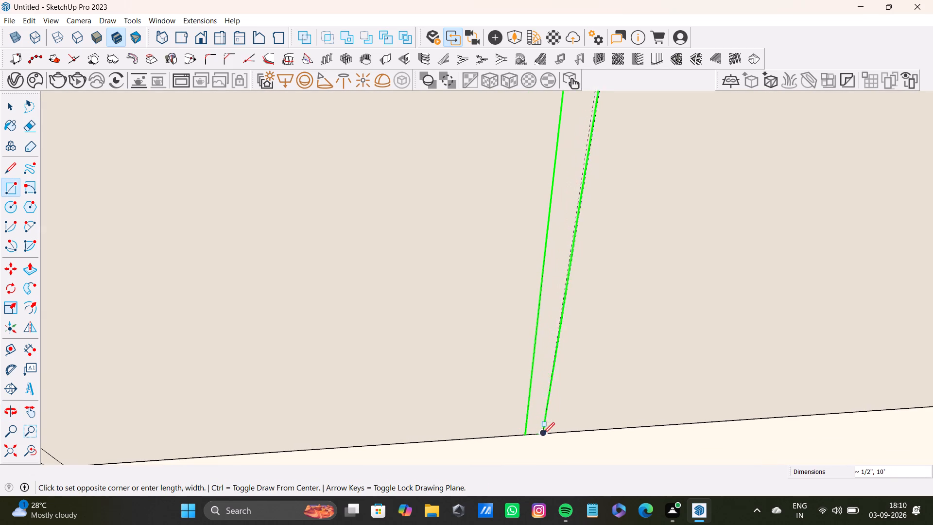
pyautogui.click(543, 433)
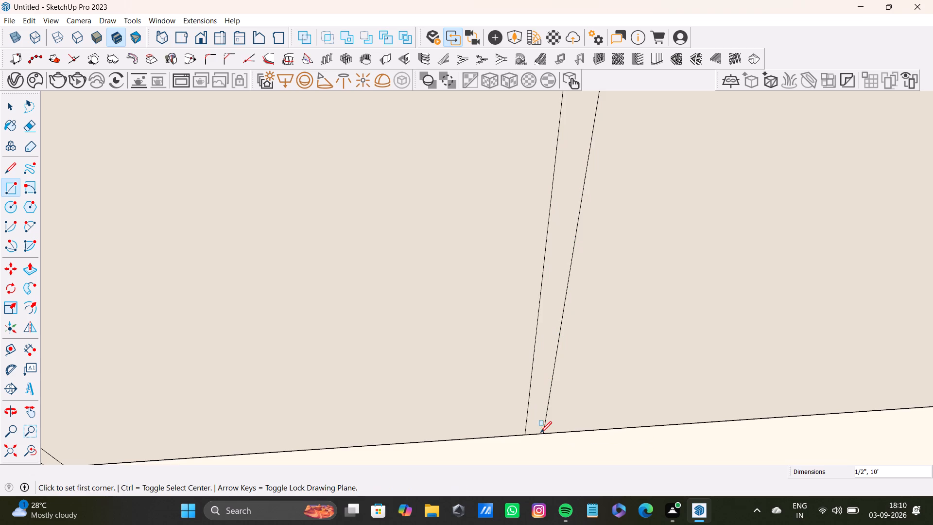
# Draw a full-height groove rectangle about 0.5" by 10' between the sixth guide pair on the side wall, from top edge to floor.
pyautogui.scroll(-20, 427, 389)
pyautogui.scroll(-12, 427, 389)
pyautogui.keyDown('shift'); pyautogui.scroll(1, 507, 224); pyautogui.keyUp('shift')
pyautogui.keyDown('shift'); pyautogui.moveTo(507, 224); pyautogui.dragTo(489, 353, button='middle'); pyautogui.keyUp('shift')
pyautogui.scroll(20, 514, 272)
pyautogui.scroll(3, 514, 272)
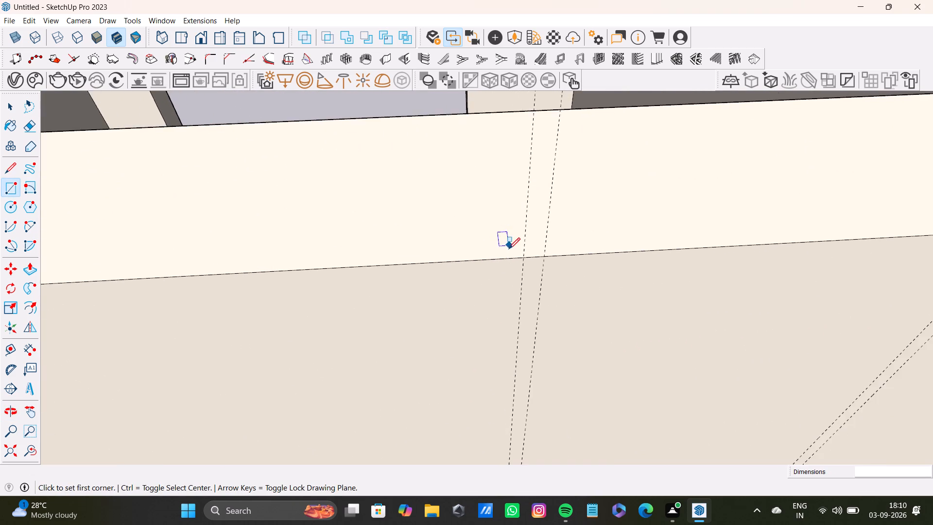
pyautogui.scroll(2, 509, 249)
pyautogui.click(531, 262)
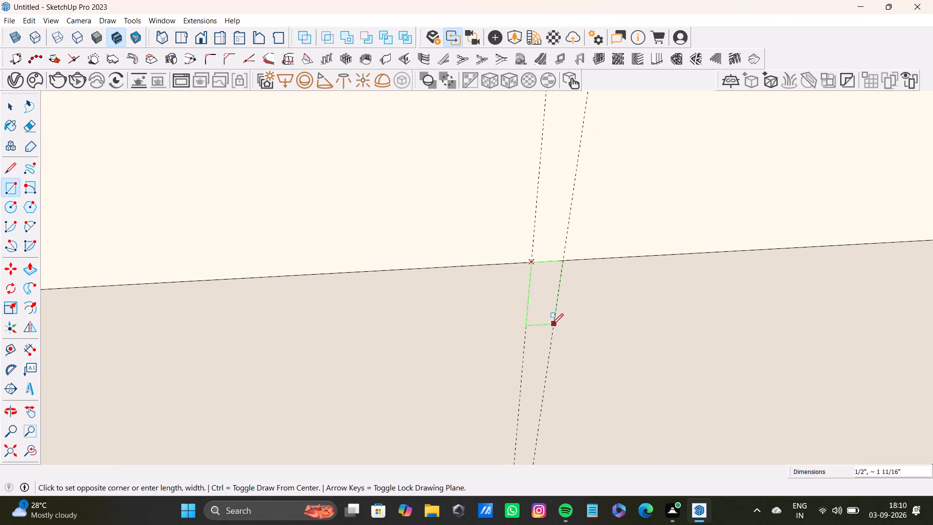
pyautogui.press('Left')
pyautogui.scroll(-8, 557, 356)
pyautogui.moveTo(536, 417); pyautogui.dragTo(536, 2, button='middle')
pyautogui.scroll(-3, 523, 313)
pyautogui.keyDown('shift'); pyautogui.moveTo(523, 357); pyautogui.dragTo(523, 52, button='middle'); pyautogui.keyUp('shift')
pyautogui.scroll(4, 501, 327)
pyautogui.keyDown('shift'); pyautogui.moveTo(501, 376); pyautogui.dragTo(515, 235, button='middle'); pyautogui.keyUp('shift')
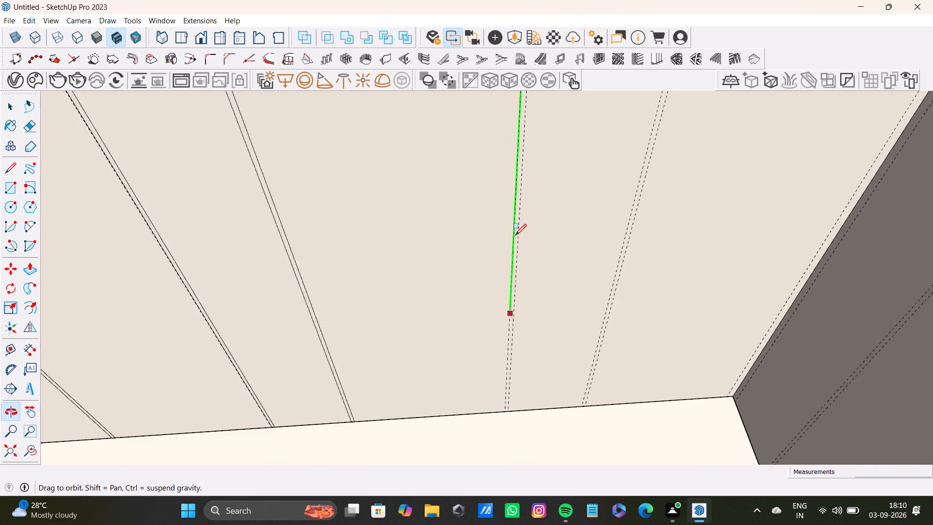
pyautogui.keyDown('shift'); pyautogui.moveTo(515, 235); pyautogui.dragTo(511, 245, button='middle'); pyautogui.keyUp('shift')
pyautogui.scroll(19, 523, 395)
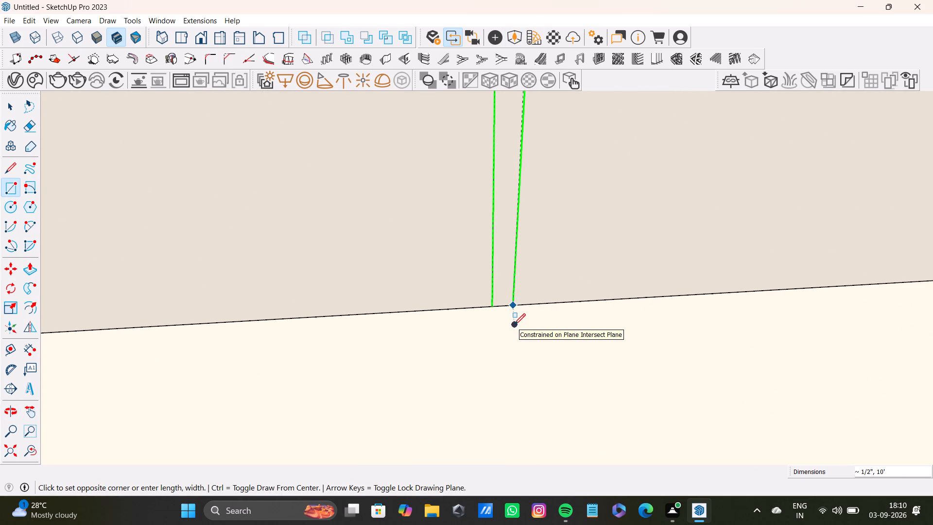
pyautogui.click(514, 325)
# Draw a full-height groove rectangle about 0.5" by 10' between the seventh guide pair on the side wall, from top edge to floor.
pyautogui.scroll(-20, 432, 311)
pyautogui.scroll(-9, 432, 311)
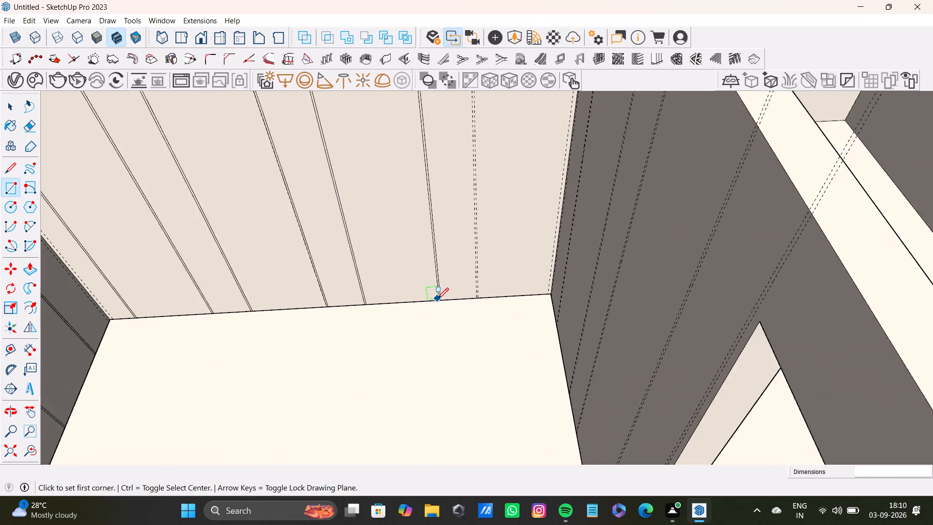
pyautogui.scroll(-4, 437, 299)
pyautogui.keyDown('shift'); pyautogui.moveTo(463, 185); pyautogui.dragTo(473, 359, button='middle'); pyautogui.keyUp('shift')
pyautogui.scroll(8, 443, 254)
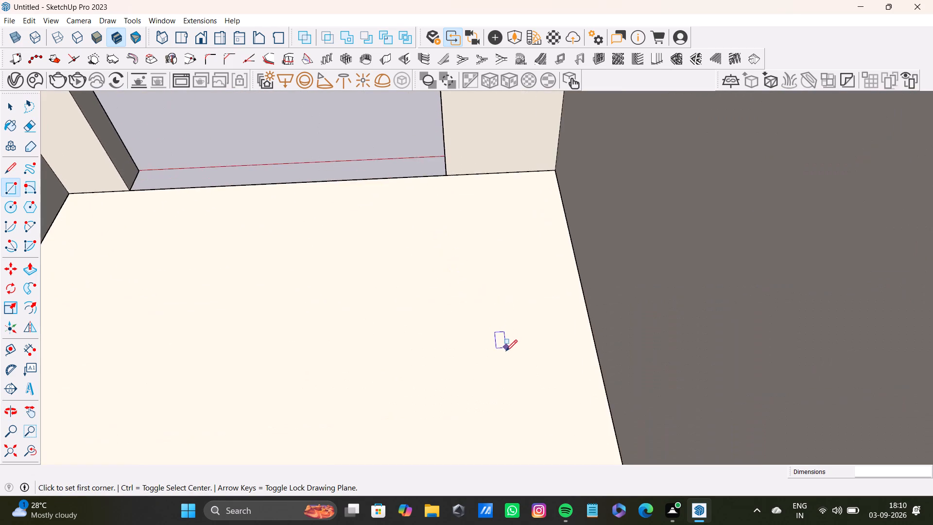
pyautogui.scroll(-5, 506, 354)
pyautogui.scroll(1, 506, 355)
pyautogui.scroll(-4, 506, 356)
pyautogui.keyDown('shift'); pyautogui.moveTo(524, 370); pyautogui.dragTo(519, 243, button='middle'); pyautogui.keyUp('shift')
pyautogui.scroll(13, 523, 250)
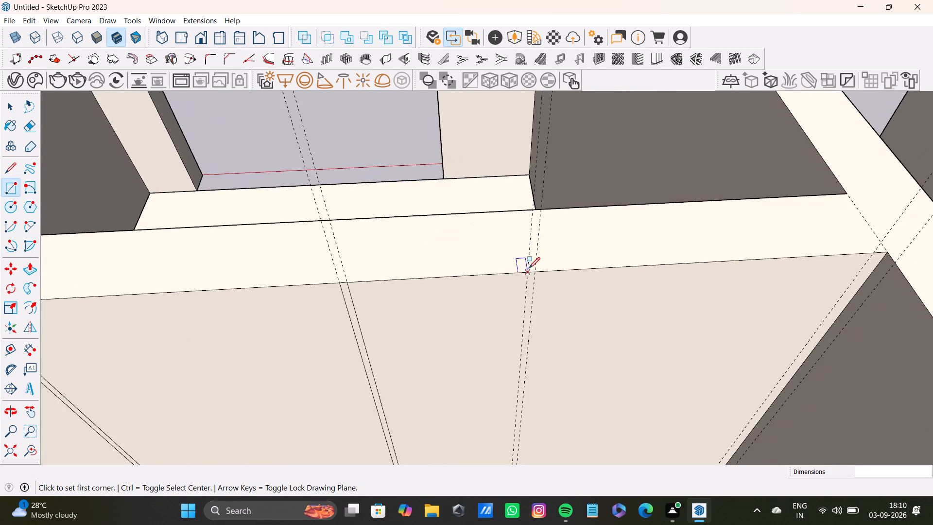
pyautogui.scroll(11, 529, 268)
pyautogui.click(522, 280)
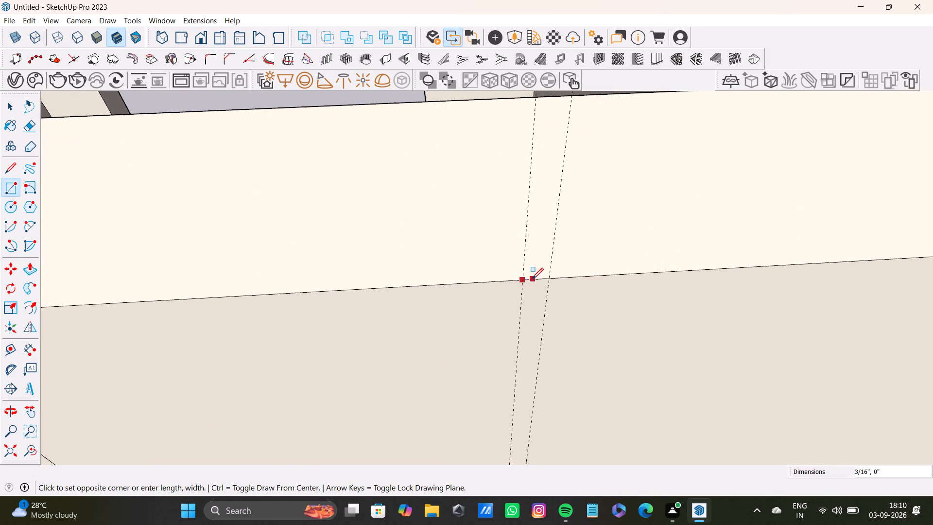
pyautogui.press('Left')
pyautogui.scroll(-2, 538, 378)
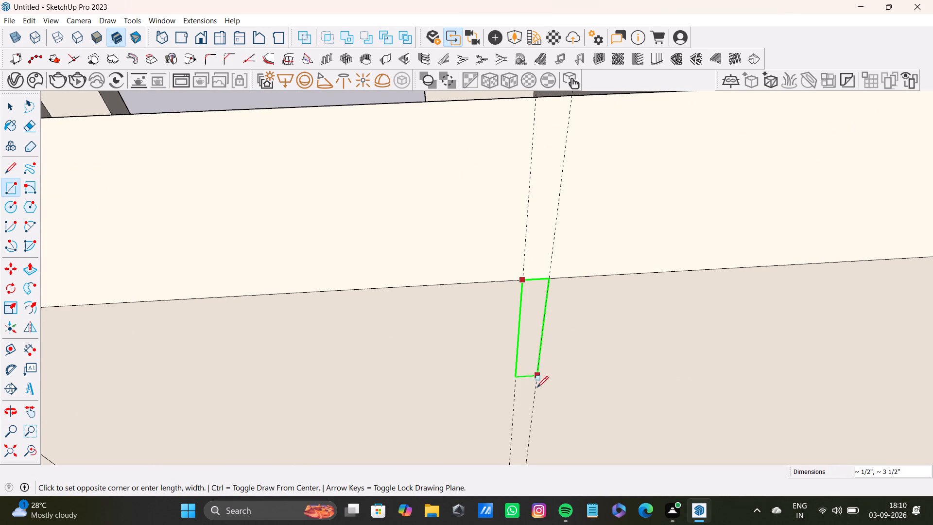
pyautogui.scroll(-5, 537, 387)
pyautogui.moveTo(533, 404); pyautogui.dragTo(537, 125, button='middle')
pyautogui.scroll(-3, 531, 306)
pyautogui.moveTo(526, 349); pyautogui.dragTo(530, 66, button='middle')
pyautogui.scroll(3, 526, 304)
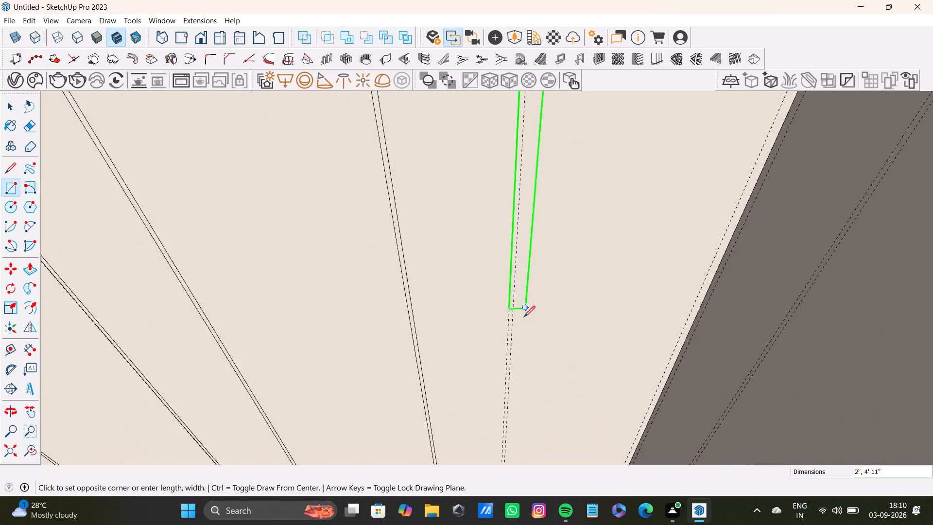
pyautogui.keyDown('shift'); pyautogui.moveTo(520, 331); pyautogui.dragTo(510, 34, button='middle'); pyautogui.keyUp('shift')
pyautogui.scroll(17, 496, 312)
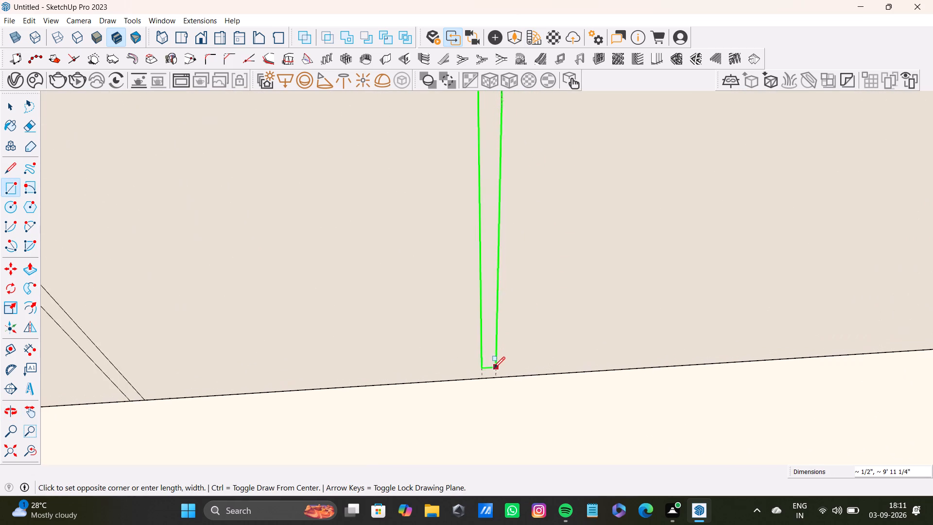
pyautogui.scroll(6, 494, 368)
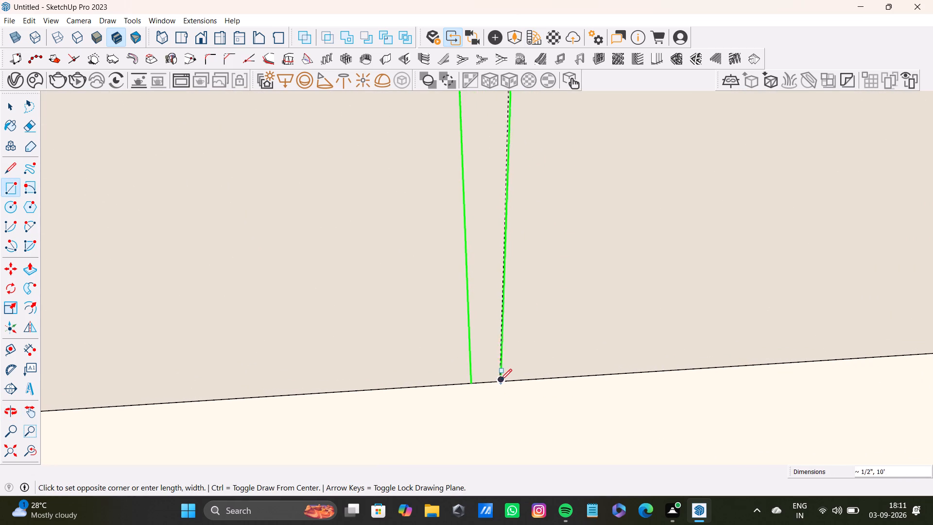
pyautogui.click(501, 379)
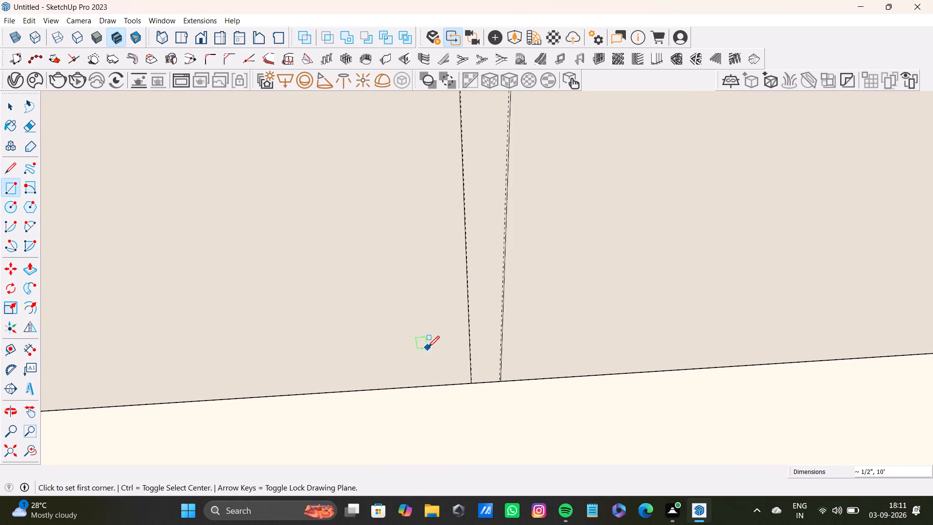
# Draw a full-height groove rectangle about 0.5" by 10' between the first guide pair in from the corner on the adjoining wall with the opening.
pyautogui.scroll(-20, 495, 354)
pyautogui.scroll(-11, 495, 354)
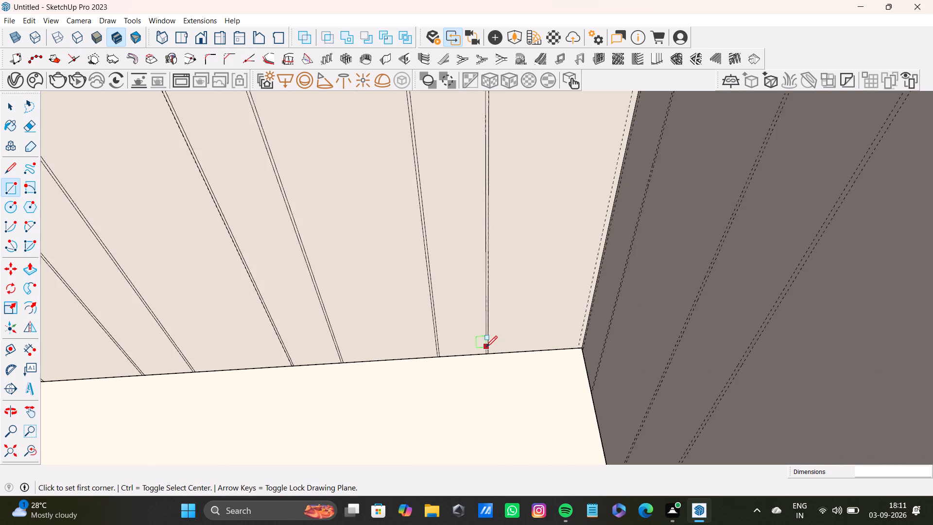
pyautogui.scroll(-3, 486, 347)
pyautogui.moveTo(444, 343); pyautogui.dragTo(498, 420, button='middle')
pyautogui.scroll(8, 451, 260)
pyautogui.scroll(-7, 457, 198)
pyautogui.keyDown('shift'); pyautogui.moveTo(492, 254); pyautogui.dragTo(435, 303, button='middle'); pyautogui.keyUp('shift')
pyautogui.moveTo(440, 308); pyautogui.dragTo(569, 299, button='middle')
pyautogui.scroll(3, 524, 228)
pyautogui.keyDown('shift'); pyautogui.moveTo(525, 210); pyautogui.dragTo(442, 240, button='middle'); pyautogui.keyUp('shift')
pyautogui.moveTo(449, 257); pyautogui.dragTo(504, 241, button='middle')
pyautogui.scroll(2, 499, 199)
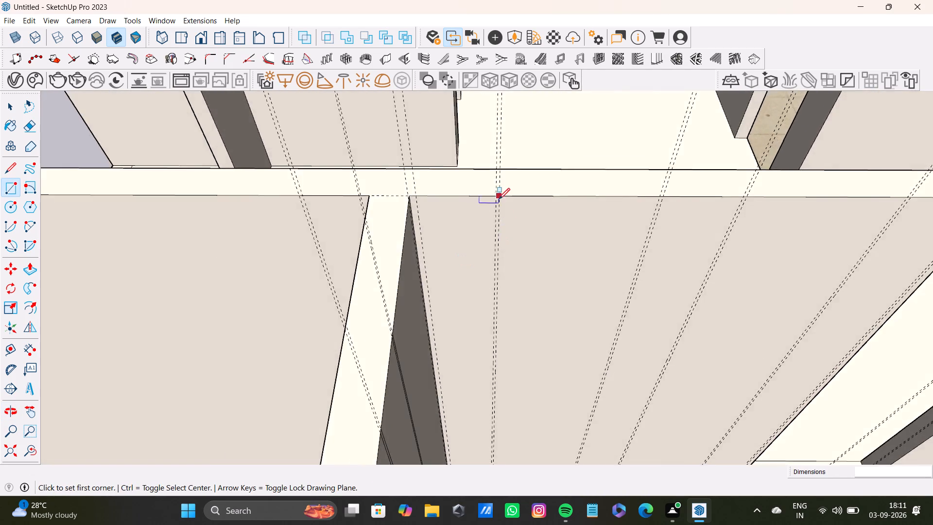
pyautogui.scroll(20, 499, 199)
pyautogui.click(490, 174)
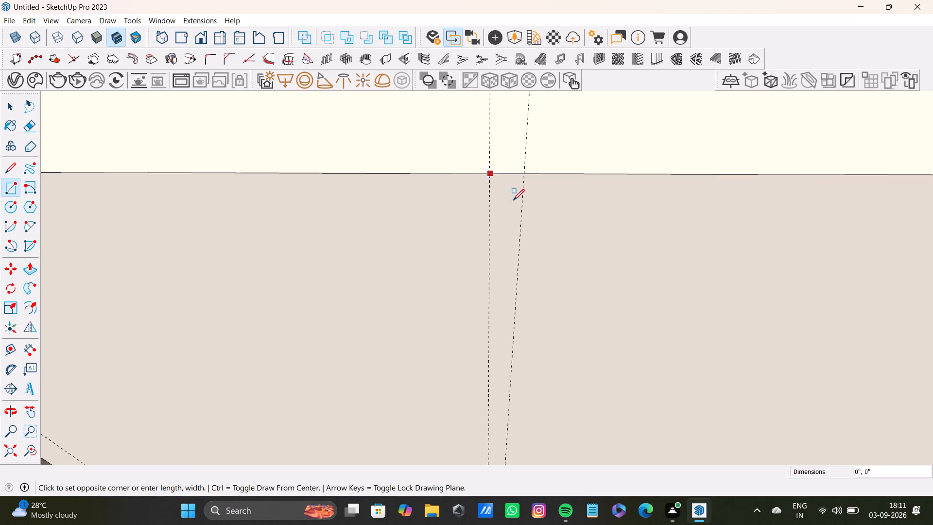
pyautogui.press('Left')
pyautogui.scroll(-4, 513, 342)
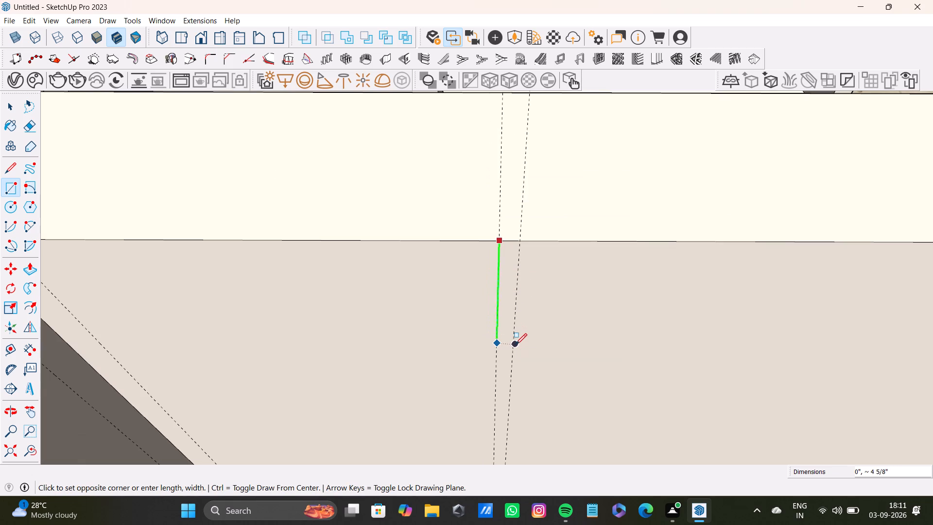
pyautogui.press('Left')
pyautogui.scroll(-4, 509, 372)
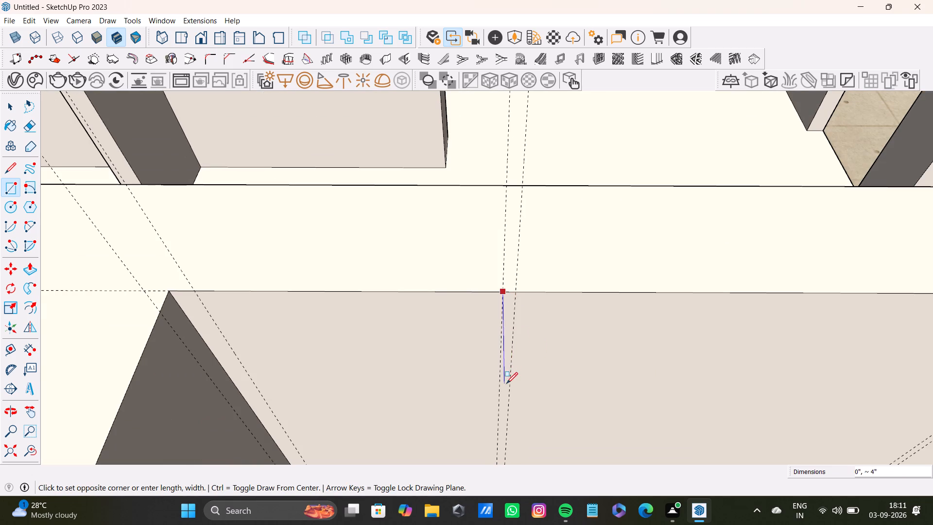
pyautogui.press('Right')
pyautogui.scroll(-6, 513, 403)
pyautogui.moveTo(508, 409); pyautogui.dragTo(505, 197, button='middle')
pyautogui.scroll(-3, 485, 354)
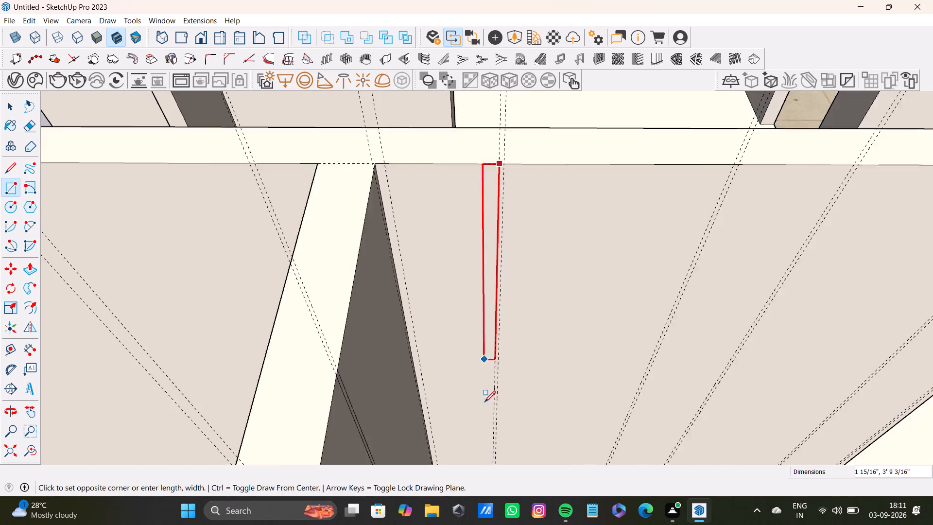
pyautogui.moveTo(500, 407); pyautogui.dragTo(493, 182, button='middle')
pyautogui.scroll(19, 465, 368)
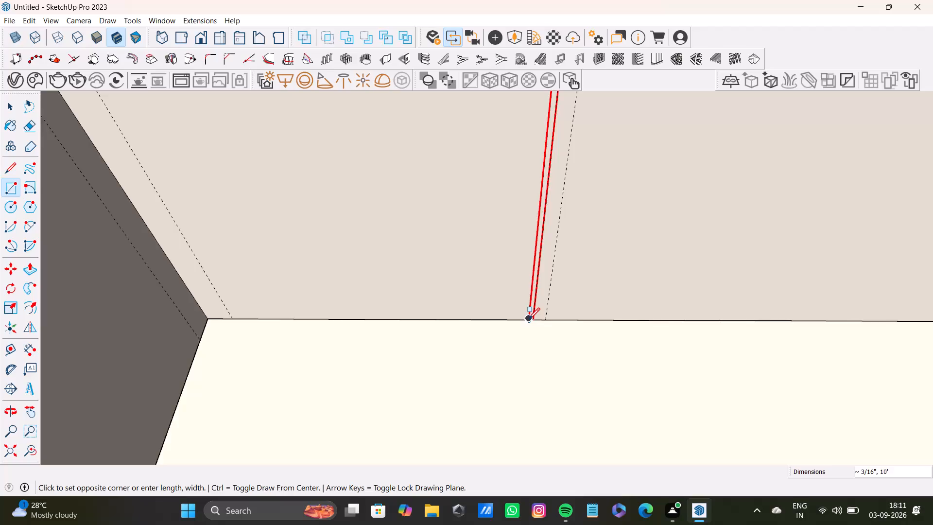
pyautogui.scroll(3, 529, 319)
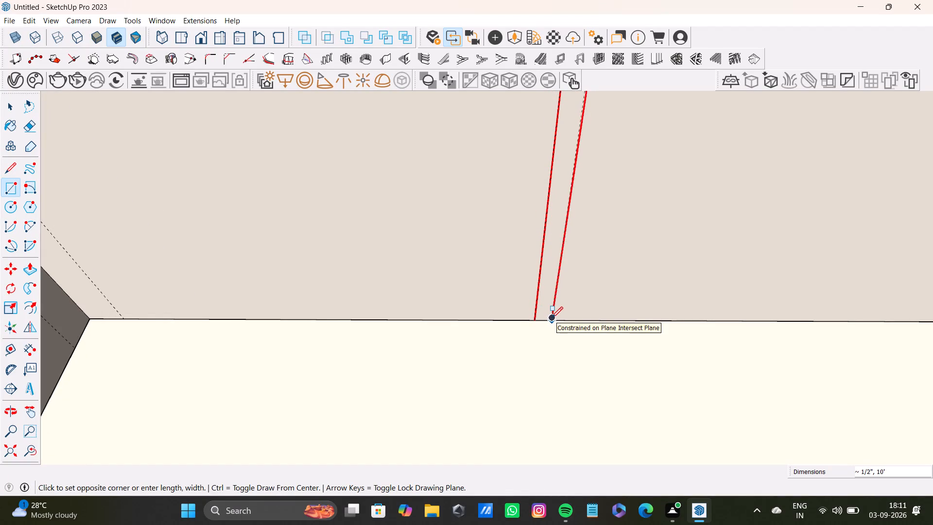
pyautogui.click(552, 318)
# Draw a full-height groove rectangle about 0.5" by 10' between the second guide pair on the wall with the opening.
pyautogui.scroll(-10, 340, 221)
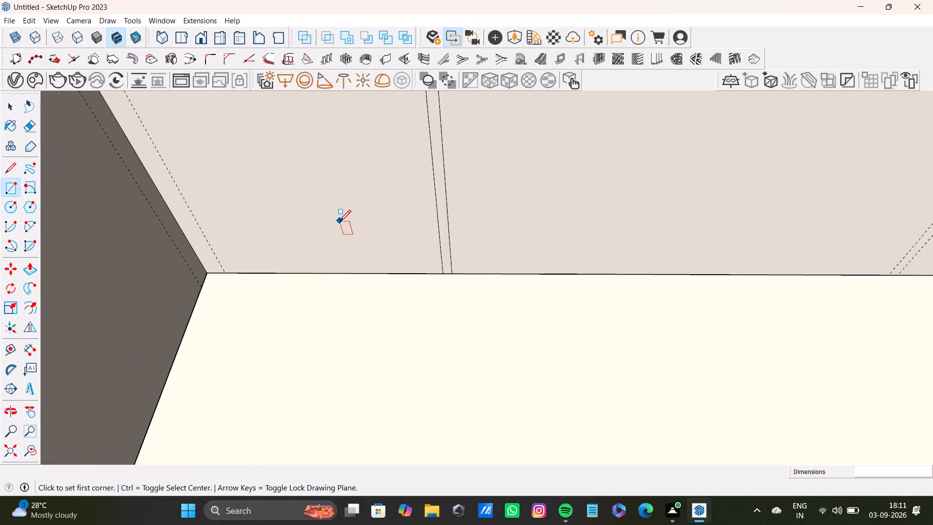
pyautogui.scroll(-20, 340, 221)
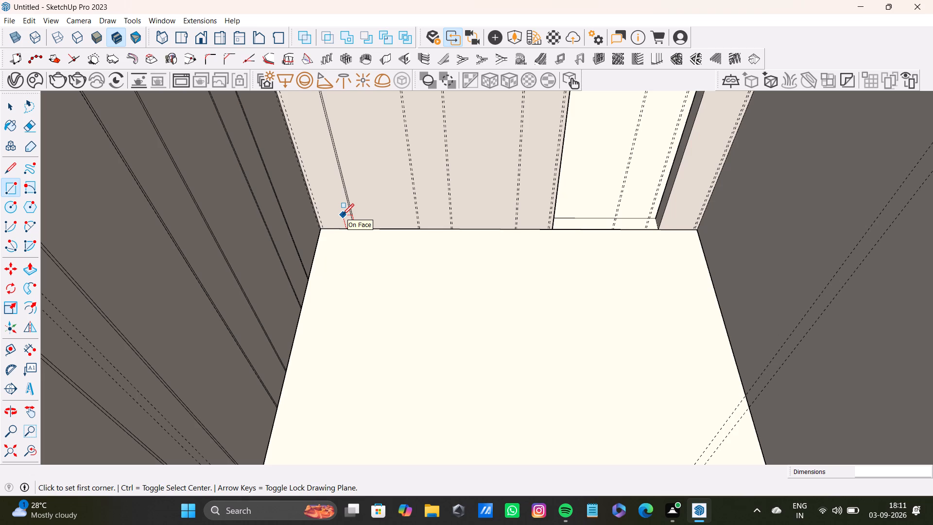
pyautogui.scroll(-4, 342, 150)
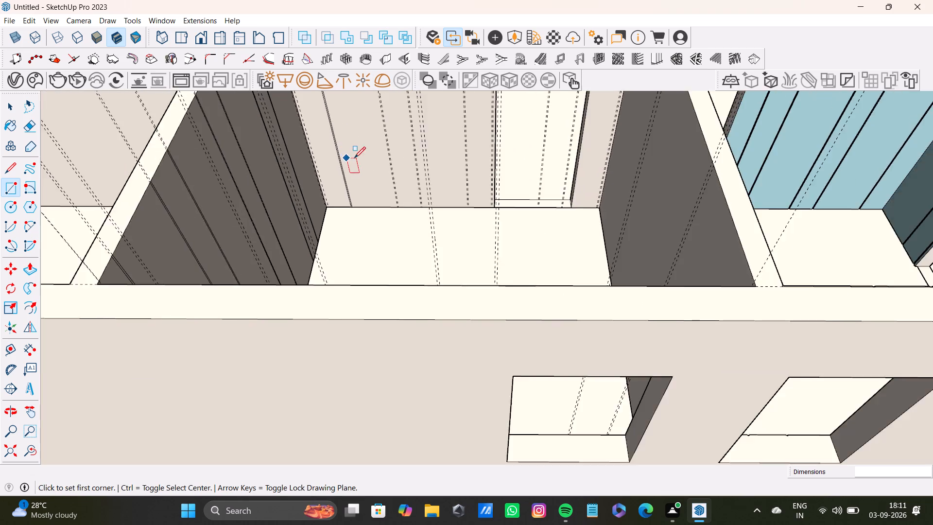
pyautogui.scroll(-3, 354, 158)
pyautogui.keyDown('shift'); pyautogui.moveTo(411, 140); pyautogui.dragTo(461, 343, button='middle'); pyautogui.keyUp('shift')
pyautogui.scroll(13, 386, 264)
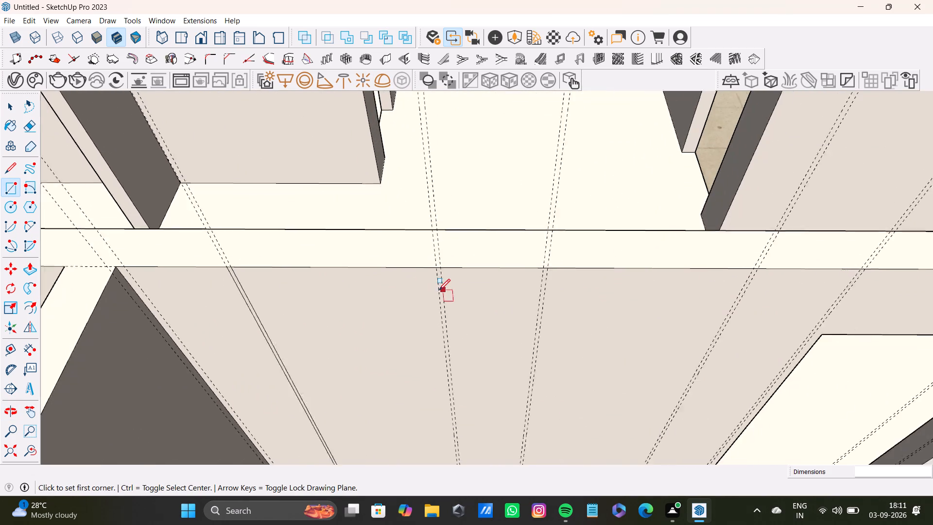
pyautogui.scroll(13, 439, 290)
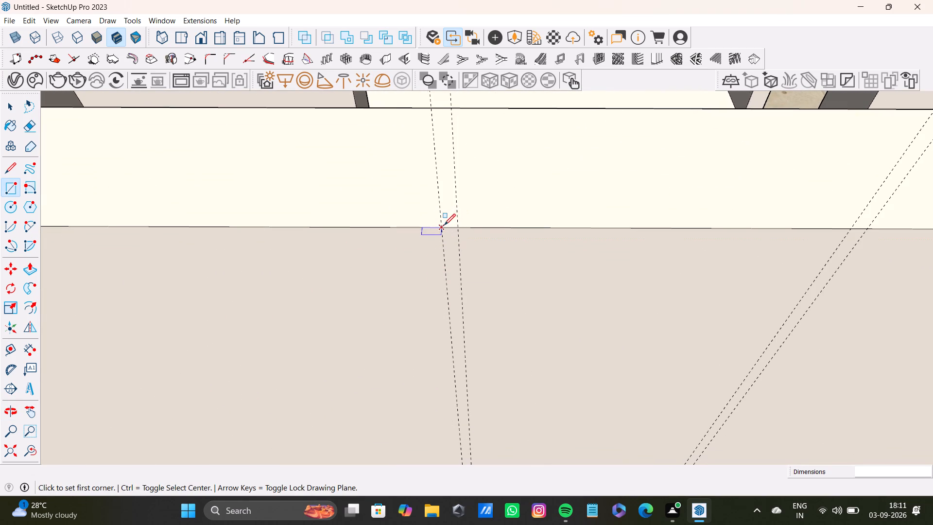
pyautogui.click(442, 226)
pyautogui.press('Right')
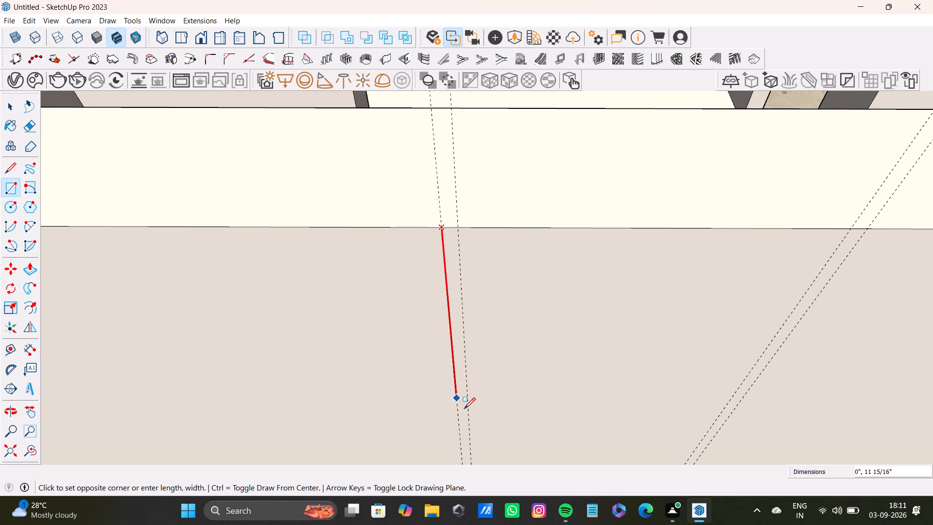
pyautogui.scroll(-4, 465, 412)
pyautogui.moveTo(464, 417); pyautogui.dragTo(450, 115, button='middle')
pyautogui.scroll(-1, 468, 433)
pyautogui.moveTo(468, 434); pyautogui.dragTo(465, 41, button='middle')
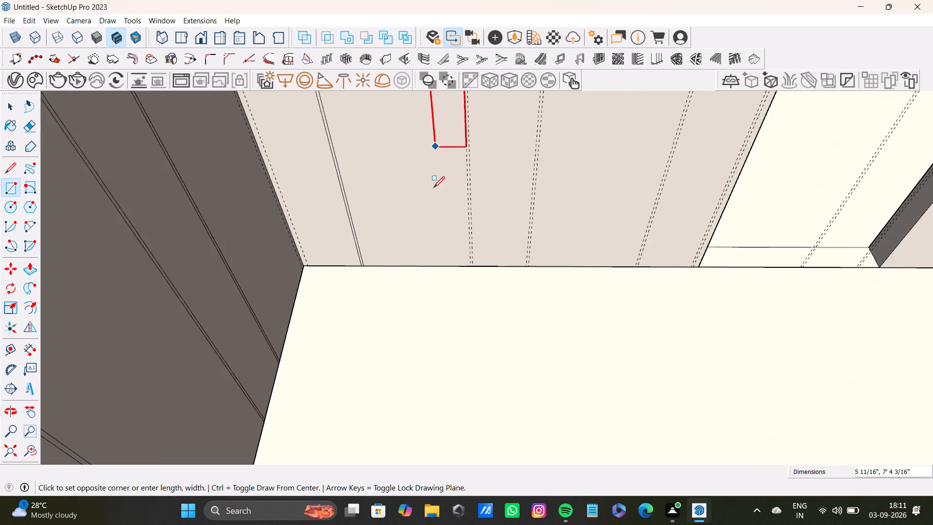
pyautogui.scroll(17, 434, 199)
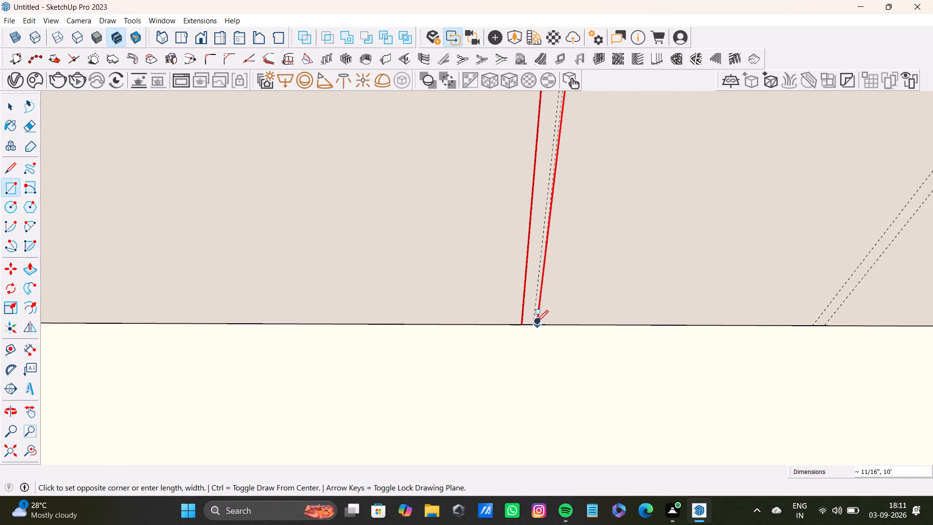
pyautogui.click(533, 324)
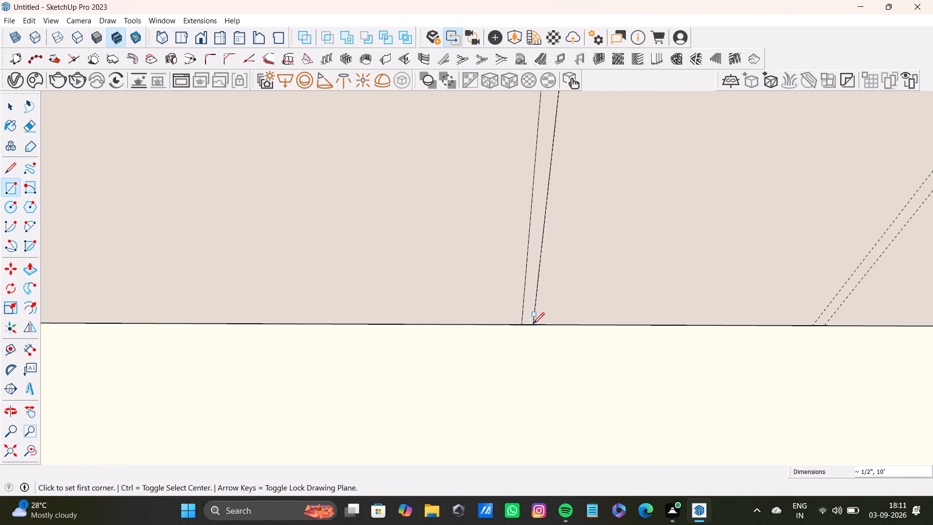
# Draw a full-height groove rectangle between the third guide pair on the wall with the opening, from top edge to floor.
pyautogui.scroll(-20, 484, 219)
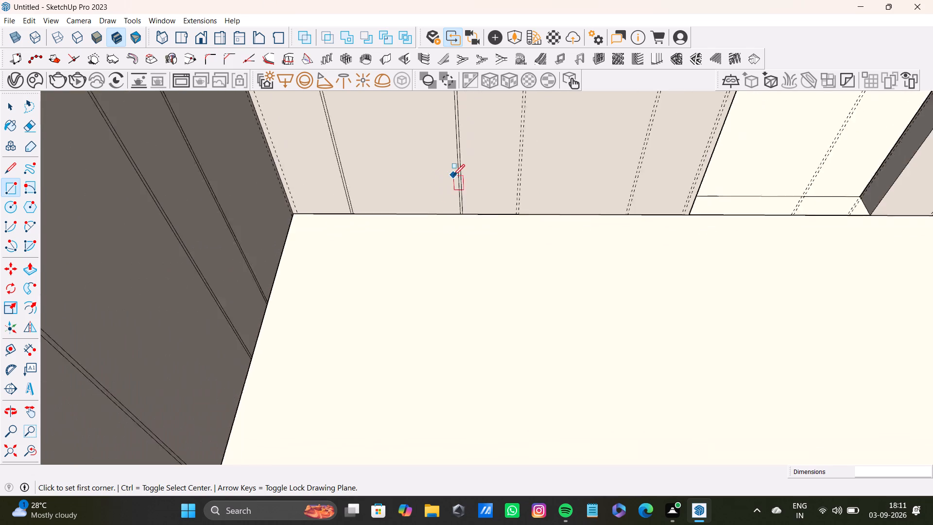
pyautogui.scroll(-7, 453, 175)
pyautogui.keyDown('shift'); pyautogui.moveTo(479, 150); pyautogui.dragTo(486, 332, button='middle'); pyautogui.keyUp('shift')
pyautogui.scroll(5, 499, 223)
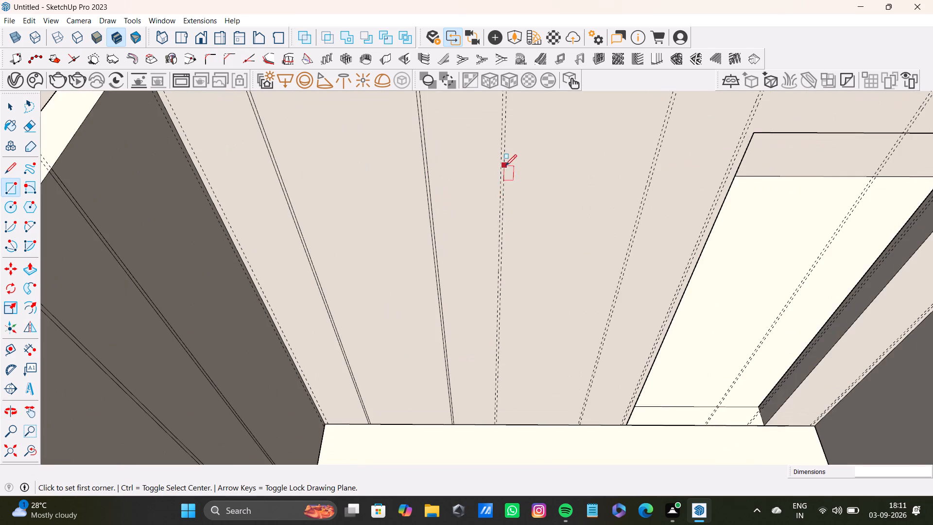
pyautogui.keyDown('shift'); pyautogui.moveTo(505, 166); pyautogui.dragTo(509, 304, button='middle'); pyautogui.keyUp('shift')
pyautogui.keyDown('shift'); pyautogui.scroll(16, 508, 244); pyautogui.keyUp('shift')
pyautogui.scroll(3, 510, 192)
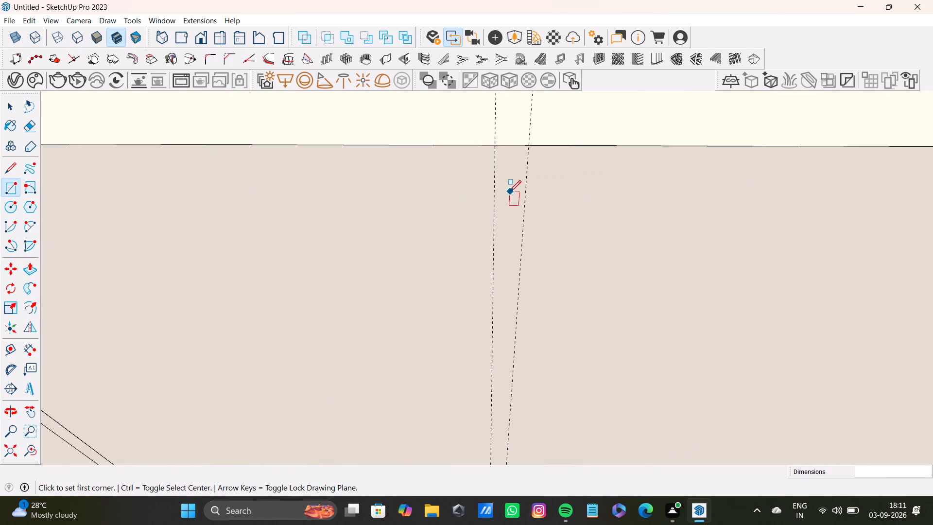
pyautogui.scroll(1, 510, 192)
pyautogui.click(496, 144)
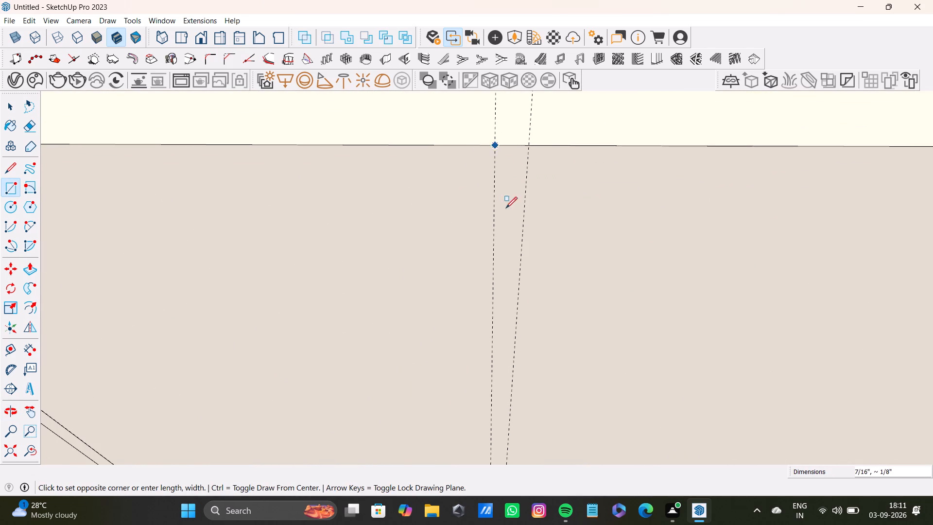
pyautogui.scroll(-4, 533, 320)
pyautogui.moveTo(516, 343); pyautogui.dragTo(514, 213, button='middle')
pyautogui.scroll(-3, 523, 447)
pyautogui.keyDown('shift'); pyautogui.moveTo(514, 449); pyautogui.dragTo(510, 268, button='middle'); pyautogui.keyUp('shift')
pyautogui.scroll(4, 511, 324)
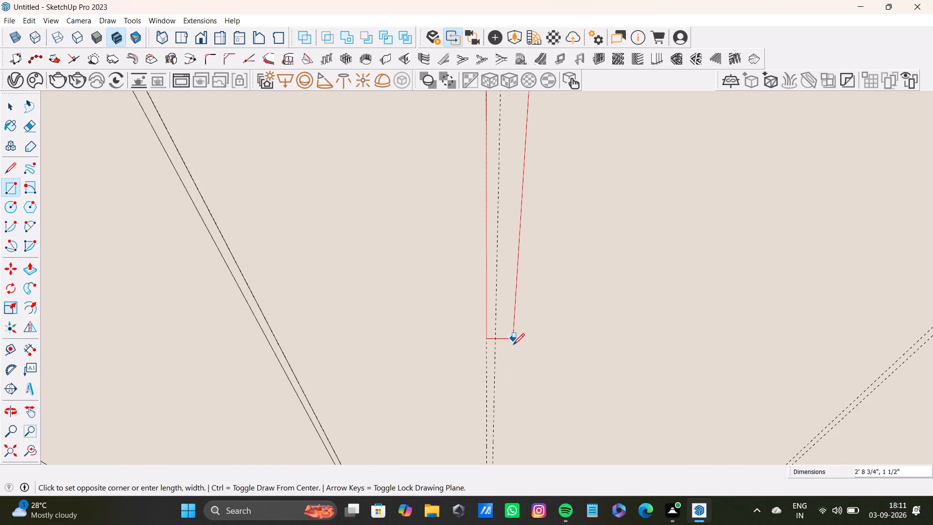
pyautogui.moveTo(508, 379); pyautogui.dragTo(499, 198, button='middle')
pyautogui.scroll(4, 500, 259)
pyautogui.moveTo(486, 350); pyautogui.dragTo(501, 198, button='middle')
pyautogui.scroll(3, 504, 329)
pyautogui.moveTo(499, 357); pyautogui.dragTo(492, 214, button='middle')
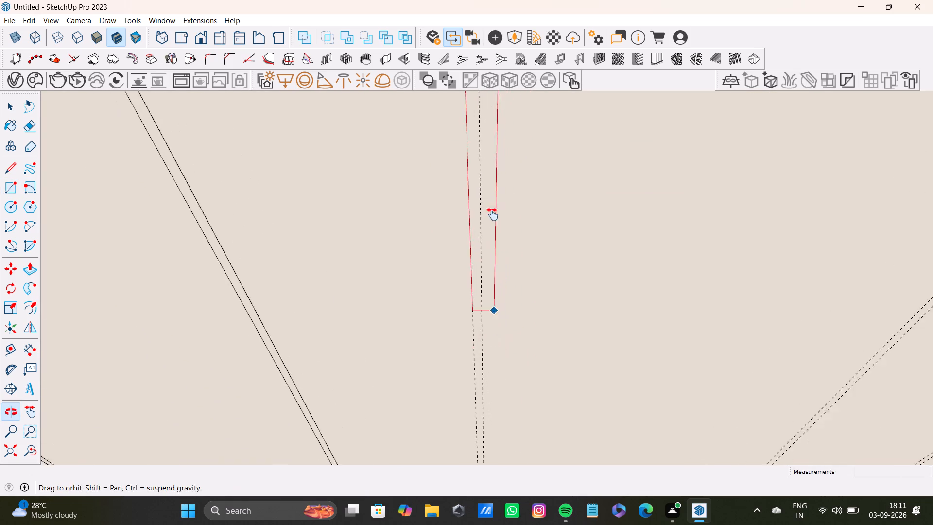
pyautogui.moveTo(492, 214); pyautogui.dragTo(492, 169, button='middle')
pyautogui.scroll(4, 504, 381)
pyautogui.moveTo(485, 398); pyautogui.dragTo(514, 212, button='middle')
pyautogui.scroll(2, 510, 376)
pyautogui.moveTo(500, 391); pyautogui.dragTo(500, 260, button='middle')
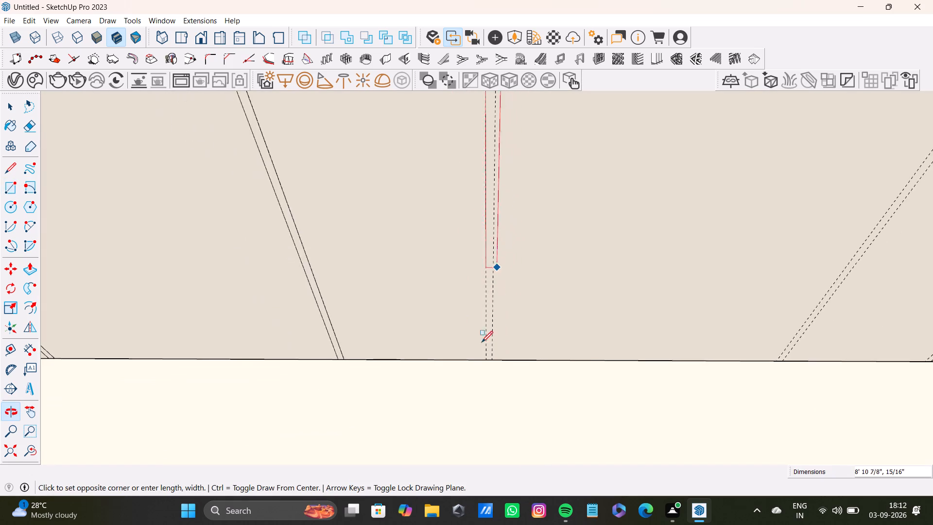
pyautogui.scroll(9, 479, 375)
pyautogui.click(509, 353)
# Draw a full-height groove rectangle about 10' tall between the fourth guide pair on the wall with the opening, from top edge to floor.
pyautogui.scroll(-3, 479, 337)
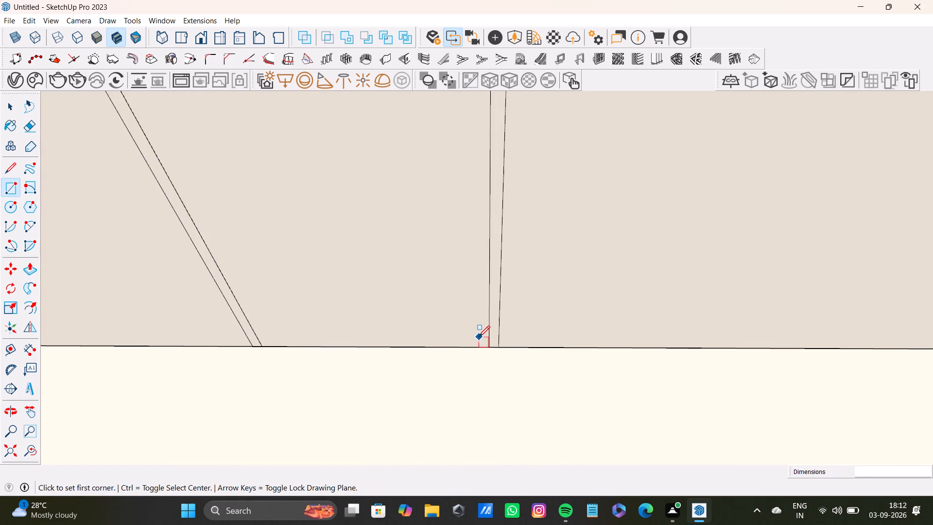
pyautogui.scroll(-12, 479, 337)
pyautogui.keyDown('shift'); pyautogui.moveTo(543, 247); pyautogui.dragTo(548, 493, button='middle'); pyautogui.keyUp('shift')
pyautogui.scroll(-5, 525, 383)
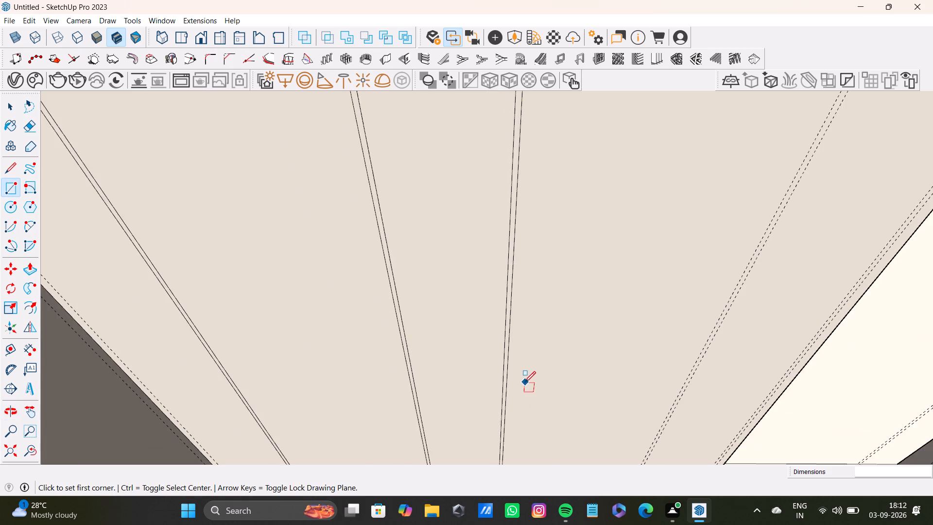
pyautogui.scroll(-14, 524, 383)
pyautogui.keyDown('shift'); pyautogui.moveTo(596, 298); pyautogui.dragTo(543, 317, button='middle'); pyautogui.keyUp('shift')
pyautogui.scroll(7, 550, 303)
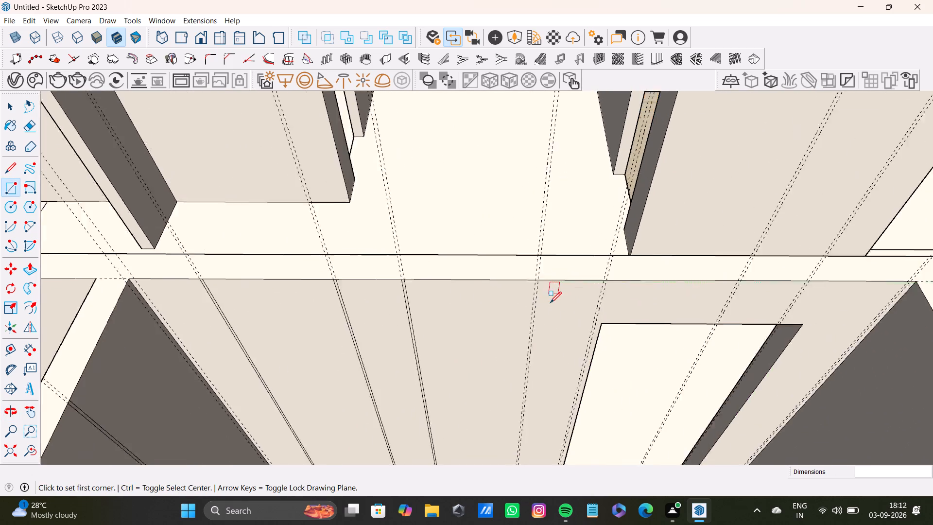
pyautogui.scroll(16, 550, 303)
pyautogui.click(502, 213)
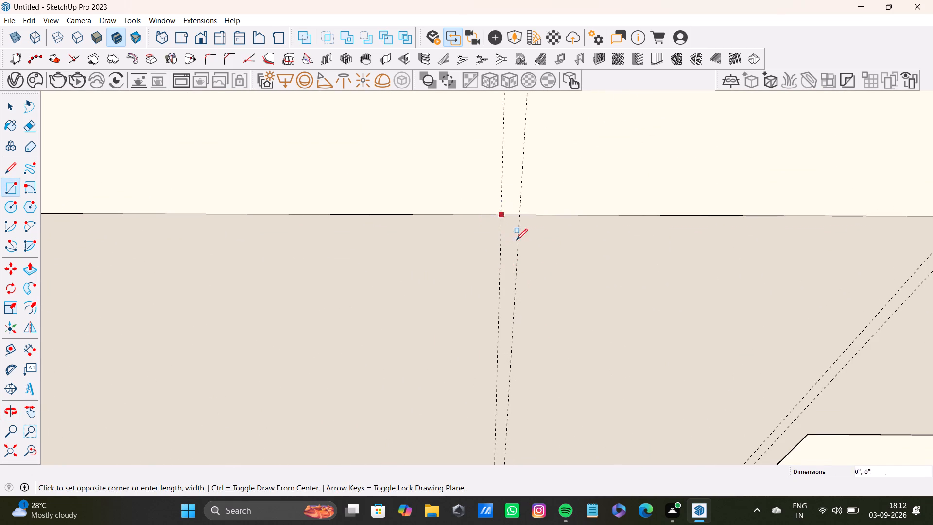
pyautogui.scroll(-4, 513, 423)
pyautogui.keyDown('shift'); pyautogui.moveTo(510, 440); pyautogui.dragTo(510, 303, button='middle'); pyautogui.keyUp('shift')
pyautogui.scroll(-7, 512, 365)
pyautogui.keyDown('shift'); pyautogui.moveTo(505, 421); pyautogui.dragTo(499, 294, button='middle'); pyautogui.keyUp('shift')
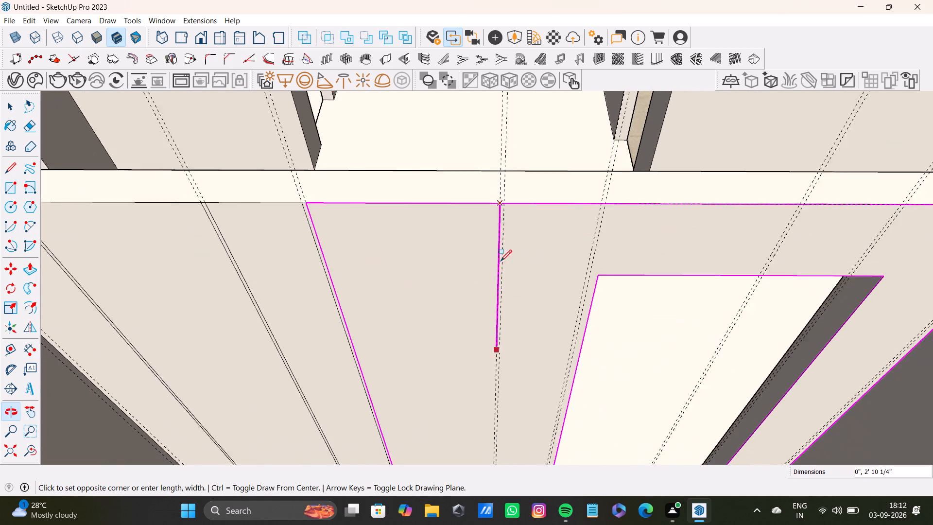
pyautogui.scroll(-14, 502, 337)
pyautogui.keyDown('shift'); pyautogui.moveTo(501, 352); pyautogui.dragTo(501, 370, button='middle'); pyautogui.keyUp('shift')
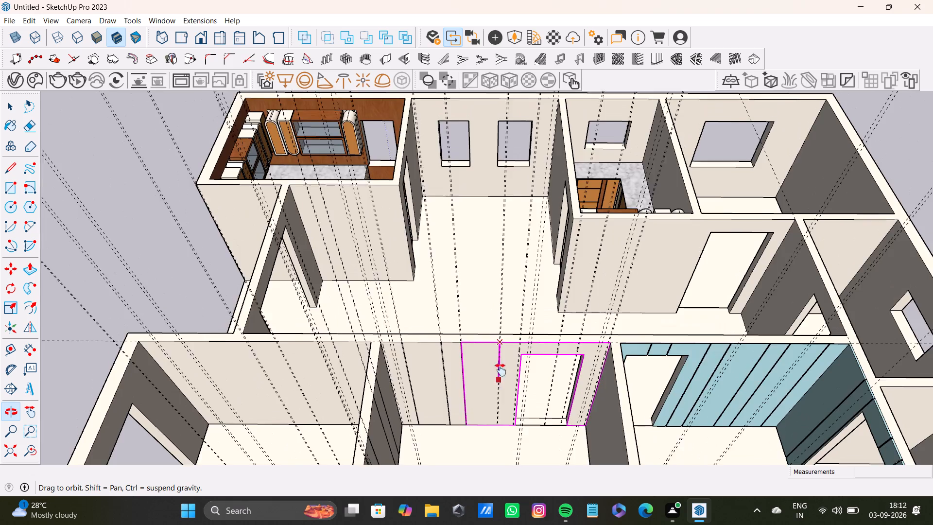
pyautogui.keyDown('shift'); pyautogui.moveTo(501, 370); pyautogui.dragTo(517, 293, button='middle'); pyautogui.keyUp('shift')
pyautogui.scroll(4, 520, 341)
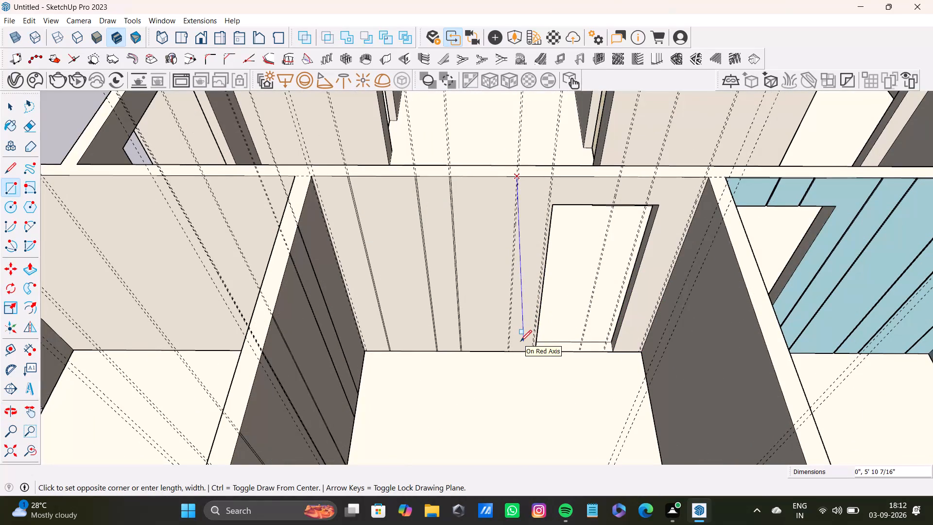
pyautogui.scroll(14, 518, 345)
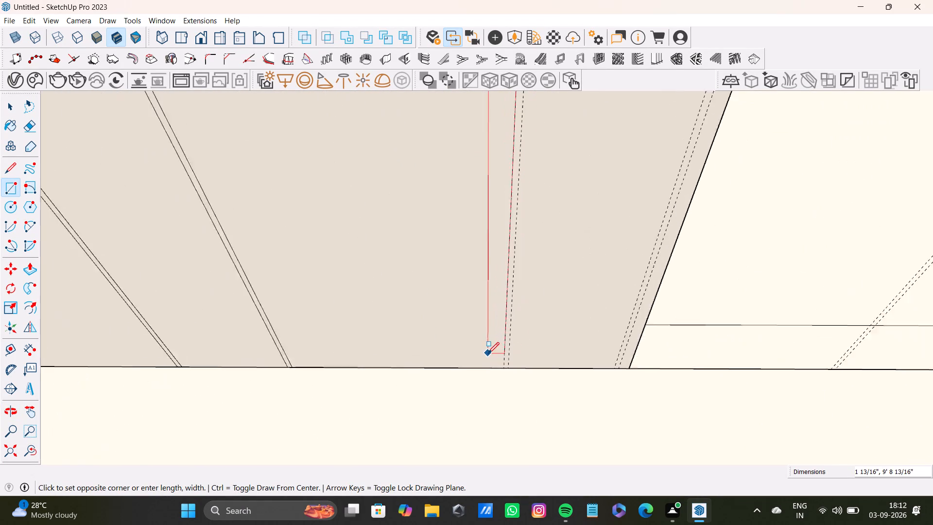
pyautogui.scroll(13, 488, 353)
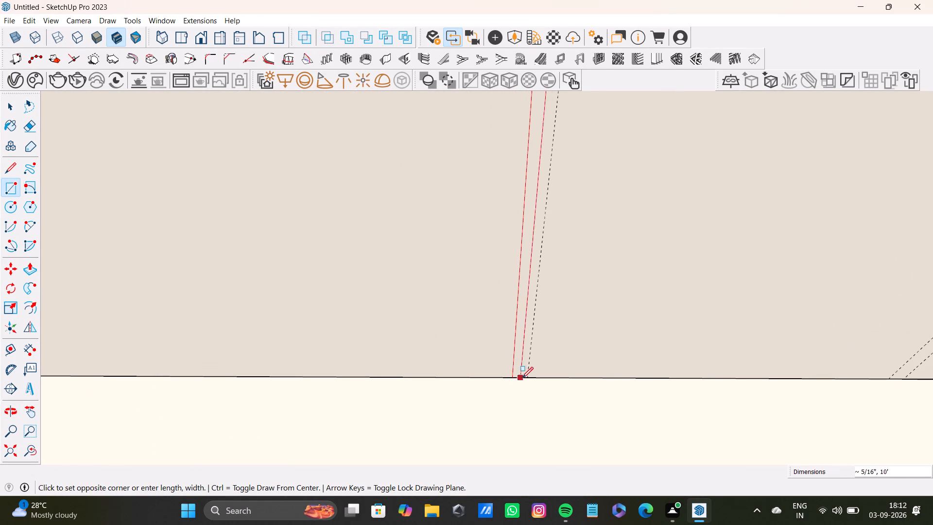
pyautogui.click(527, 377)
# Draw a full-height groove rectangle about 0.5" by 10' between the fifth guide pair, just beside the opening's near edge.
pyautogui.scroll(-17, 517, 365)
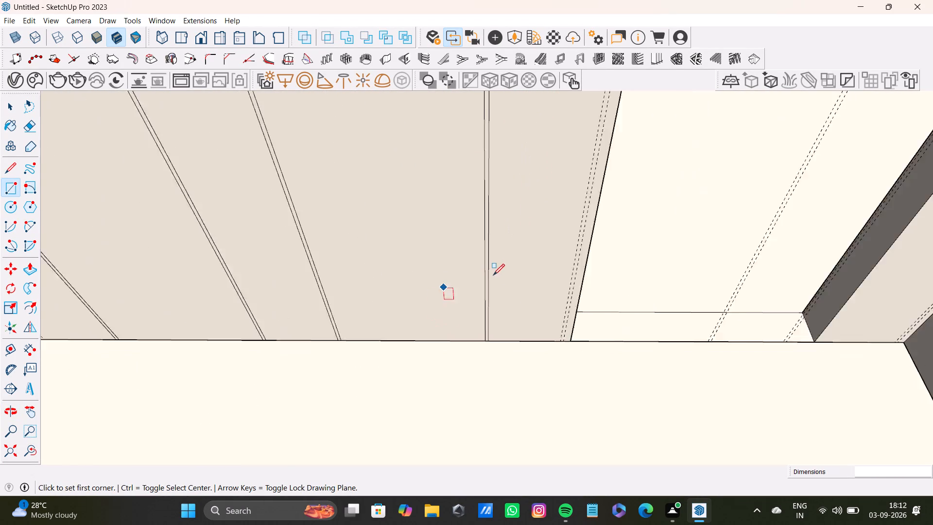
pyautogui.scroll(-10, 493, 275)
pyautogui.keyDown('shift'); pyautogui.moveTo(514, 157); pyautogui.dragTo(511, 429, button='middle'); pyautogui.keyUp('shift')
pyautogui.scroll(9, 522, 360)
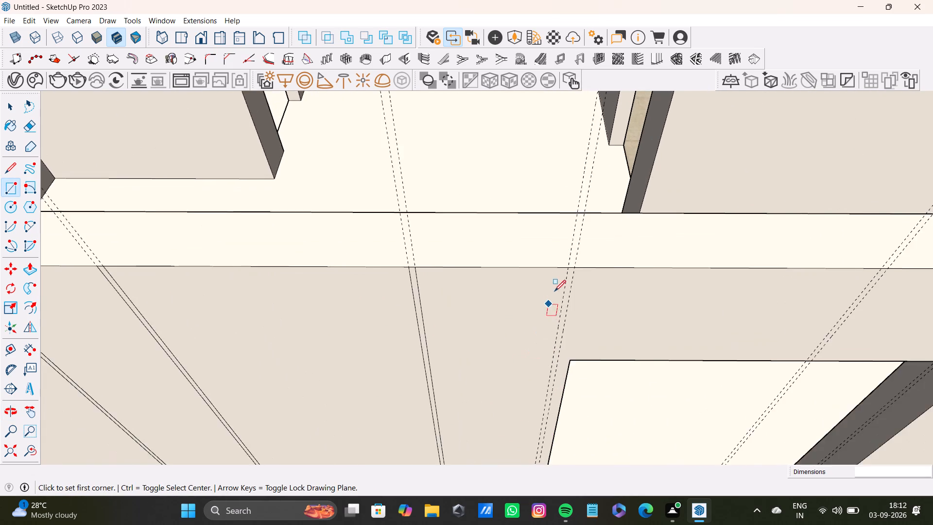
pyautogui.scroll(3, 554, 291)
pyautogui.click(575, 258)
pyautogui.scroll(-4, 570, 395)
pyautogui.scroll(1, 569, 397)
pyautogui.keyDown('shift'); pyautogui.moveTo(569, 397); pyautogui.dragTo(552, 228, button='middle'); pyautogui.keyUp('shift')
pyautogui.scroll(-4, 548, 340)
pyautogui.moveTo(531, 393); pyautogui.dragTo(546, 273, button='middle')
pyautogui.scroll(12, 547, 329)
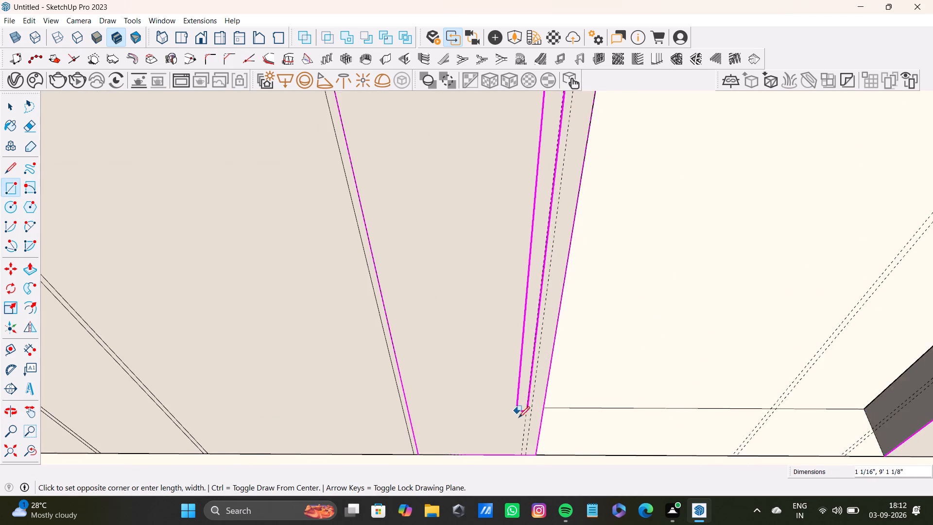
pyautogui.scroll(3, 518, 418)
pyautogui.keyDown('shift'); pyautogui.moveTo(518, 422); pyautogui.dragTo(531, 322, button='middle'); pyautogui.keyUp('shift')
pyautogui.scroll(7, 529, 362)
pyautogui.keyDown('shift'); pyautogui.moveTo(531, 386); pyautogui.dragTo(536, 301, button='middle'); pyautogui.keyUp('shift')
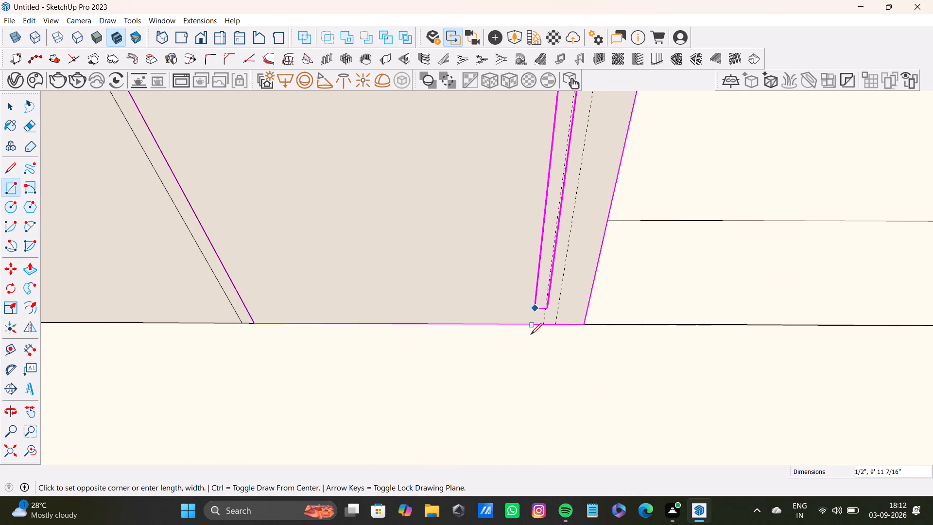
pyautogui.scroll(3, 531, 334)
pyautogui.click(566, 326)
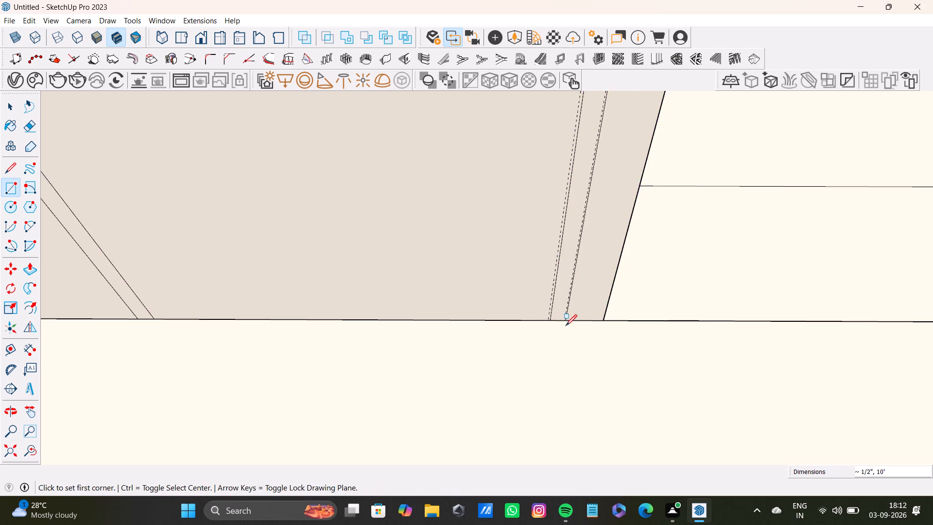
# Draw a short groove rectangle about 0.5" by 1' 2" between the first guide pair above the opening, from wall top to opening head.
pyautogui.scroll(-15, 501, 268)
pyautogui.scroll(1, 499, 260)
pyautogui.scroll(-9, 498, 260)
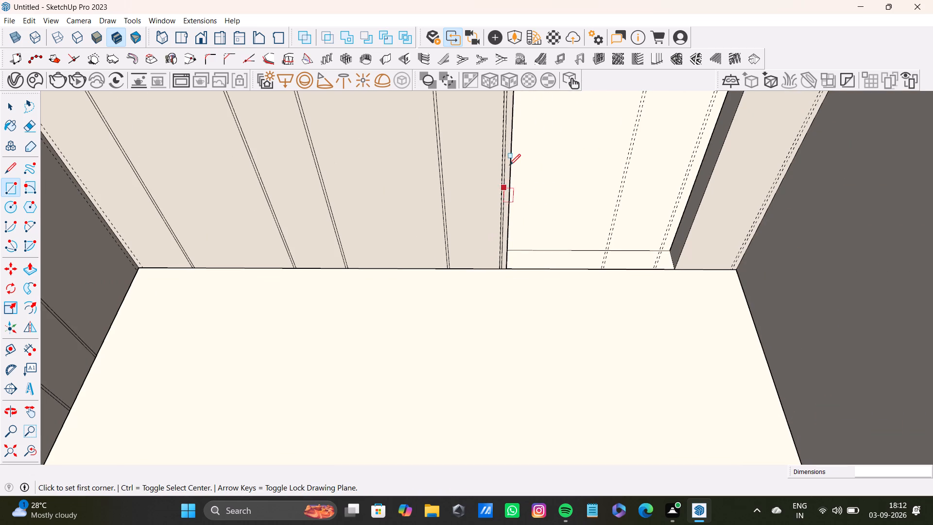
pyautogui.scroll(-7, 514, 156)
pyautogui.keyDown('shift'); pyautogui.moveTo(541, 141); pyautogui.dragTo(533, 313, button='middle'); pyautogui.keyUp('shift')
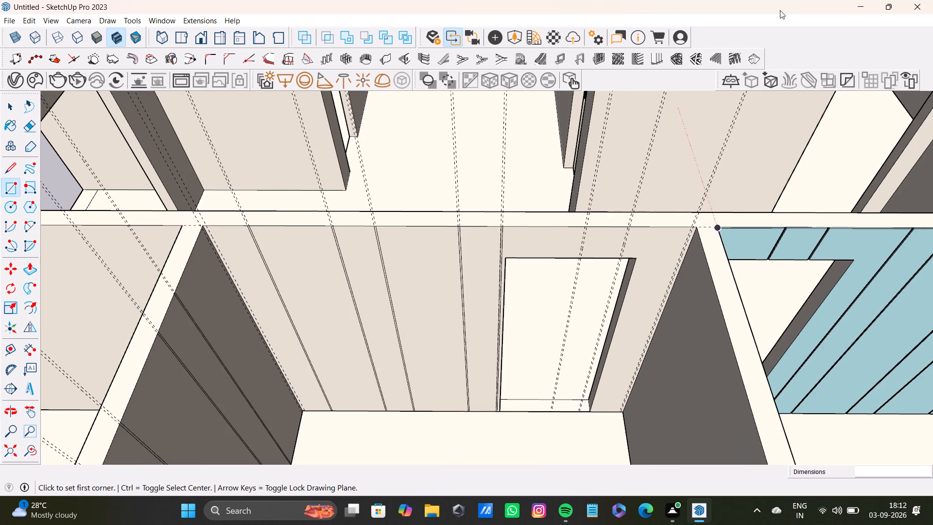
pyautogui.scroll(16, 576, 245)
pyautogui.keyDown('shift'); pyautogui.moveTo(607, 231); pyautogui.dragTo(606, 273, button='middle'); pyautogui.keyUp('shift')
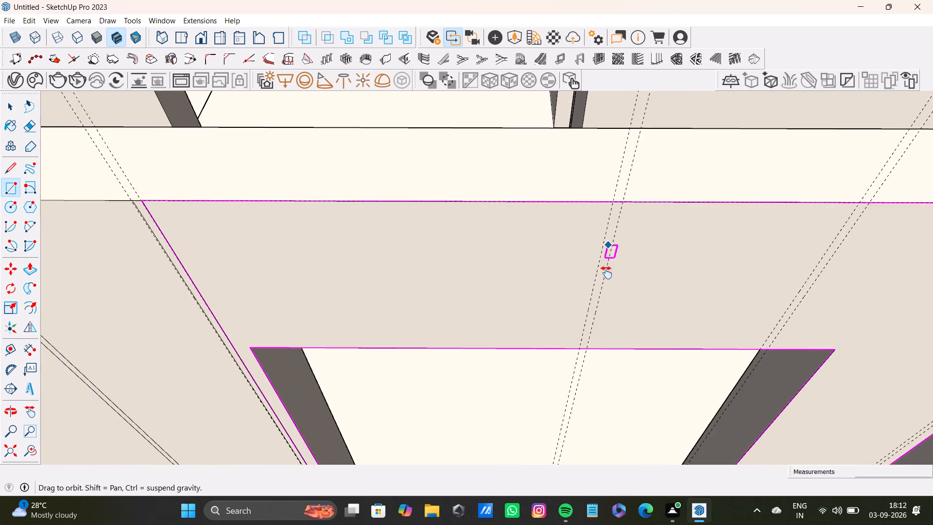
pyautogui.keyDown('shift'); pyautogui.moveTo(606, 273); pyautogui.dragTo(605, 278, button='middle'); pyautogui.keyUp('shift')
pyautogui.moveTo(614, 281); pyautogui.dragTo(626, 253, button='middle')
pyautogui.scroll(6, 617, 237)
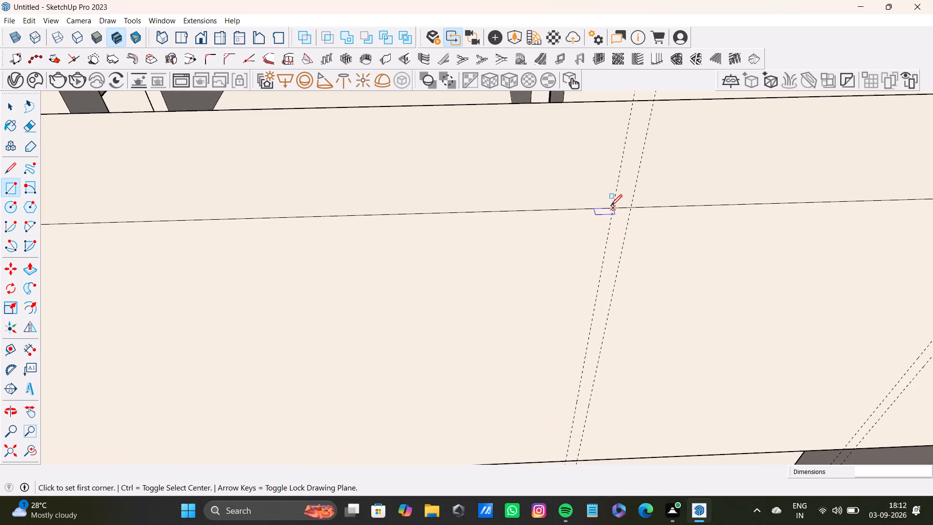
pyautogui.click(615, 208)
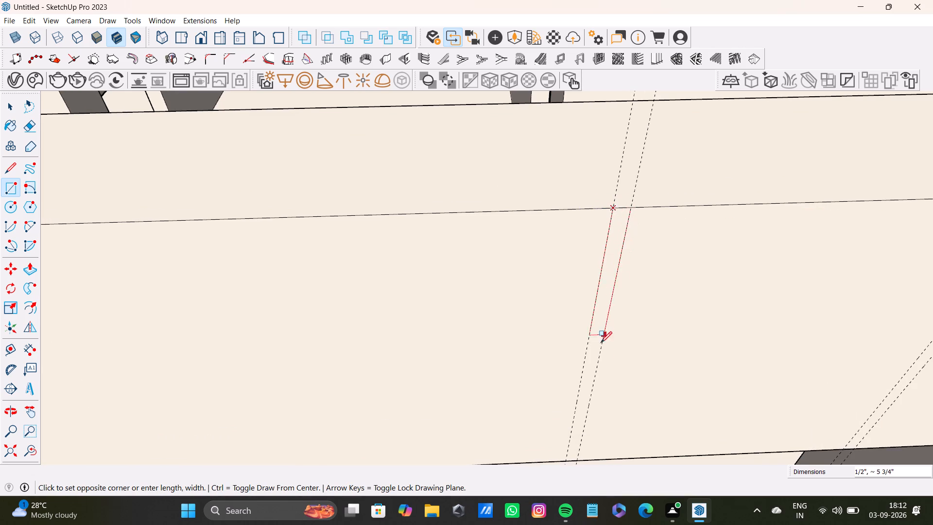
pyautogui.moveTo(583, 457); pyautogui.dragTo(597, 333, button='middle')
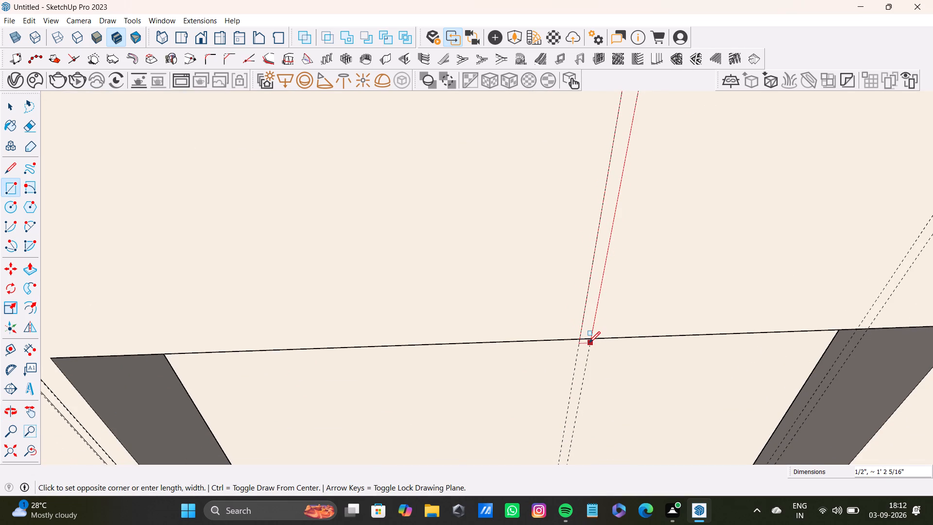
pyautogui.click(589, 340)
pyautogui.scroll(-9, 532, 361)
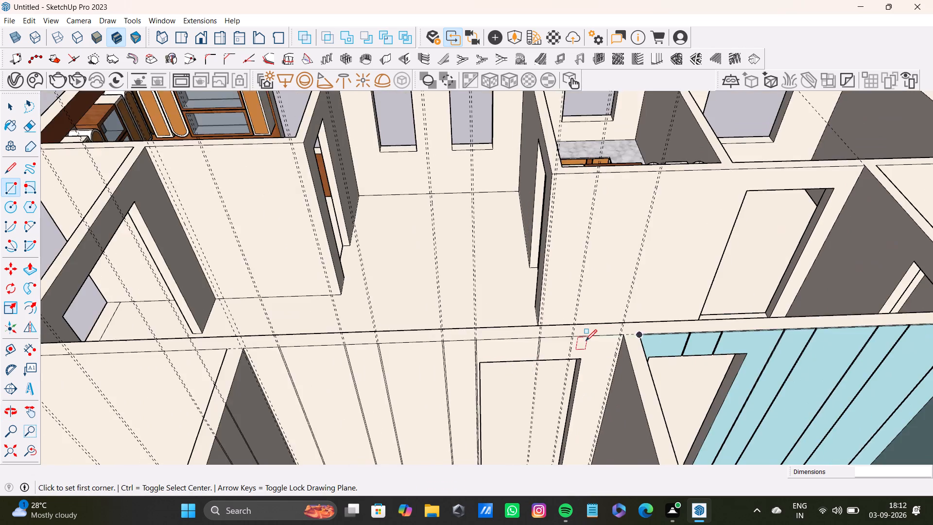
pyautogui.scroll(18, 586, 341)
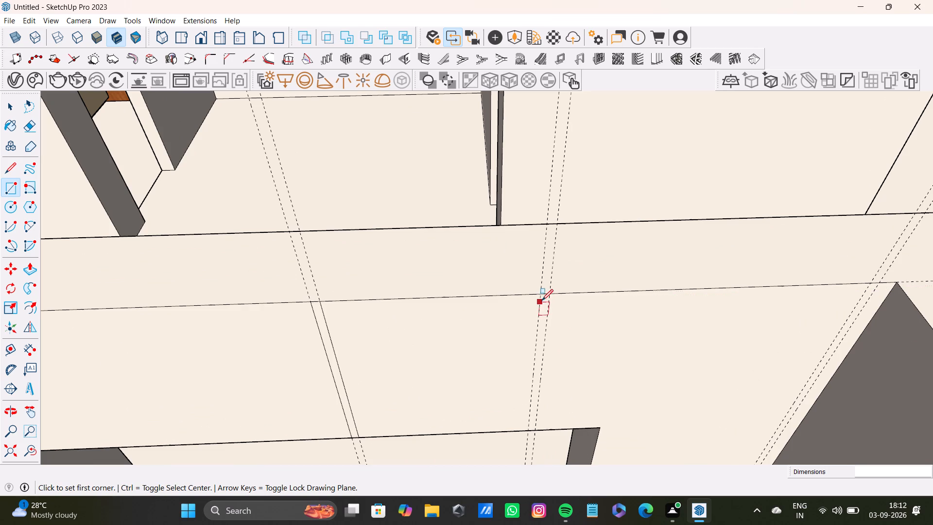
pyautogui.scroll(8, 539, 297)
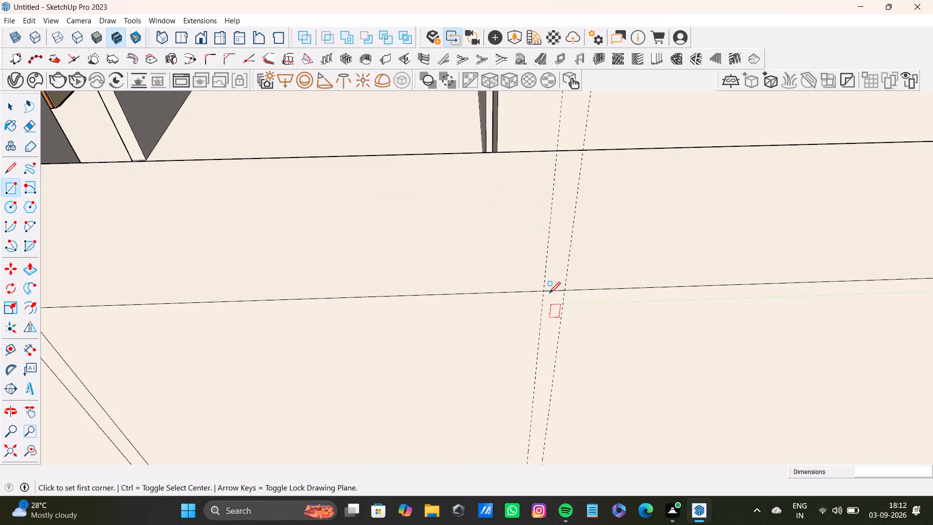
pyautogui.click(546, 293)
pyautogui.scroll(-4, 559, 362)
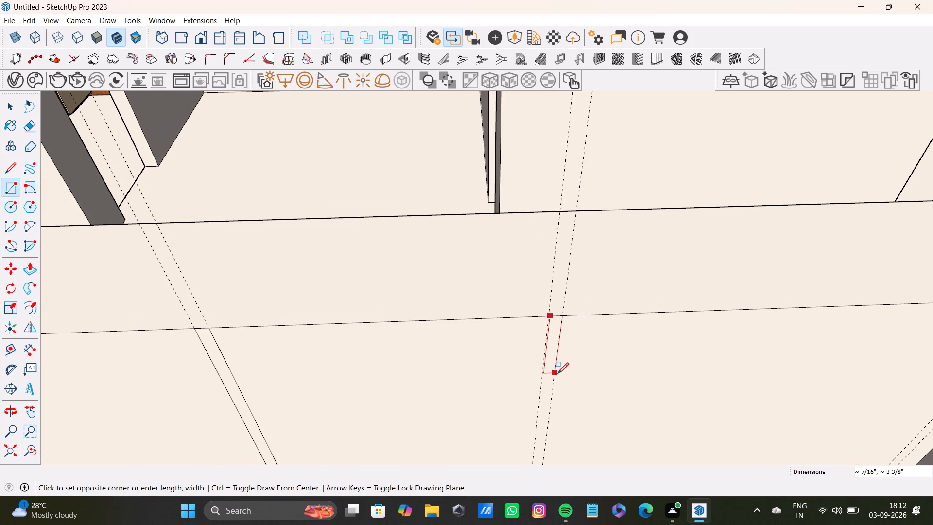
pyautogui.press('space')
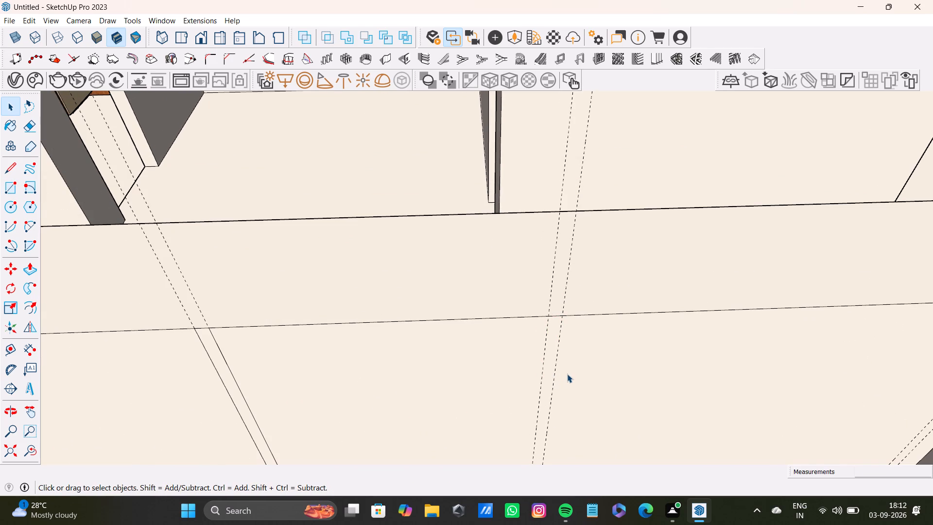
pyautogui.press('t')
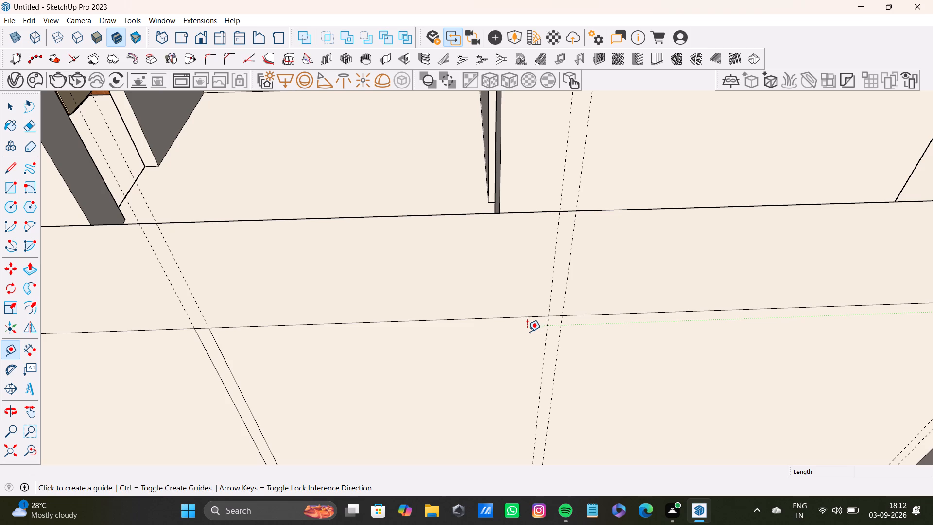
# Draw a short groove rectangle between the second guide pair above the opening, from the wall's top edge to the opening head.
pyautogui.press('r')
pyautogui.scroll(8, 530, 332)
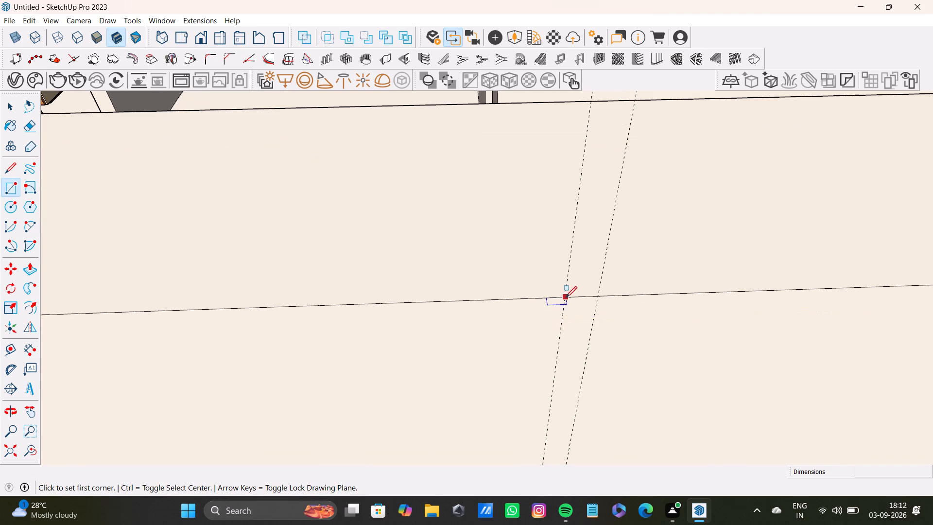
pyautogui.click(562, 297)
pyautogui.scroll(-3, 575, 404)
pyautogui.keyDown('shift'); pyautogui.moveTo(572, 416); pyautogui.dragTo(570, 205, button='middle'); pyautogui.keyUp('shift')
pyautogui.scroll(-2, 553, 349)
pyautogui.keyDown('shift'); pyautogui.moveTo(553, 352); pyautogui.dragTo(550, 217, button='middle'); pyautogui.keyUp('shift')
pyautogui.scroll(1, 540, 285)
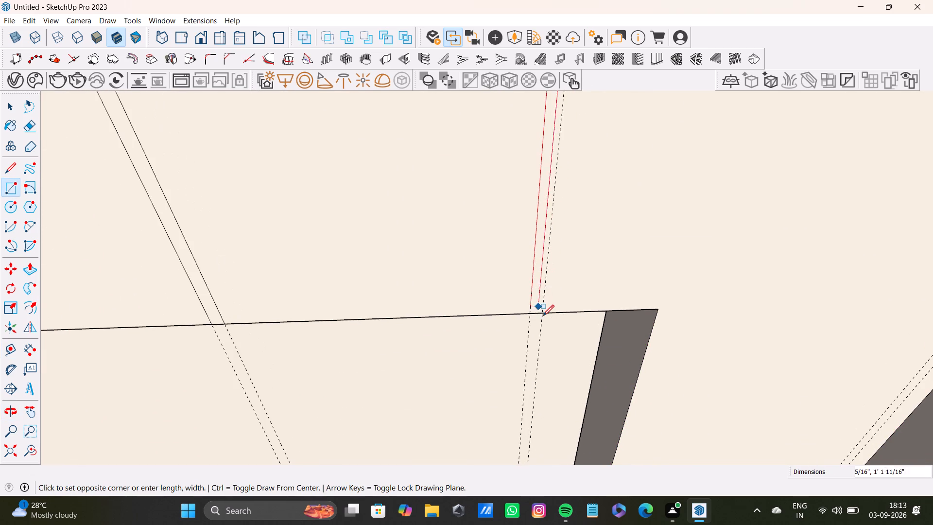
pyautogui.click(545, 316)
# Draw a full-height groove rectangle about 9/16" by 10' between the last guide pair, between the opening and the far corner.
pyautogui.scroll(-11, 540, 313)
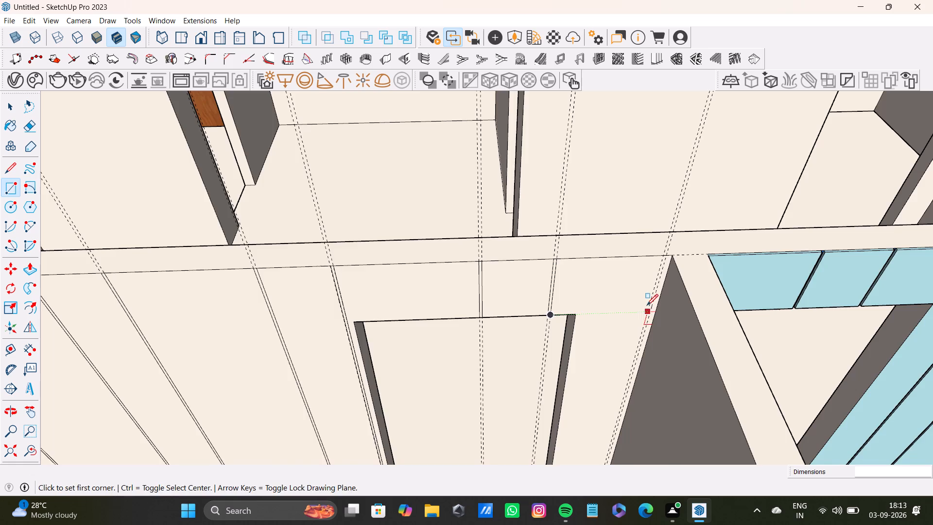
pyautogui.keyDown('shift'); pyautogui.moveTo(647, 305); pyautogui.dragTo(578, 321, button='middle'); pyautogui.keyUp('shift')
pyautogui.scroll(17, 597, 304)
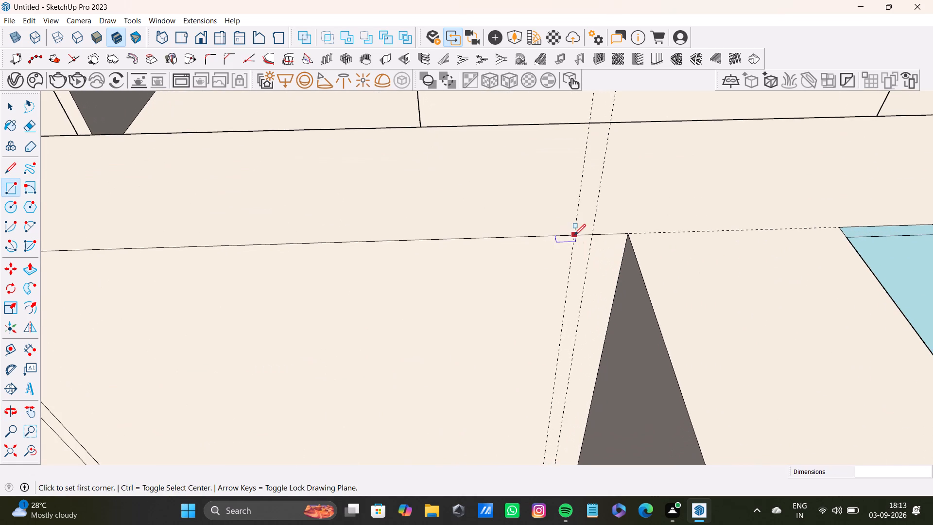
pyautogui.click(574, 235)
pyautogui.scroll(-3, 579, 354)
pyautogui.keyDown('shift'); pyautogui.moveTo(575, 365); pyautogui.dragTo(584, 169, button='middle'); pyautogui.keyUp('shift')
pyautogui.scroll(-2, 567, 295)
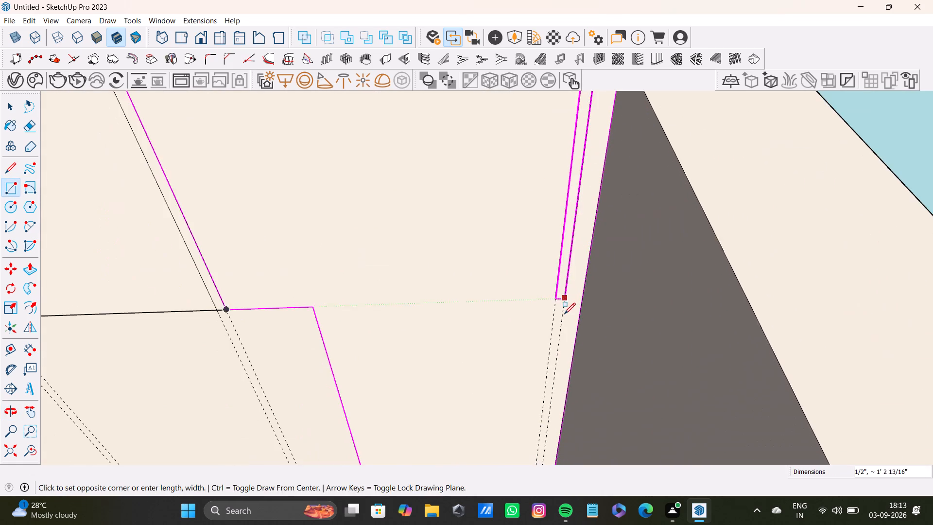
pyautogui.moveTo(562, 319); pyautogui.dragTo(577, 105, button='middle')
pyautogui.scroll(-2, 553, 351)
pyautogui.scroll(-2, 527, 387)
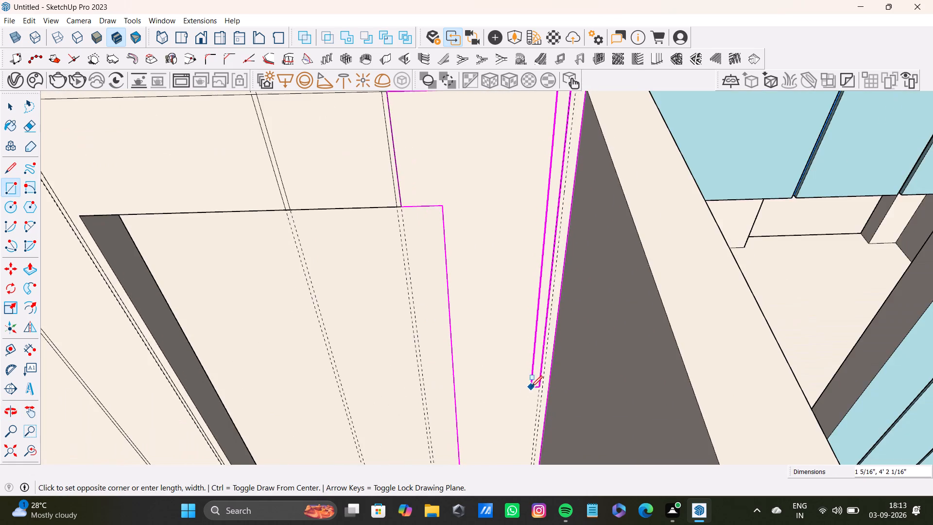
pyautogui.moveTo(532, 386); pyautogui.dragTo(544, 60, button='middle')
pyautogui.scroll(9, 534, 231)
pyautogui.scroll(6, 547, 385)
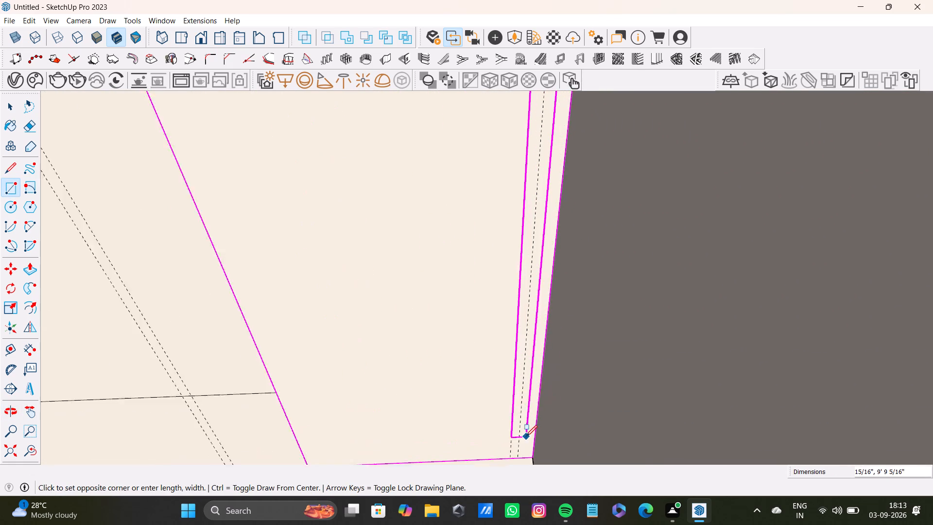
pyautogui.scroll(7, 526, 437)
pyautogui.scroll(-2, 511, 458)
pyautogui.keyDown('shift'); pyautogui.moveTo(516, 458); pyautogui.dragTo(510, 313, button='middle'); pyautogui.keyUp('shift')
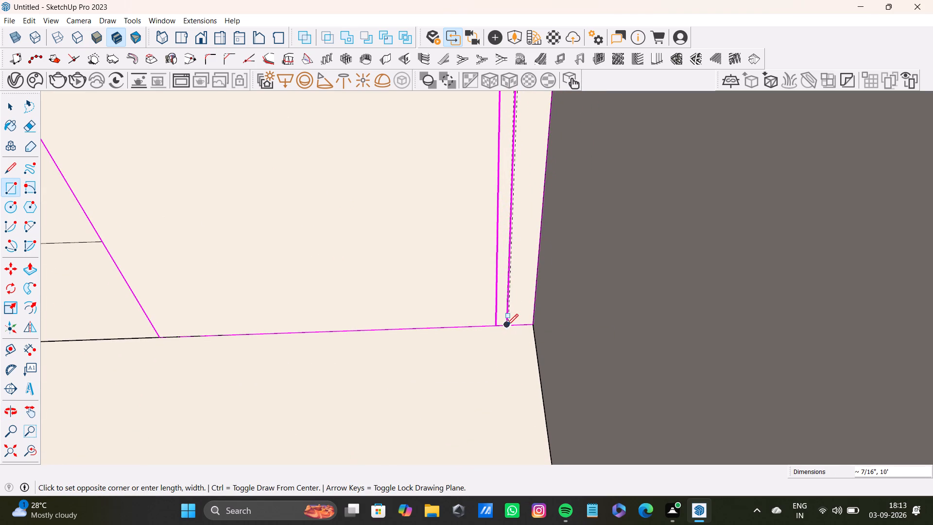
pyautogui.click(509, 323)
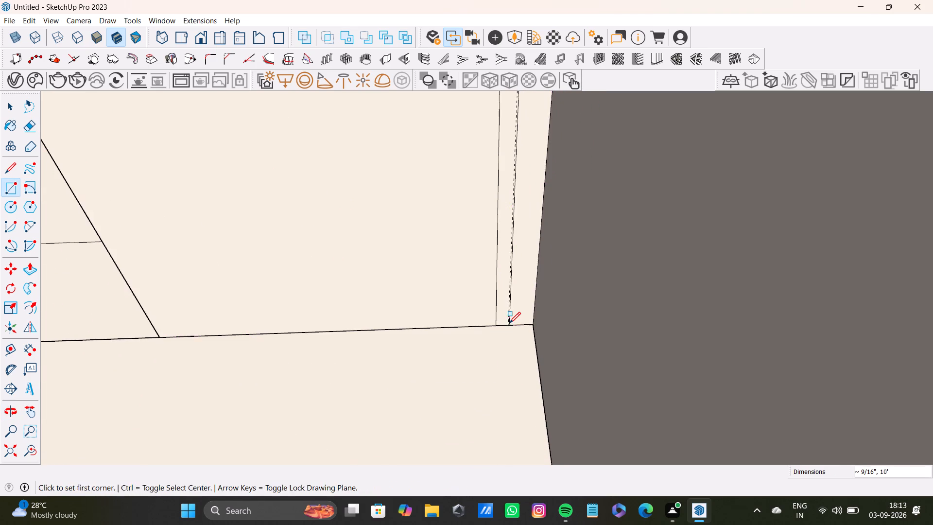
# Push/pull the first panel of the opening wall, between the near corner and the first groove, slightly out into the room.
pyautogui.press('space')
pyautogui.scroll(-13, 324, 300)
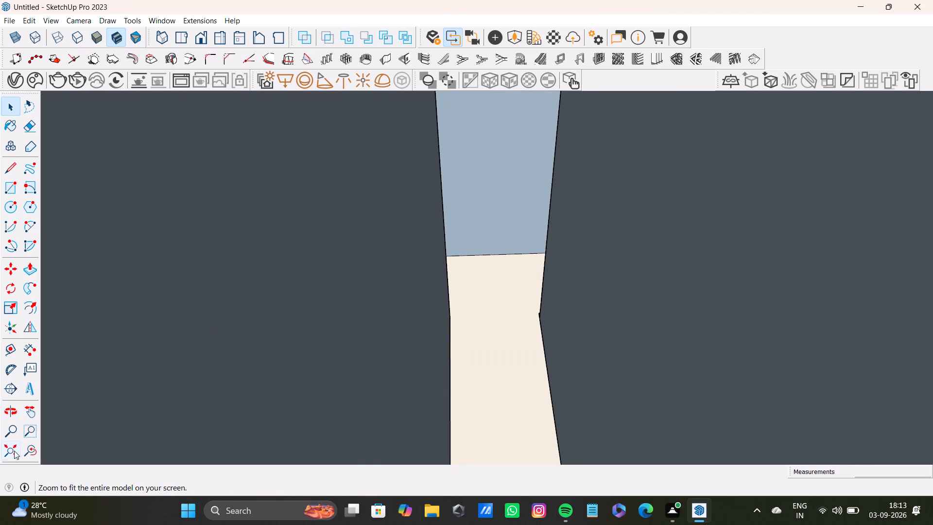
pyautogui.click(14, 451)
pyautogui.scroll(12, 533, 340)
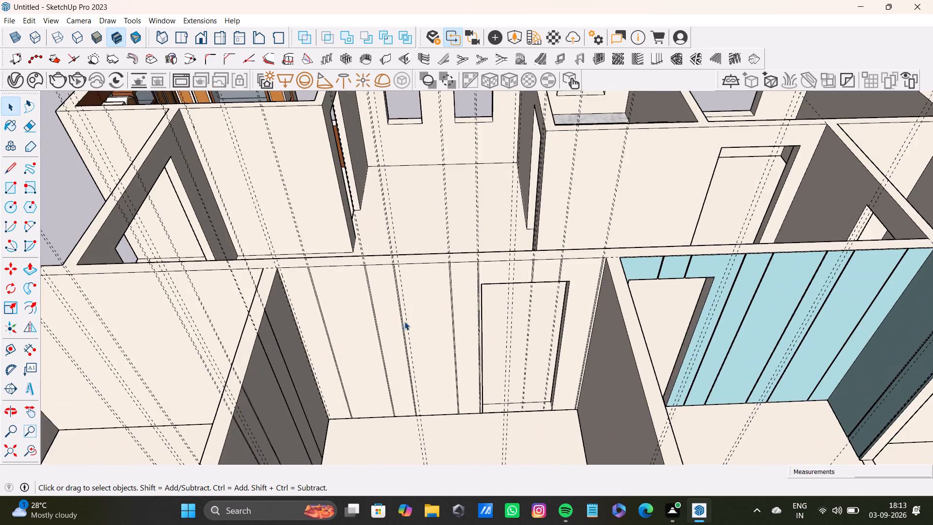
pyautogui.moveTo(408, 324); pyautogui.dragTo(367, 379, button='middle')
pyautogui.scroll(11, 339, 359)
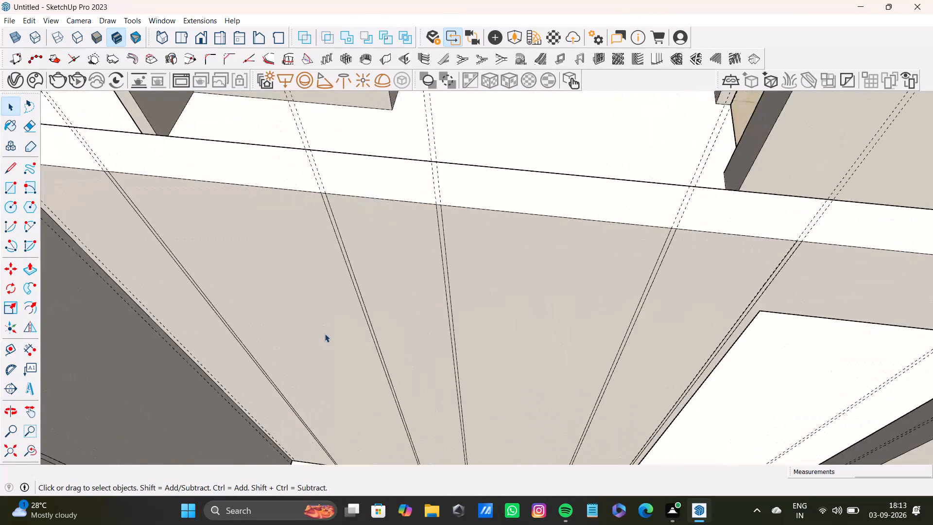
pyautogui.keyDown('shift'); pyautogui.moveTo(325, 333); pyautogui.dragTo(487, 407, button='middle'); pyautogui.keyUp('shift')
pyautogui.keyDown('shift'); pyautogui.scroll(1, 325, 333); pyautogui.keyUp('shift')
pyautogui.keyDown('shift'); pyautogui.scroll(-1, 487, 407); pyautogui.keyUp('shift')
pyautogui.click(306, 312)
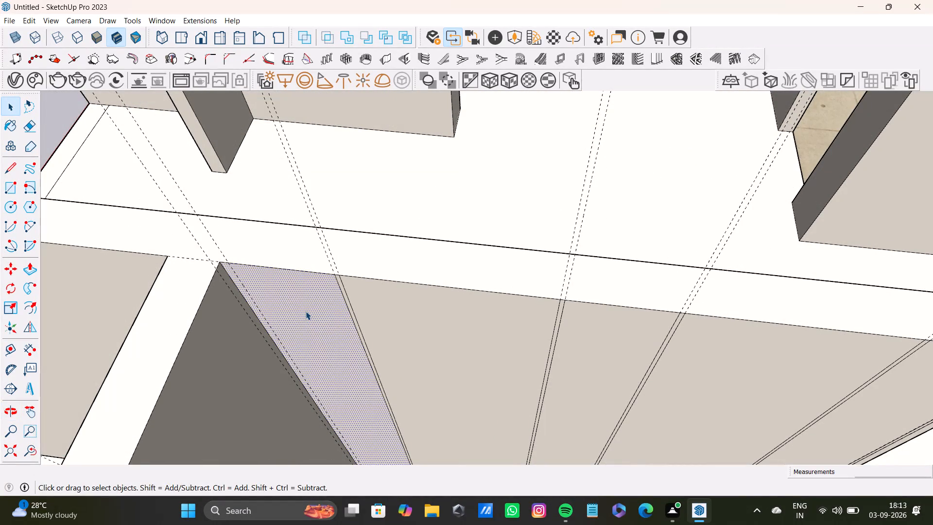
pyautogui.press('p')
pyautogui.moveTo(306, 311); pyautogui.dragTo(305, 317)
pyautogui.press('space')
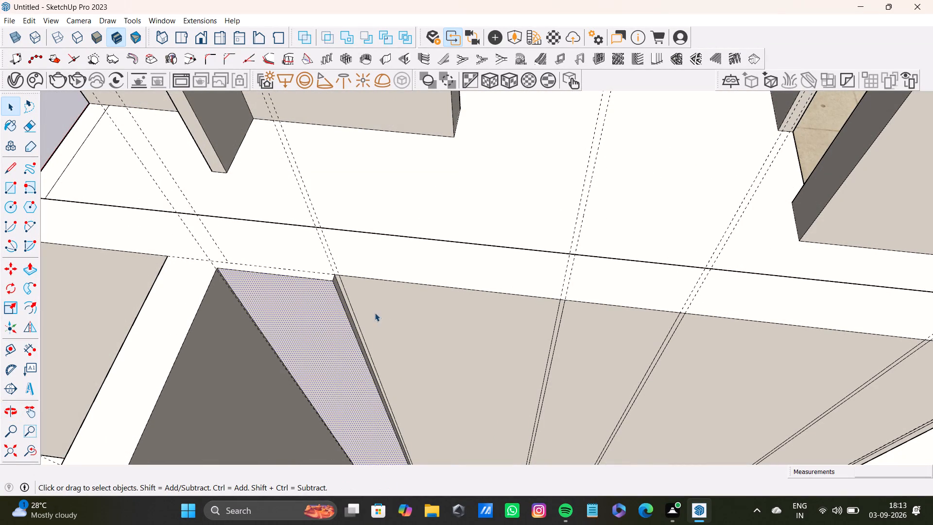
# Pull the second, third and fourth panels of the opening wall out about 1 1/8", flush with the first panel.
pyautogui.click(402, 303)
pyautogui.press('p')
pyautogui.moveTo(402, 302); pyautogui.dragTo(381, 307)
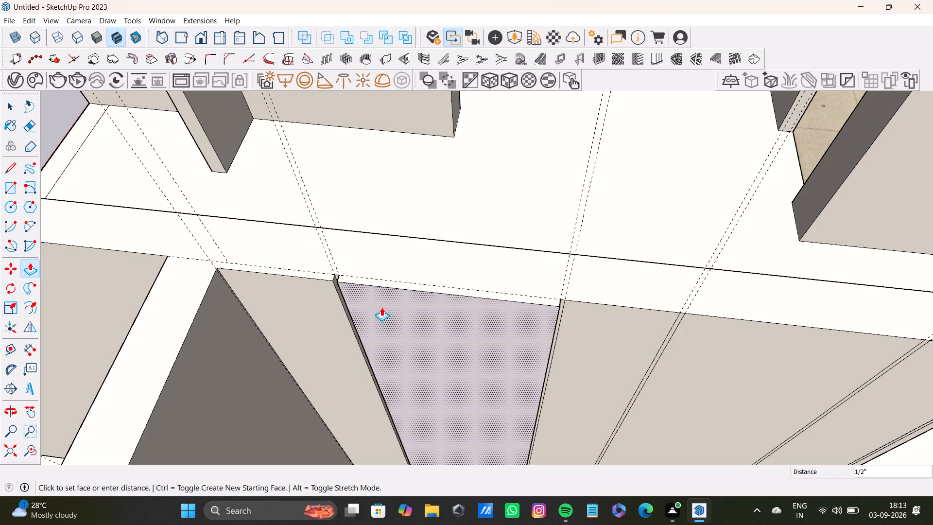
pyautogui.moveTo(381, 307); pyautogui.dragTo(338, 293)
pyautogui.press('space')
pyautogui.click(587, 326)
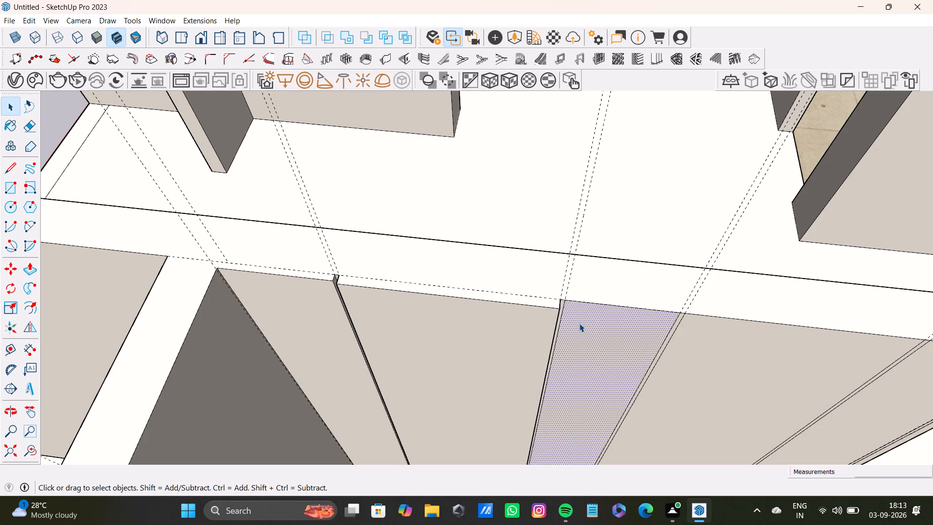
pyautogui.press('p')
pyautogui.moveTo(579, 323); pyautogui.dragTo(539, 326)
pyautogui.press('space')
pyautogui.click(710, 353)
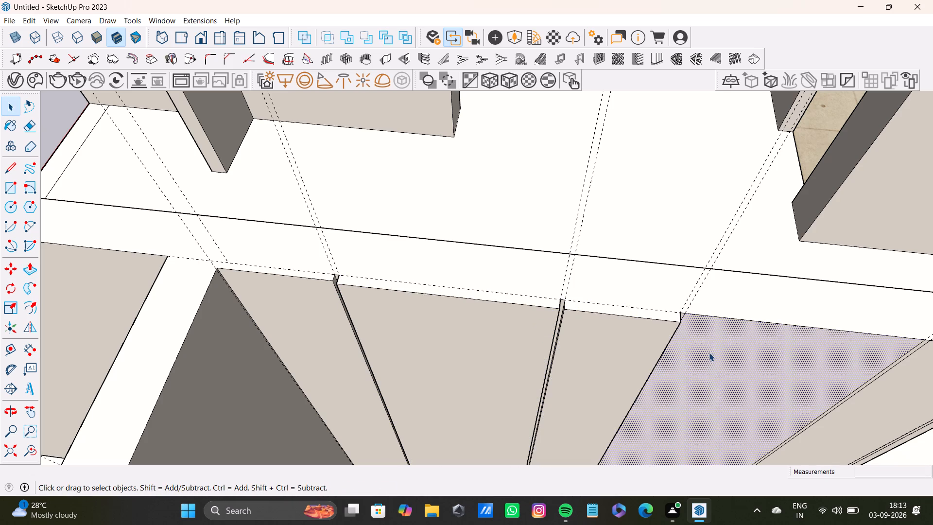
pyautogui.press('p')
pyautogui.moveTo(707, 352); pyautogui.dragTo(655, 341)
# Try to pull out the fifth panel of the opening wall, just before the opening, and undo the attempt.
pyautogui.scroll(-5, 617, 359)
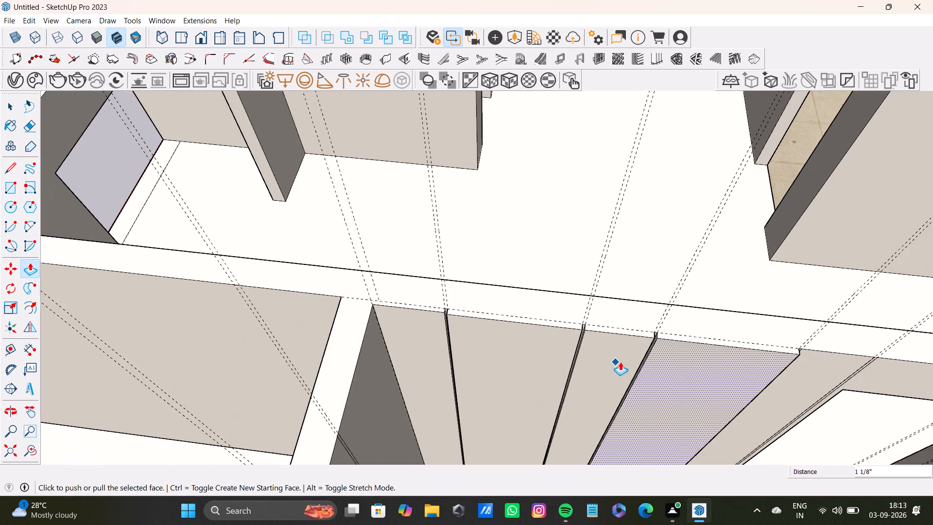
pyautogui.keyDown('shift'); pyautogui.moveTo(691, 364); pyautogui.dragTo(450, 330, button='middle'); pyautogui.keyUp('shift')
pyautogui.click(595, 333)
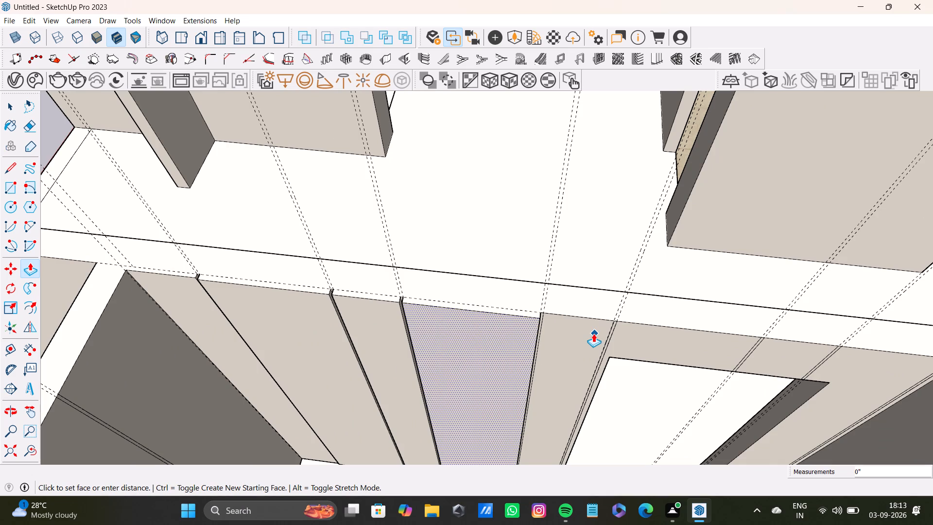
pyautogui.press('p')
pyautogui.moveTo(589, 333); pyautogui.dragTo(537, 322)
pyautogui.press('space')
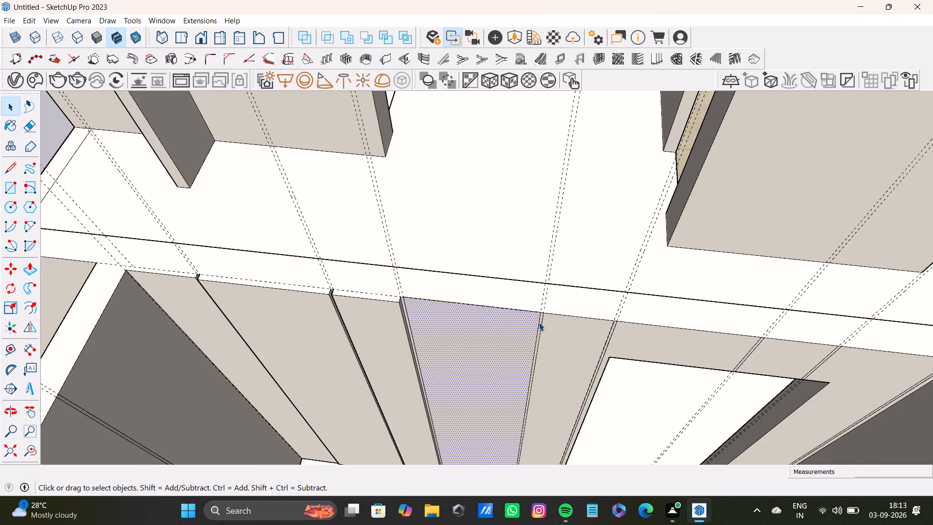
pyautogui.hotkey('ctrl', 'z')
# Pull out the narrow fifth panel and the panel reaching over the opening's near side by about 1 1/8", flush with the others.
pyautogui.click(566, 333)
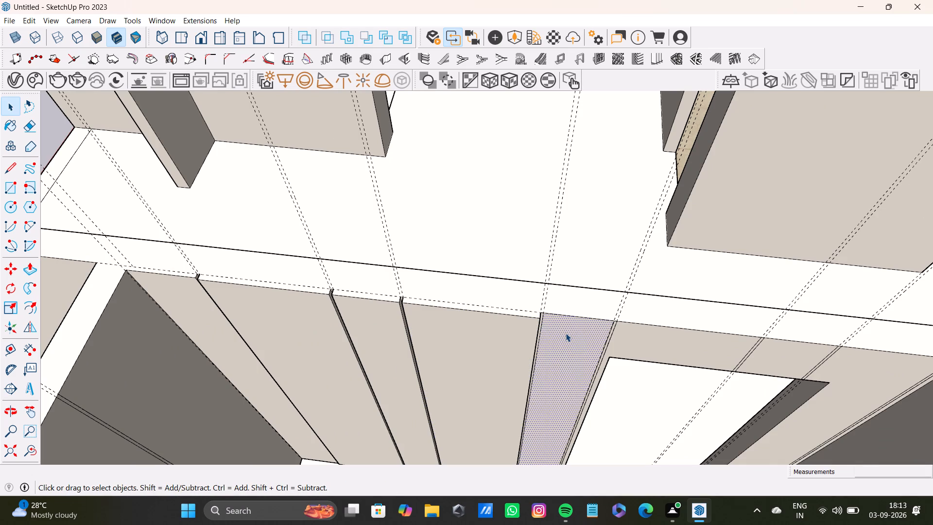
pyautogui.press('p')
pyautogui.moveTo(566, 333); pyautogui.dragTo(515, 328)
pyautogui.press('space')
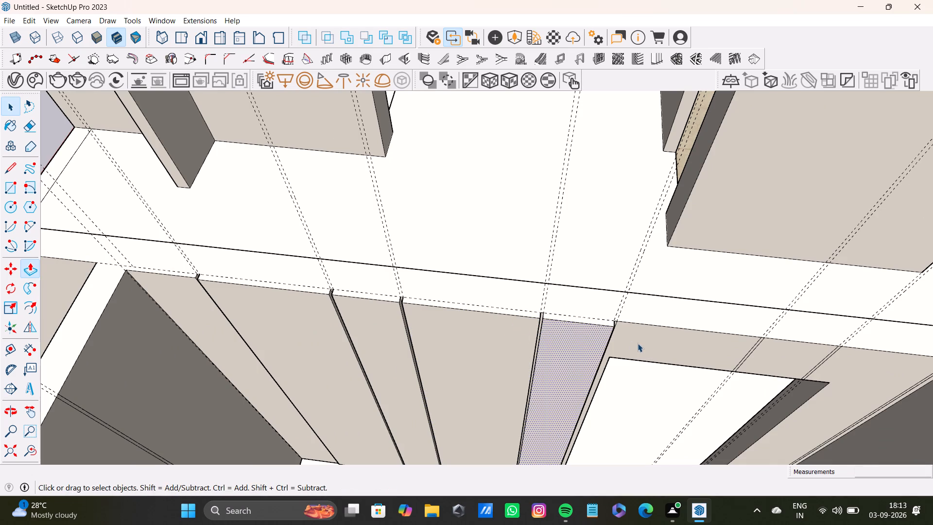
pyautogui.click(645, 344)
pyautogui.press('p')
pyautogui.moveTo(645, 344); pyautogui.dragTo(587, 343)
# Pull the short panel above the opening and the panel around the opening's far side out about 1 1/8", flush with the finished panels.
pyautogui.scroll(-7, 649, 372)
pyautogui.keyDown('shift'); pyautogui.moveTo(674, 386); pyautogui.dragTo(548, 365, button='middle'); pyautogui.keyUp('shift')
pyautogui.scroll(8, 565, 354)
pyautogui.scroll(4, 480, 324)
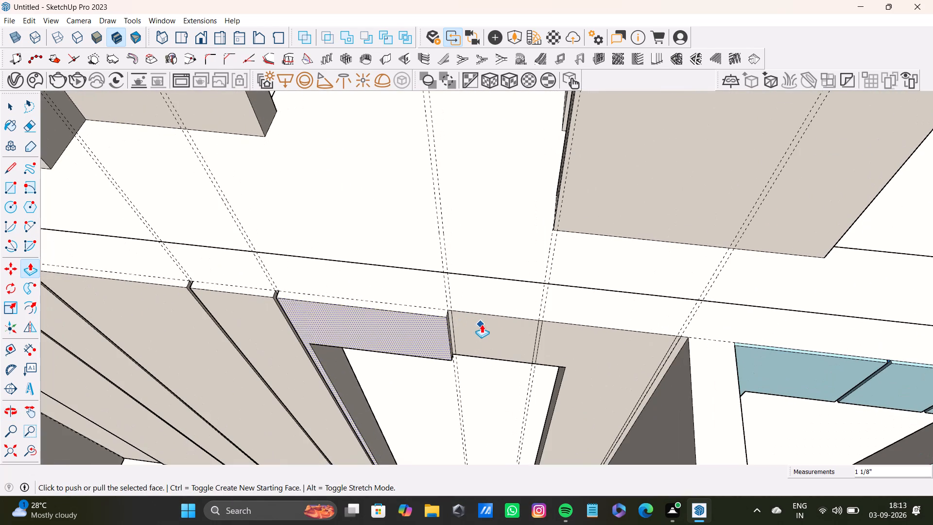
pyautogui.press('space')
pyautogui.click(490, 331)
pyautogui.press('p')
pyautogui.moveTo(490, 331); pyautogui.dragTo(429, 323)
pyautogui.press('space')
pyautogui.click(589, 361)
pyautogui.press('p')
pyautogui.moveTo(589, 361); pyautogui.dragTo(521, 346)
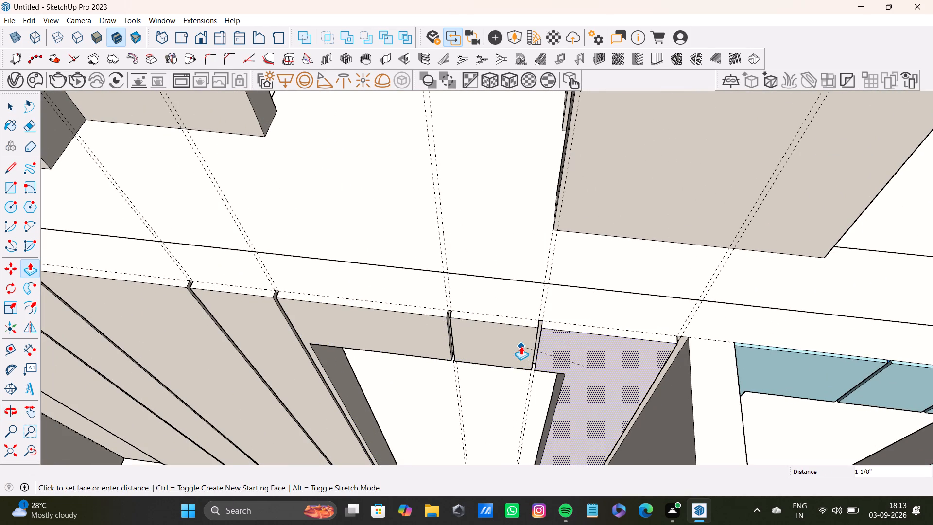
pyautogui.moveTo(521, 346); pyautogui.dragTo(519, 346)
pyautogui.press('space')
# Pull out the first panel of the adjoining grooved side wall, next to its corner with the opening wall.
pyautogui.scroll(-5, 531, 376)
pyautogui.moveTo(548, 391); pyautogui.dragTo(418, 410, button='middle')
pyautogui.scroll(-5, 329, 370)
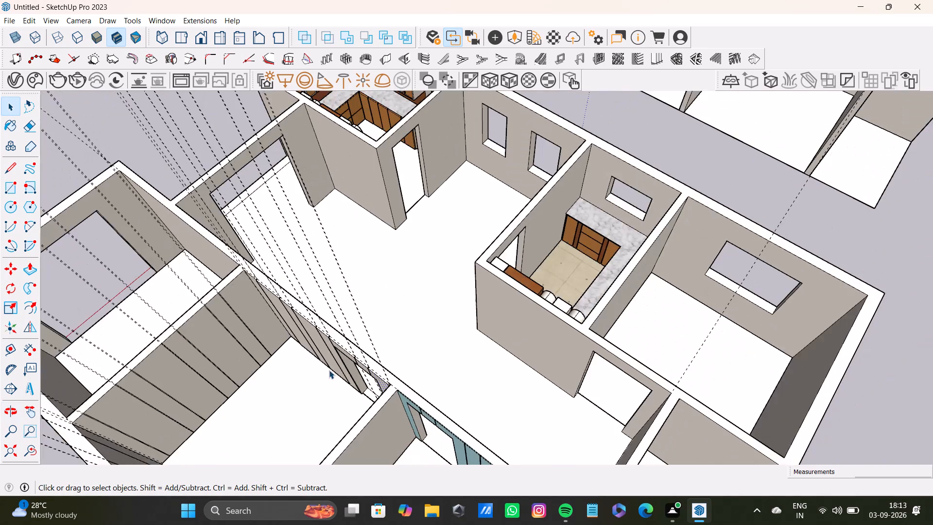
pyautogui.keyDown('shift'); pyautogui.moveTo(297, 358); pyautogui.dragTo(465, 380, button='middle'); pyautogui.keyUp('shift')
pyautogui.moveTo(481, 379); pyautogui.dragTo(427, 334, button='middle')
pyautogui.scroll(12, 412, 261)
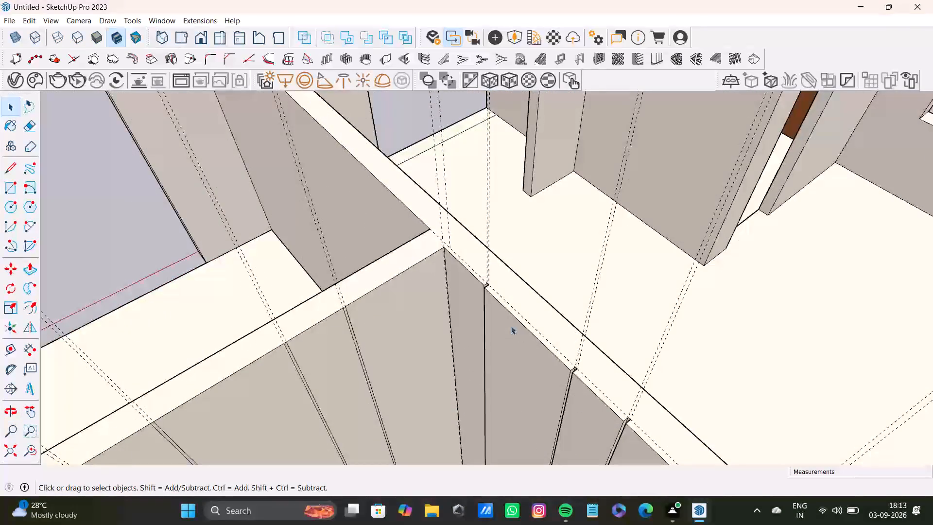
pyautogui.moveTo(511, 326); pyautogui.dragTo(364, 408, button='middle')
pyautogui.click(412, 285)
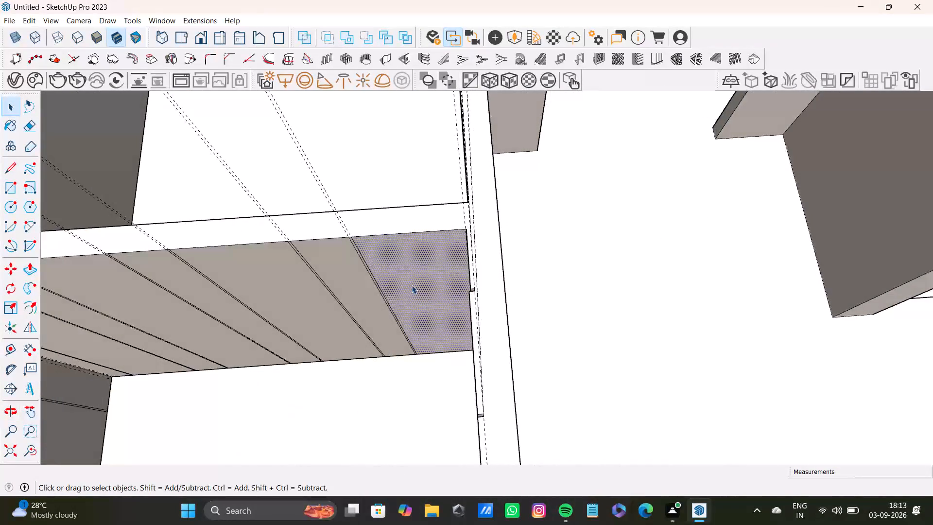
pyautogui.moveTo(412, 285); pyautogui.dragTo(552, 333, button='middle')
pyautogui.press('p')
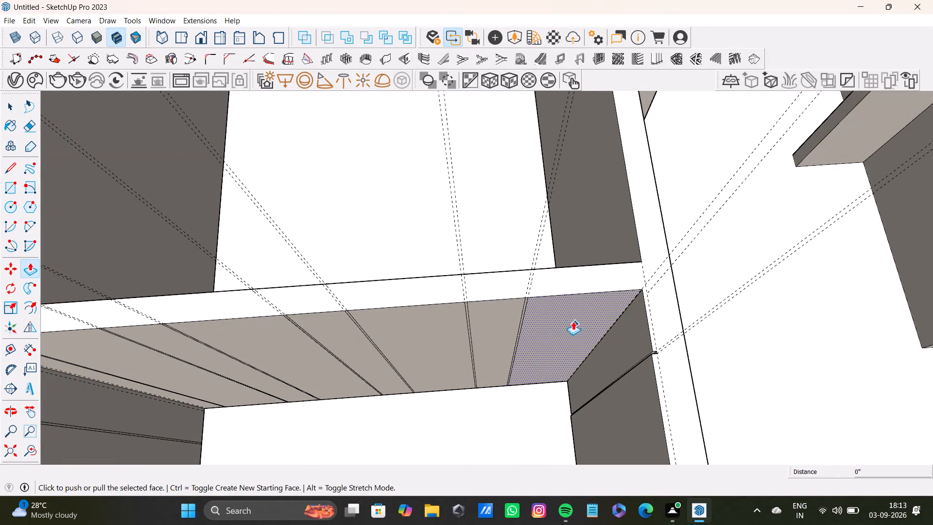
pyautogui.click(573, 321)
pyautogui.press('space')
# Pull the side wall's second and third panels from that corner out flush with its first panel.
pyautogui.click(500, 324)
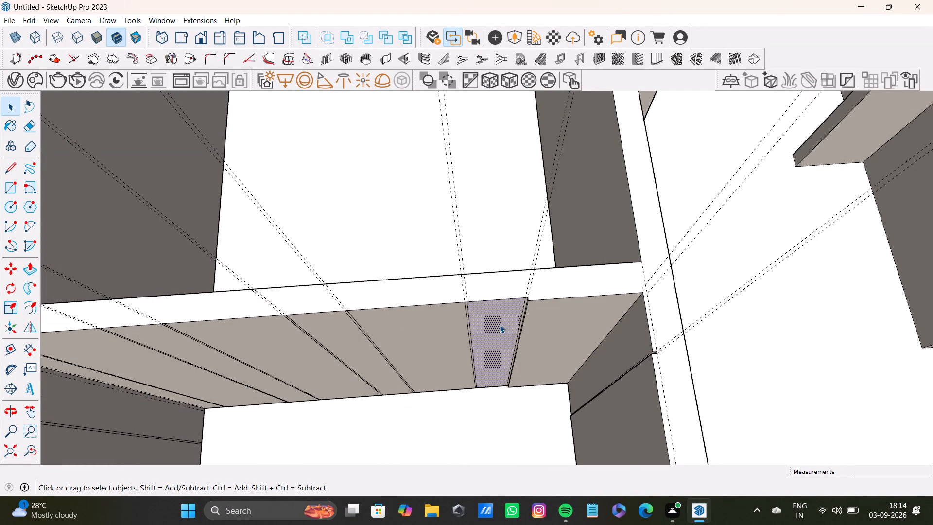
pyautogui.press('p')
pyautogui.moveTo(500, 324); pyautogui.dragTo(532, 333)
pyautogui.press('space')
pyautogui.click(439, 334)
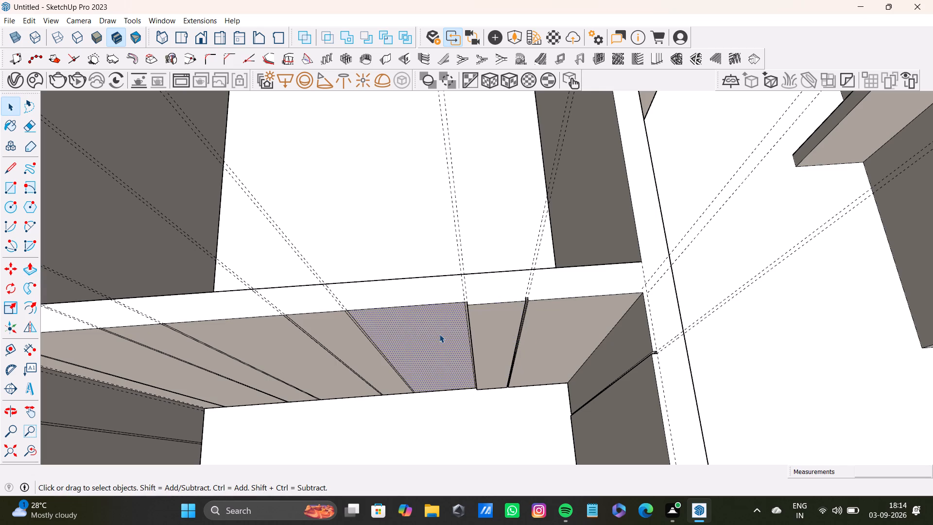
pyautogui.press('p')
pyautogui.moveTo(439, 334); pyautogui.dragTo(485, 335)
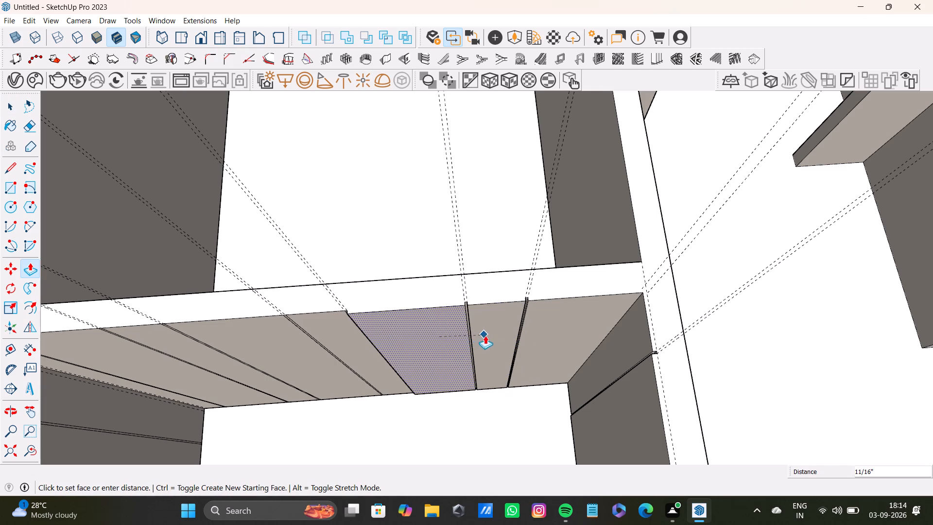
pyautogui.moveTo(485, 335); pyautogui.dragTo(500, 337)
pyautogui.press('space')
# Pull the side wall's fourth and fifth panels out flush with the panels already raised.
pyautogui.click(348, 334)
pyautogui.press('p')
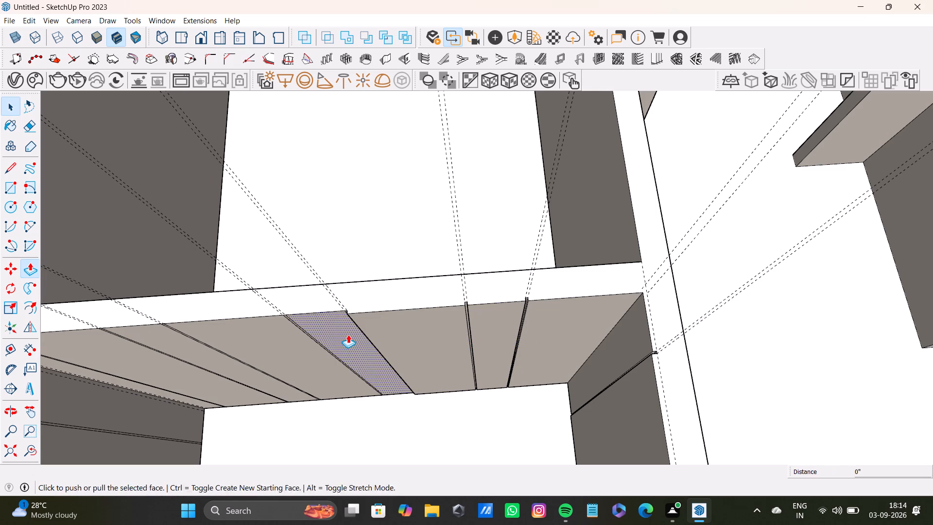
pyautogui.moveTo(348, 334); pyautogui.dragTo(392, 340)
pyautogui.press('space')
pyautogui.click(243, 349)
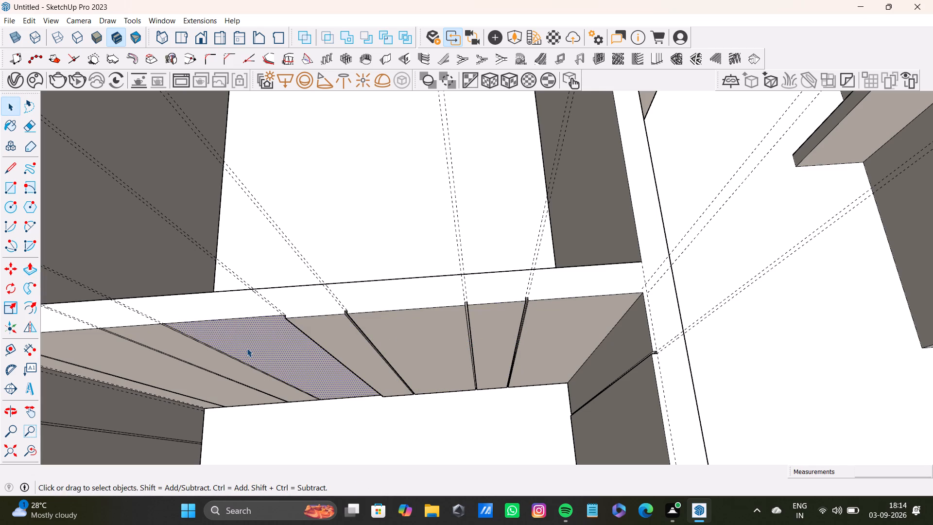
pyautogui.press('p')
pyautogui.moveTo(247, 348); pyautogui.dragTo(340, 352)
pyautogui.press('space')
# Pull the side wall's sixth and seventh panels out flush with the neighbouring raised panels.
pyautogui.scroll(-4, 299, 358)
pyautogui.moveTo(295, 361); pyautogui.dragTo(363, 364, button='middle')
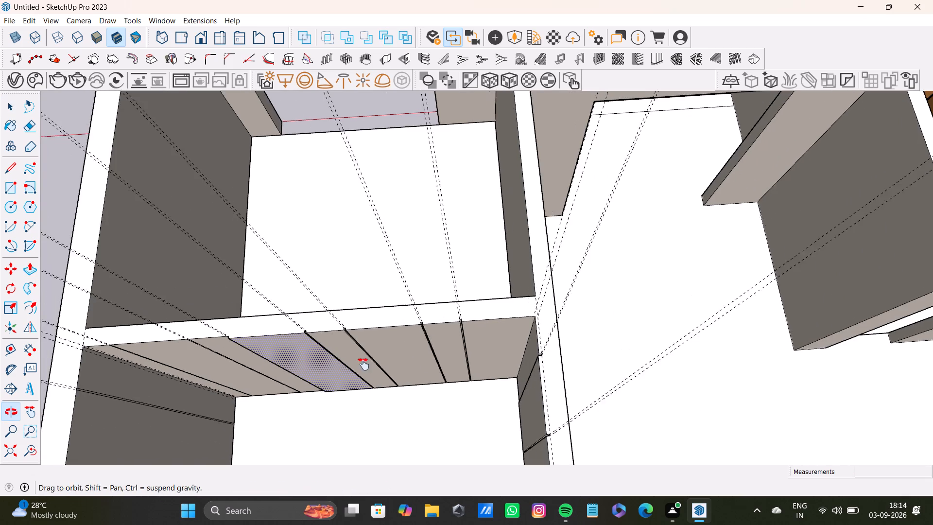
pyautogui.moveTo(363, 364); pyautogui.dragTo(401, 367, button='middle')
pyautogui.scroll(4, 319, 359)
pyautogui.click(336, 352)
pyautogui.press('p')
pyautogui.moveTo(336, 352); pyautogui.dragTo(354, 357)
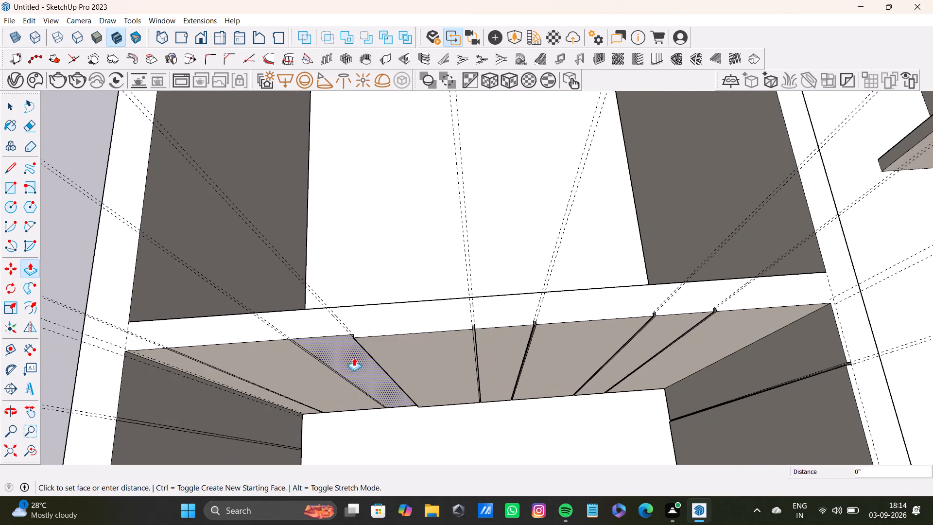
pyautogui.moveTo(354, 357); pyautogui.dragTo(397, 356)
pyautogui.press('space')
pyautogui.click(269, 352)
pyautogui.press('p')
pyautogui.moveTo(272, 353); pyautogui.dragTo(332, 370)
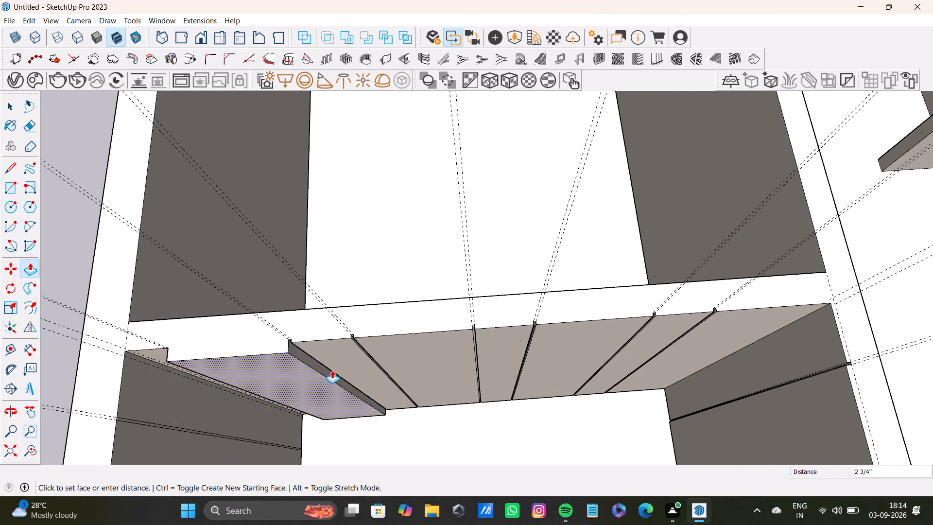
pyautogui.moveTo(332, 370); pyautogui.dragTo(343, 367)
pyautogui.press('space')
# Pull the side wall's narrow last panel, beside the window wall corner, out flush with the rest.
pyautogui.scroll(-5, 343, 365)
pyautogui.moveTo(312, 369); pyautogui.dragTo(475, 360, button='middle')
pyautogui.scroll(8, 436, 363)
pyautogui.click(409, 346)
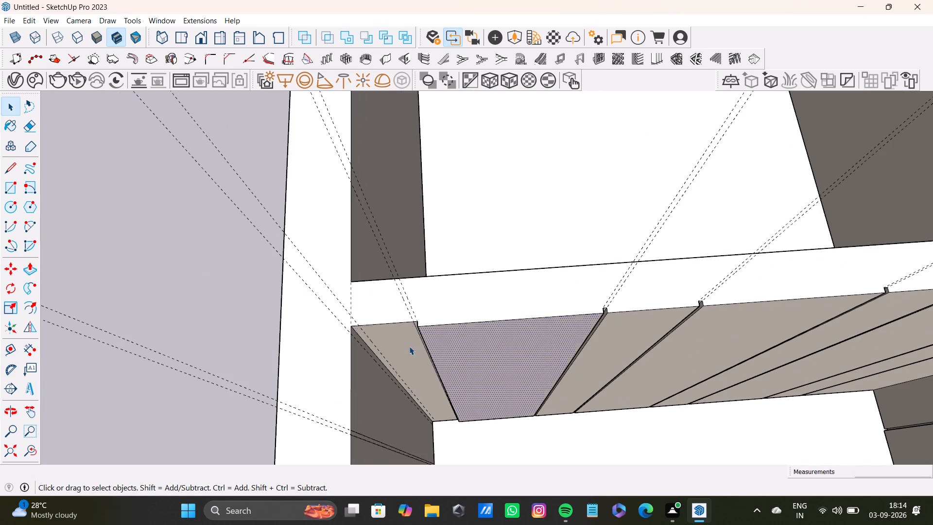
pyautogui.press('p')
pyautogui.moveTo(409, 346); pyautogui.dragTo(480, 356)
pyautogui.press('space')
# Pull out the first panel of the window wall, between the corner with the finished side wall and the first groove.
pyautogui.scroll(-4, 476, 355)
pyautogui.moveTo(520, 372); pyautogui.dragTo(468, 389, button='middle')
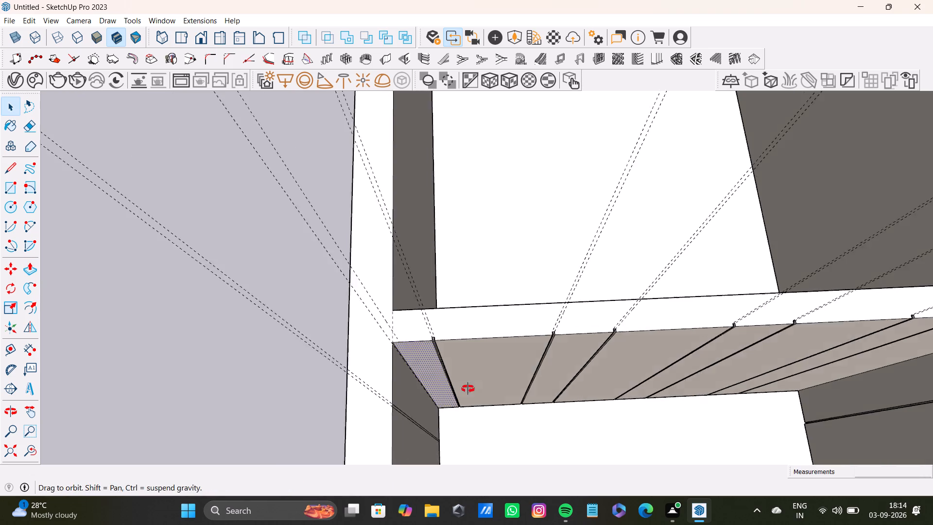
pyautogui.moveTo(468, 389); pyautogui.dragTo(284, 399, button='middle')
pyautogui.moveTo(327, 301); pyautogui.dragTo(495, 396, button='middle')
pyautogui.moveTo(533, 417); pyautogui.dragTo(463, 312, button='middle')
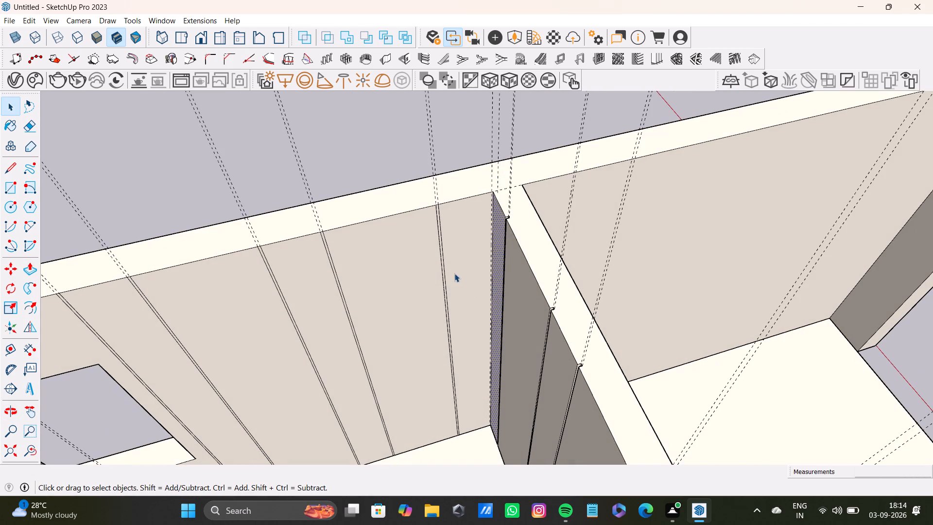
pyautogui.click(454, 273)
pyautogui.press('p')
pyautogui.moveTo(460, 271); pyautogui.dragTo(497, 260)
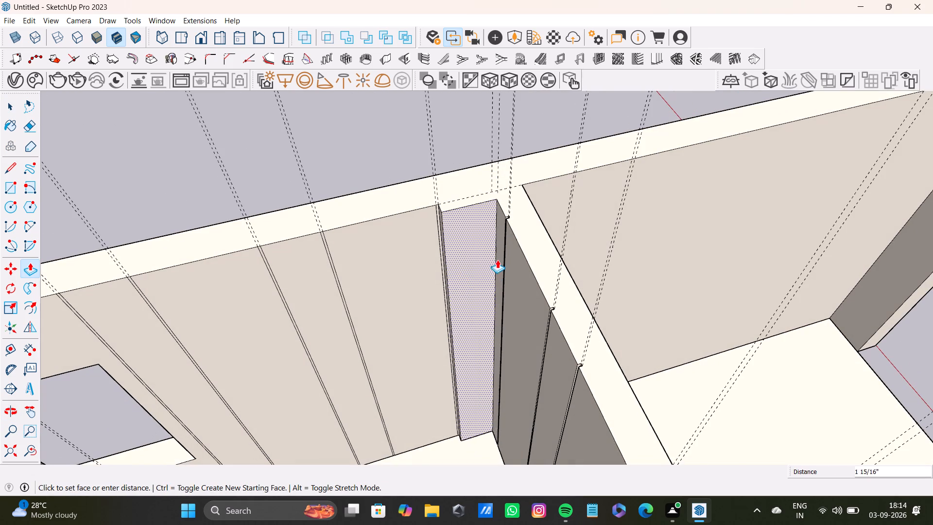
pyautogui.moveTo(497, 260); pyautogui.dragTo(497, 258)
pyautogui.press('space')
# Pull the window wall's second and third panels from that corner out flush with its first panel.
pyautogui.click(394, 261)
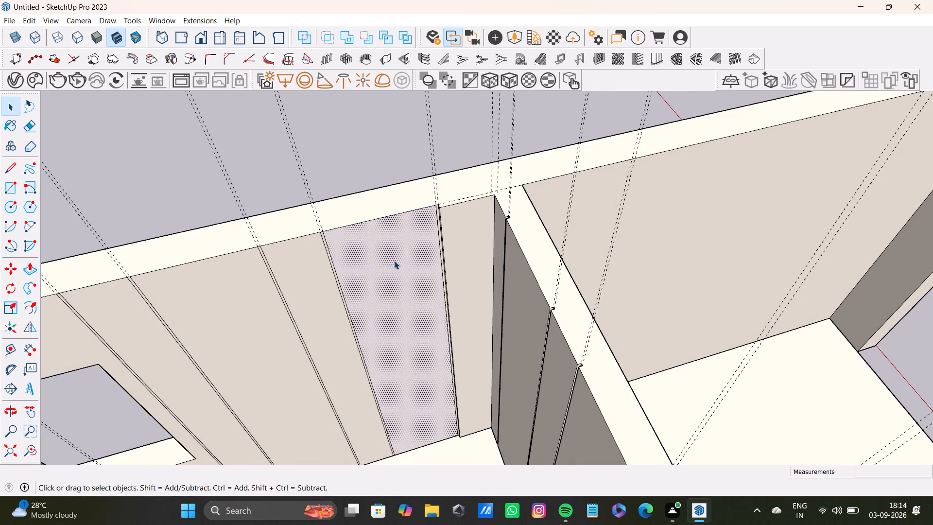
pyautogui.press('p')
pyautogui.moveTo(395, 261); pyautogui.dragTo(454, 245)
pyautogui.press('space')
pyautogui.click(305, 265)
pyautogui.press('p')
pyautogui.moveTo(307, 264); pyautogui.dragTo(360, 268)
pyautogui.press('space')
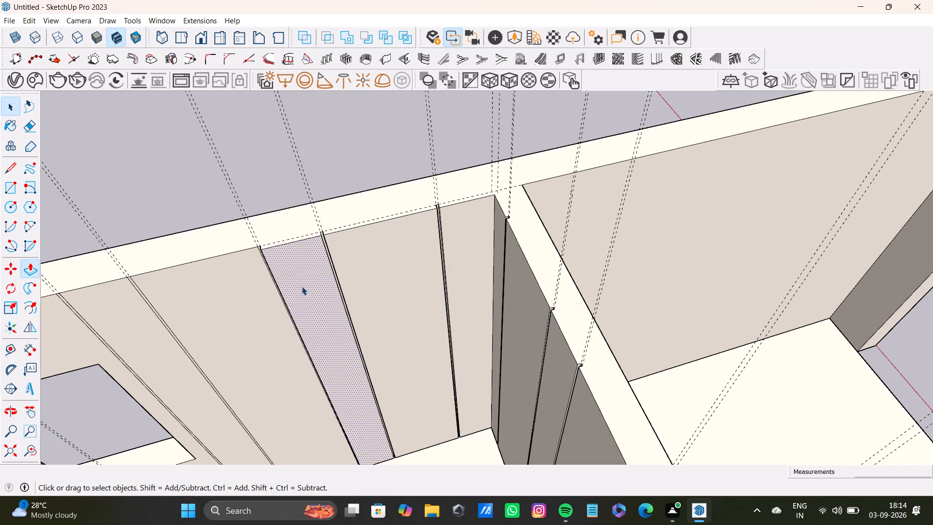
# Pull the window wall's fourth and fifth panels from the finished corner out flush with the raised ones.
pyautogui.scroll(-4, 293, 293)
pyautogui.moveTo(291, 298); pyautogui.dragTo(389, 304, button='middle')
pyautogui.click(334, 301)
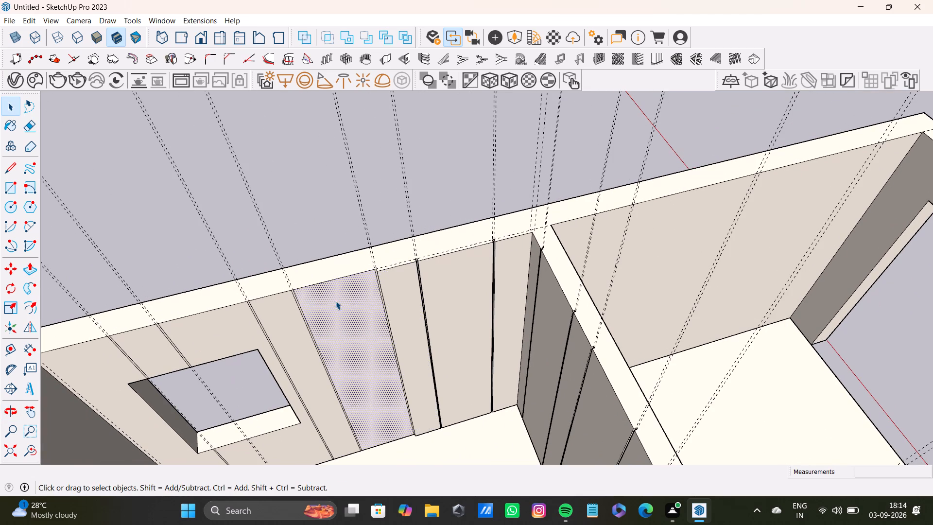
pyautogui.press('p')
pyautogui.moveTo(336, 301); pyautogui.dragTo(393, 290)
pyautogui.press('space')
pyautogui.click(266, 312)
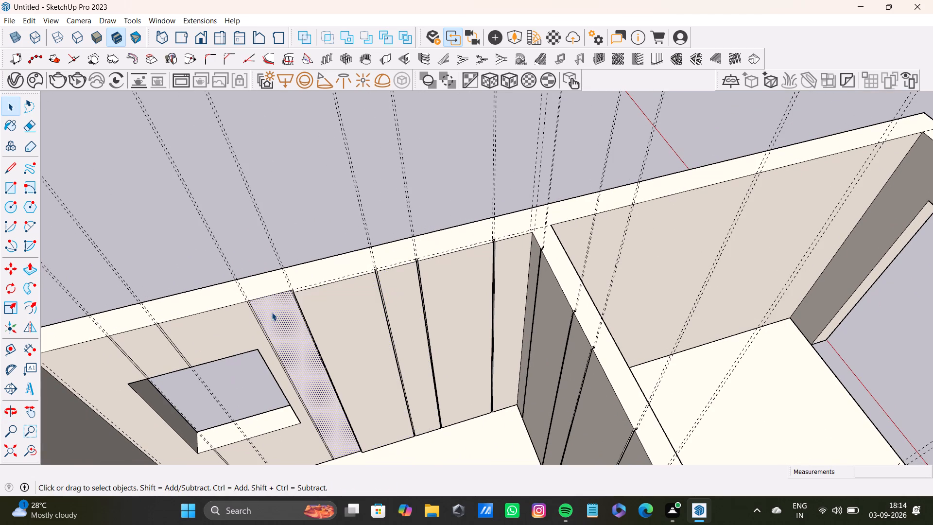
pyautogui.press('p')
pyautogui.moveTo(277, 311); pyautogui.dragTo(328, 306)
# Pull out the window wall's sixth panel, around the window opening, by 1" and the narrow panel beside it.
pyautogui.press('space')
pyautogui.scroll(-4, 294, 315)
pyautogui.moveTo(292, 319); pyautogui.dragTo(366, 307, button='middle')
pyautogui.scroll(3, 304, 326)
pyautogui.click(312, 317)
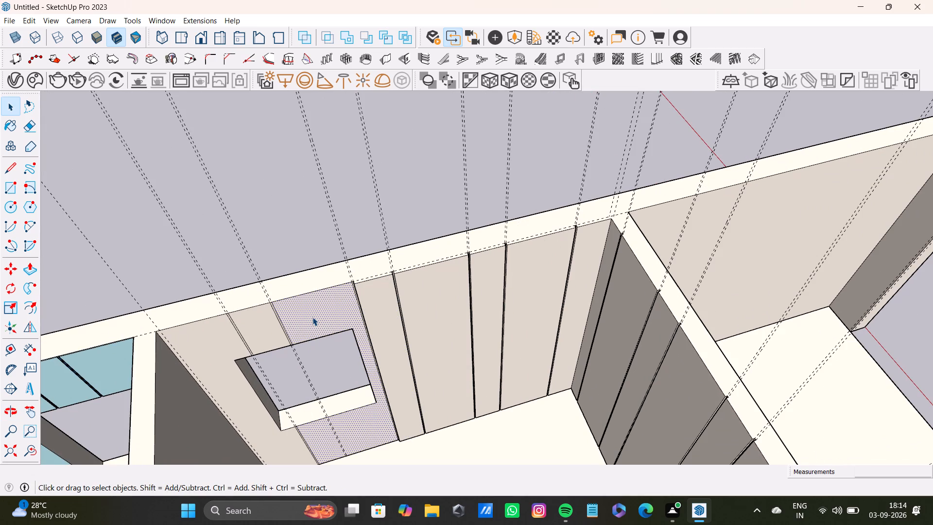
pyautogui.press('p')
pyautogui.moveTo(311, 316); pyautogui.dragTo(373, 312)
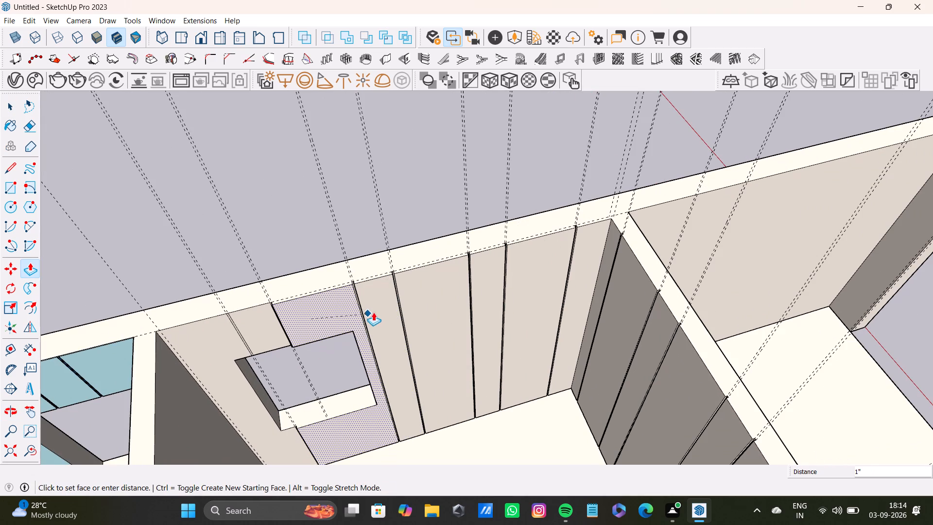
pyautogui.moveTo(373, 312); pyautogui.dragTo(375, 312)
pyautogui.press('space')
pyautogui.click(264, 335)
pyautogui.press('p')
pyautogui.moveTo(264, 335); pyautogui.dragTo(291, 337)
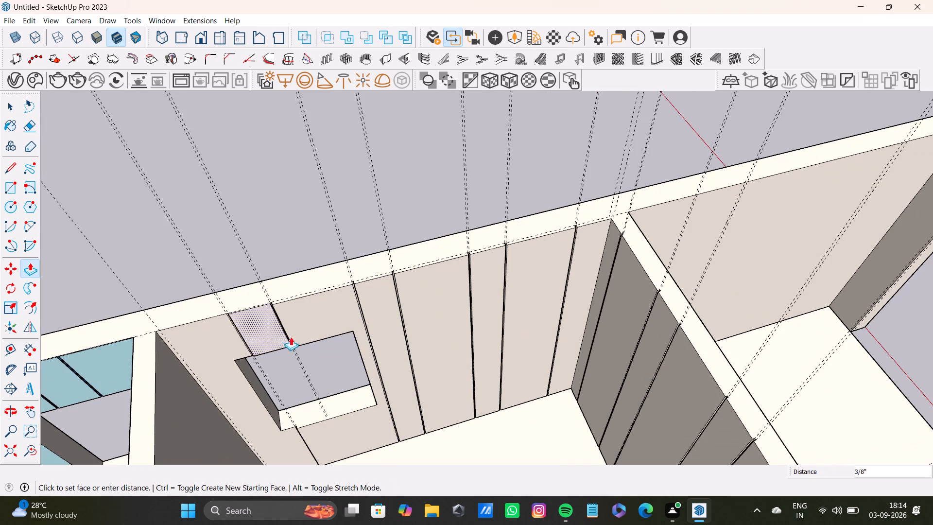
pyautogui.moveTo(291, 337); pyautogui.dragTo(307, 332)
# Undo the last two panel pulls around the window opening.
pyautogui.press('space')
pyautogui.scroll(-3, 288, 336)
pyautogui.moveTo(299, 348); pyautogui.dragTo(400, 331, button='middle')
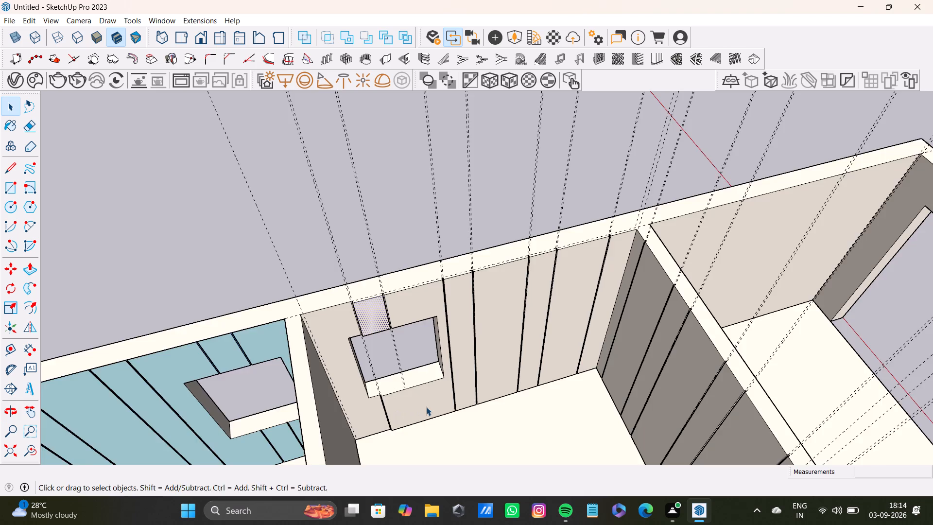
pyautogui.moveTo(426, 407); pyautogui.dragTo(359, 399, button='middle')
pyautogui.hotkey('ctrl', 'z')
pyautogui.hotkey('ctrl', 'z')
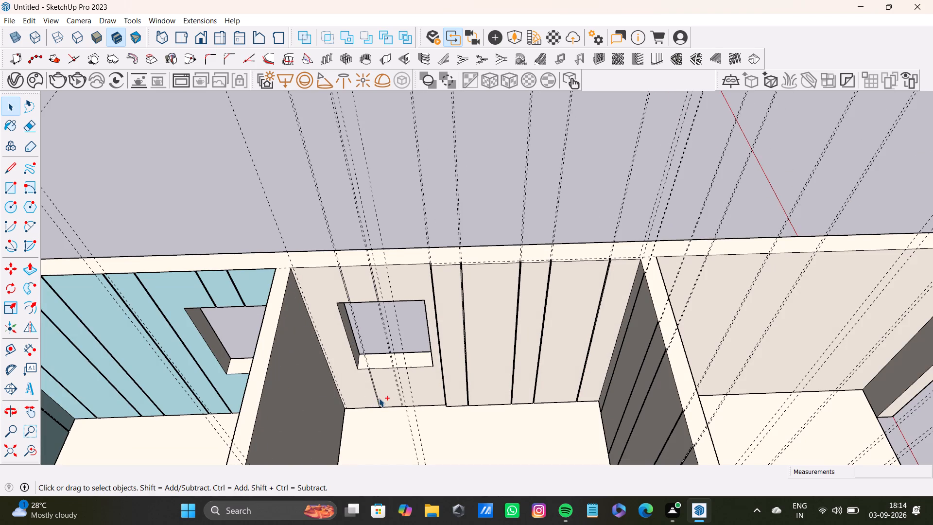
# Draw the missing groove rectangle between the two guides, from the window opening's lower edge down to the floor.
pyautogui.scroll(12, 383, 387)
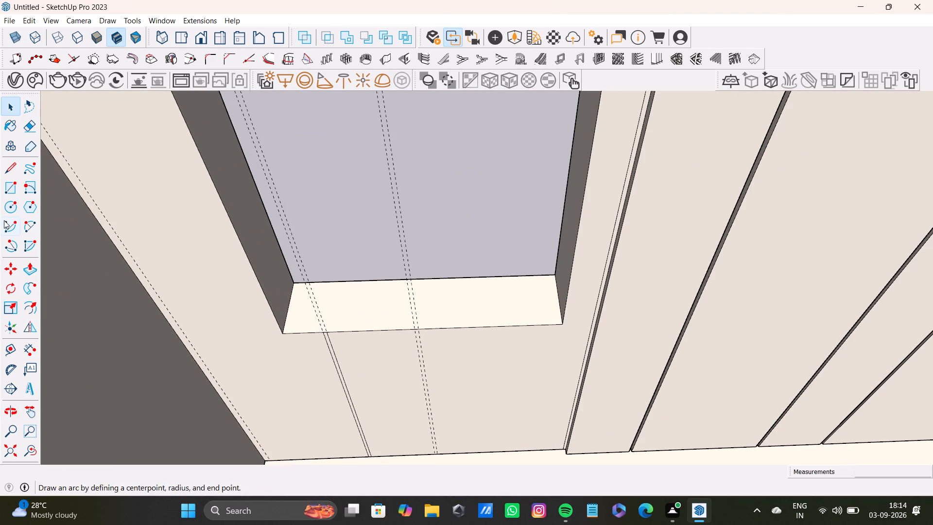
pyautogui.click(14, 187)
pyautogui.scroll(7, 426, 366)
pyautogui.keyDown('shift'); pyautogui.moveTo(413, 357); pyautogui.dragTo(412, 295, button='middle'); pyautogui.keyUp('shift')
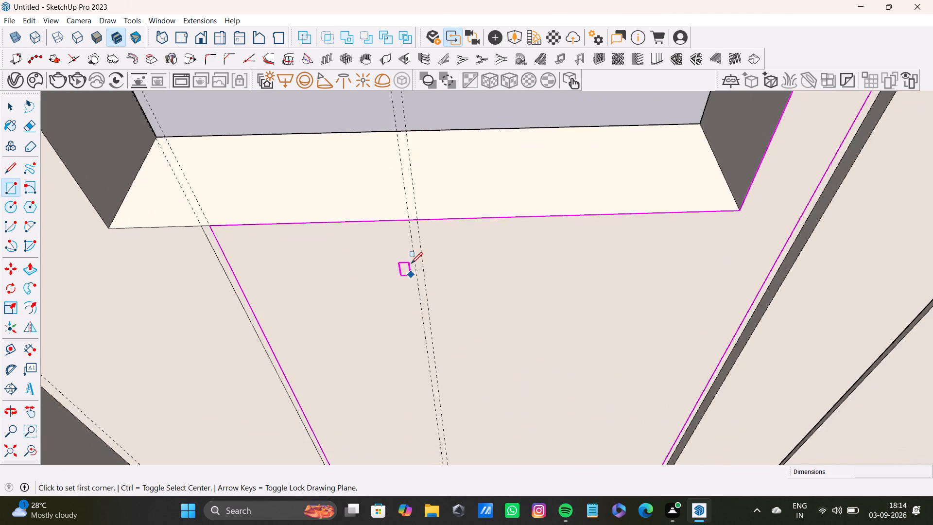
pyautogui.scroll(4, 413, 261)
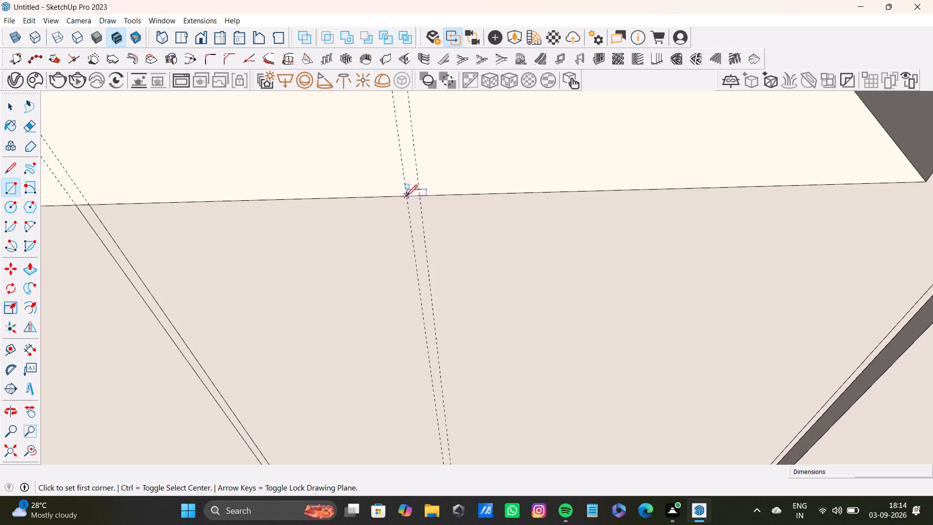
pyautogui.click(406, 196)
pyautogui.scroll(-3, 440, 394)
pyautogui.keyDown('shift'); pyautogui.moveTo(439, 397); pyautogui.dragTo(439, 257, button='middle'); pyautogui.keyUp('shift')
pyautogui.scroll(4, 442, 363)
pyautogui.keyDown('shift'); pyautogui.moveTo(440, 399); pyautogui.dragTo(443, 300, button='middle'); pyautogui.keyUp('shift')
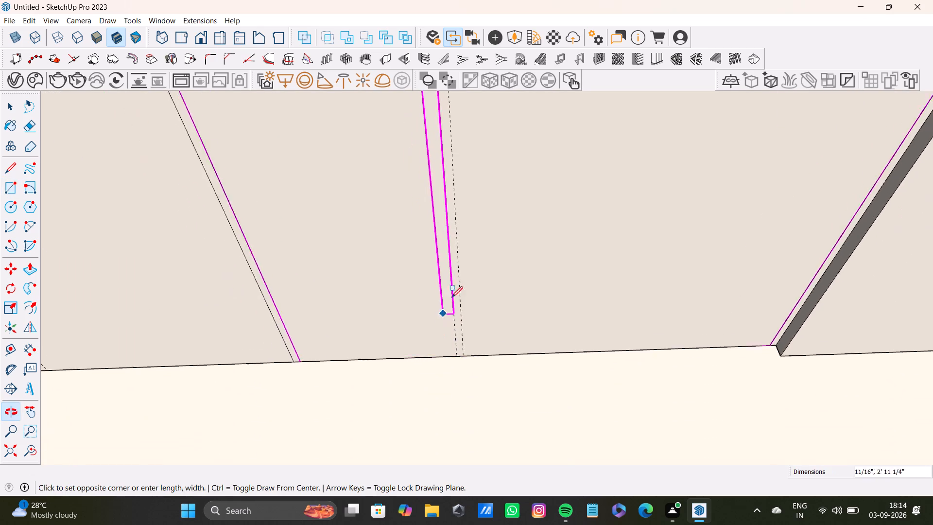
pyautogui.scroll(4, 452, 363)
pyautogui.click(469, 335)
pyautogui.scroll(-2, 379, 339)
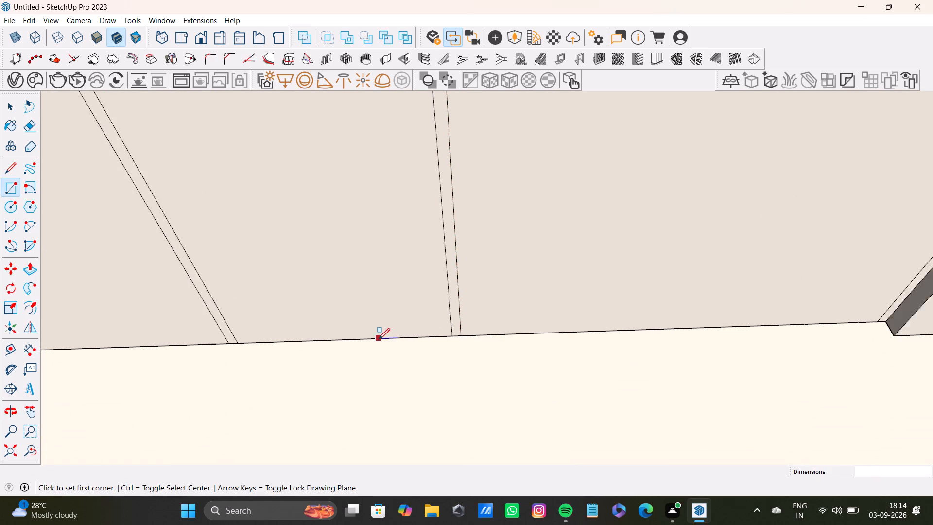
# Pull the window wall's sixth panel, around the window opening, out flush with the raised panels.
pyautogui.scroll(-16, 379, 339)
pyautogui.keyDown('shift'); pyautogui.moveTo(415, 333); pyautogui.dragTo(436, 439, button='middle'); pyautogui.keyUp('shift')
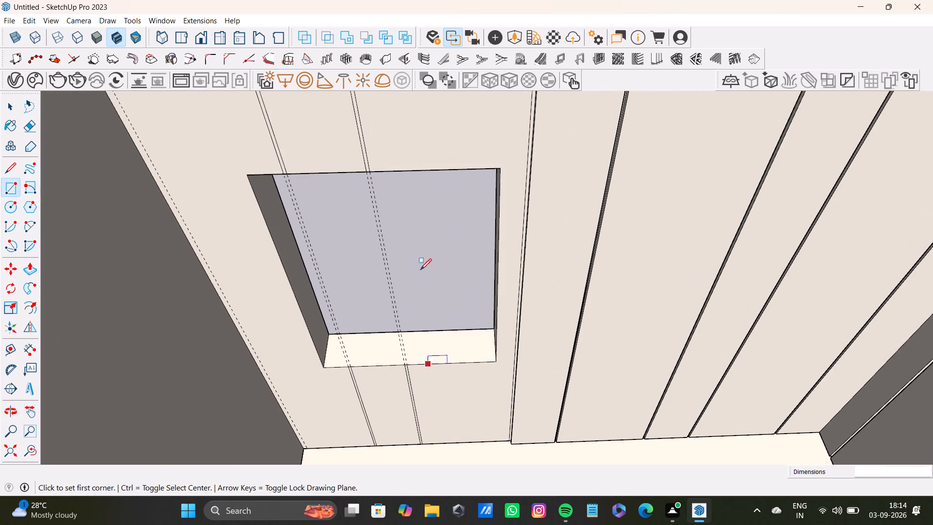
pyautogui.press('space')
pyautogui.click(453, 146)
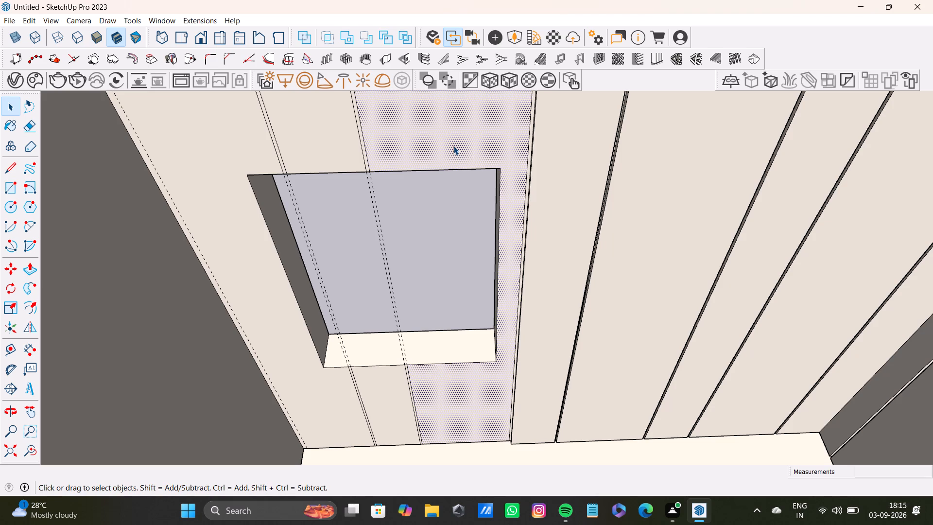
pyautogui.press('p')
pyautogui.moveTo(456, 144); pyautogui.dragTo(475, 147)
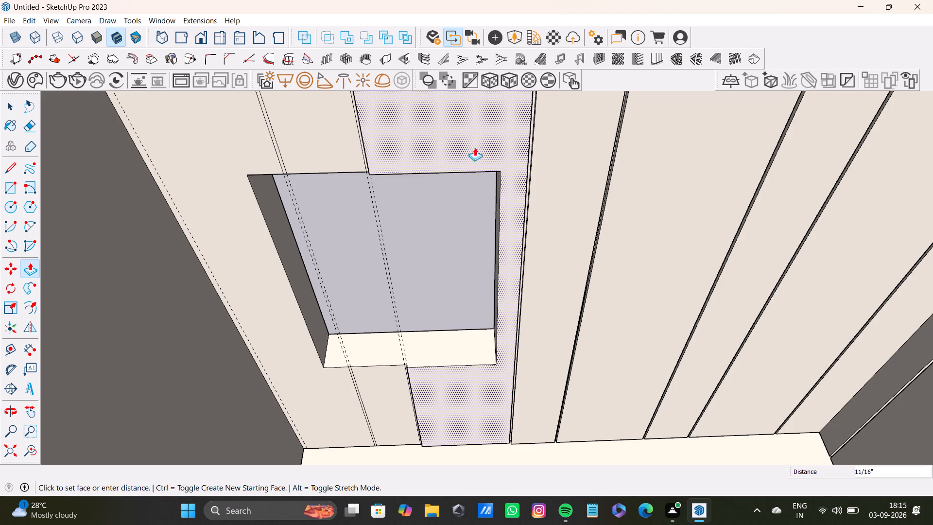
pyautogui.moveTo(475, 147); pyautogui.dragTo(555, 143)
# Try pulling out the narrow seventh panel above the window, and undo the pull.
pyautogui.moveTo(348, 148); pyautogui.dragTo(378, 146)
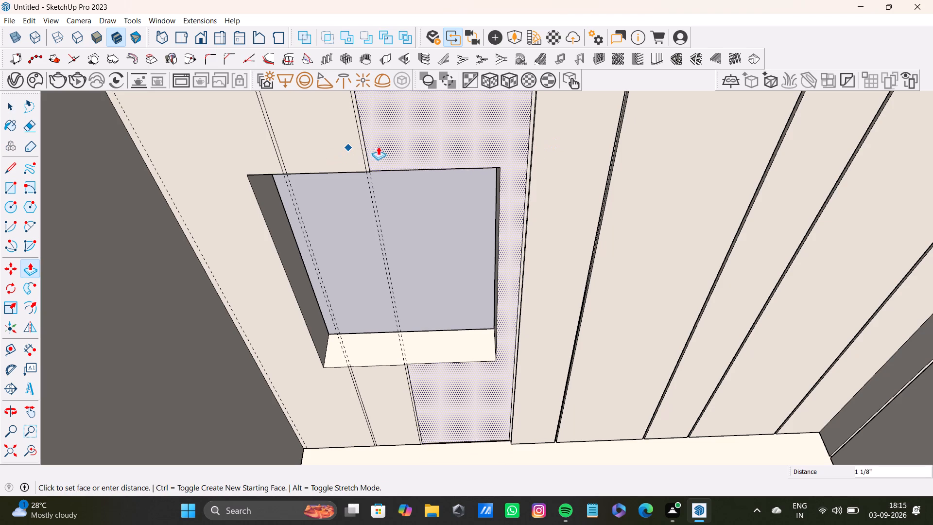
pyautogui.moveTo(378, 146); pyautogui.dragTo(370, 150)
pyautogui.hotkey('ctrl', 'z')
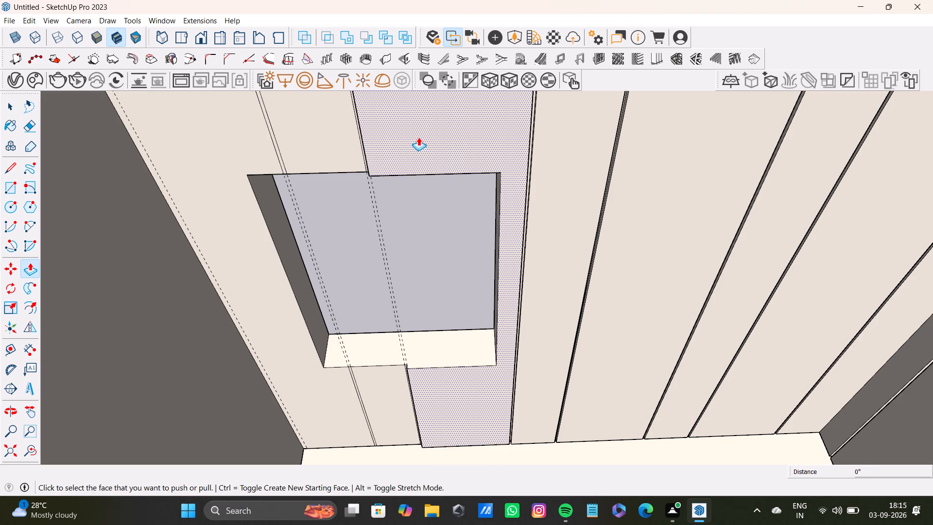
# Pull the seventh panel's pieces above and below the window and the last panel at the far corner out flush.
pyautogui.moveTo(333, 136); pyautogui.dragTo(396, 142)
pyautogui.moveTo(347, 253); pyautogui.dragTo(347, 151, button='middle')
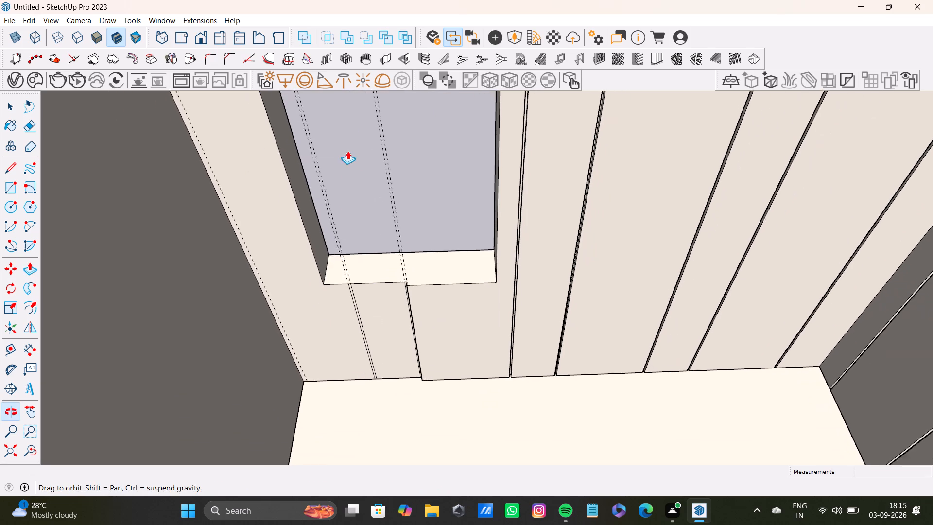
pyautogui.keyDown('shift'); pyautogui.moveTo(383, 293); pyautogui.dragTo(423, 293); pyautogui.keyUp('shift')
pyautogui.keyDown('shift'); pyautogui.moveTo(328, 304); pyautogui.dragTo(371, 302); pyautogui.keyUp('shift')
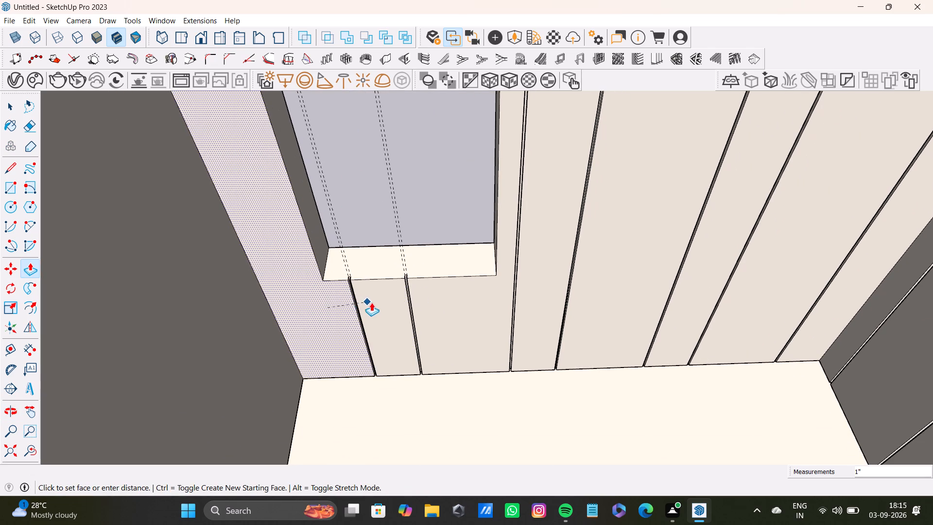
pyautogui.keyDown('shift'); pyautogui.moveTo(371, 302); pyautogui.dragTo(376, 303); pyautogui.keyUp('shift')
# Clear the face selection and delete all guide lines in the model.
pyautogui.scroll(-9, 370, 302)
pyautogui.moveTo(419, 314); pyautogui.dragTo(466, 330, button='middle')
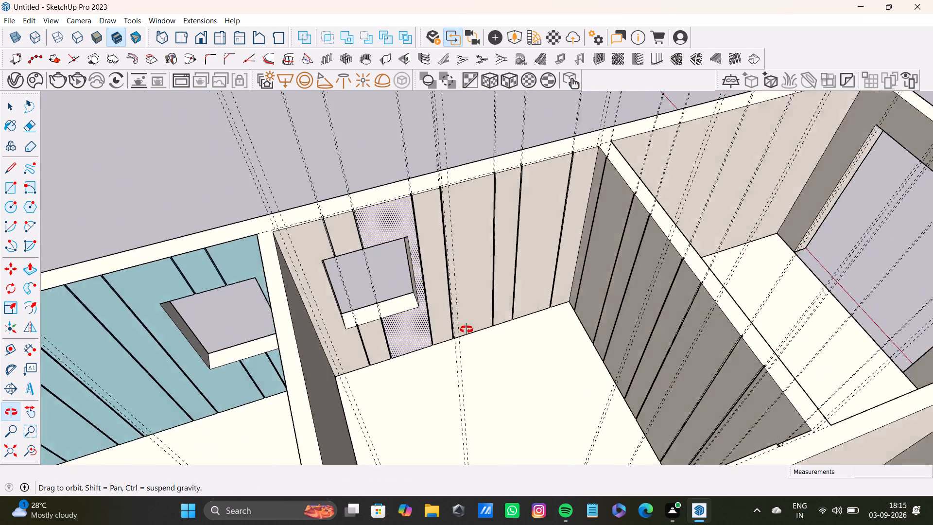
pyautogui.moveTo(466, 330); pyautogui.dragTo(405, 328, button='middle')
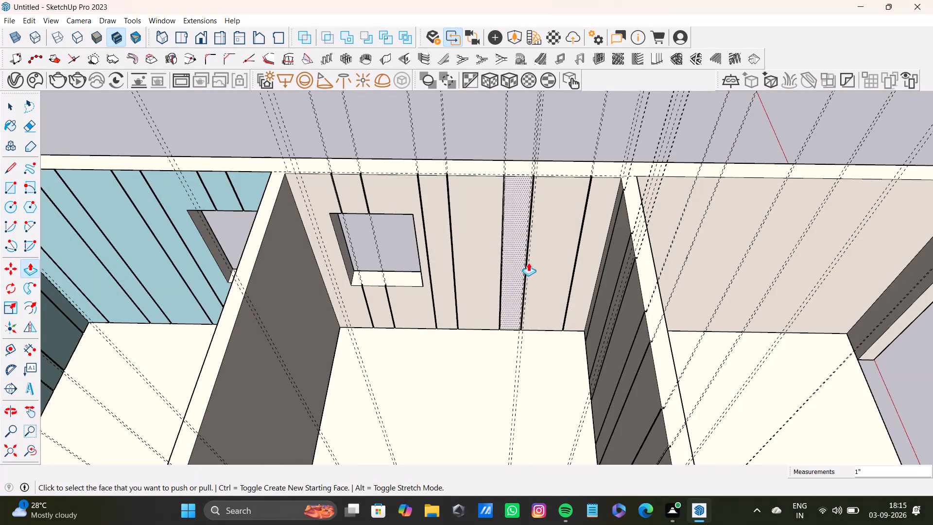
pyautogui.scroll(-8, 480, 403)
pyautogui.moveTo(484, 397); pyautogui.dragTo(522, 356, button='middle')
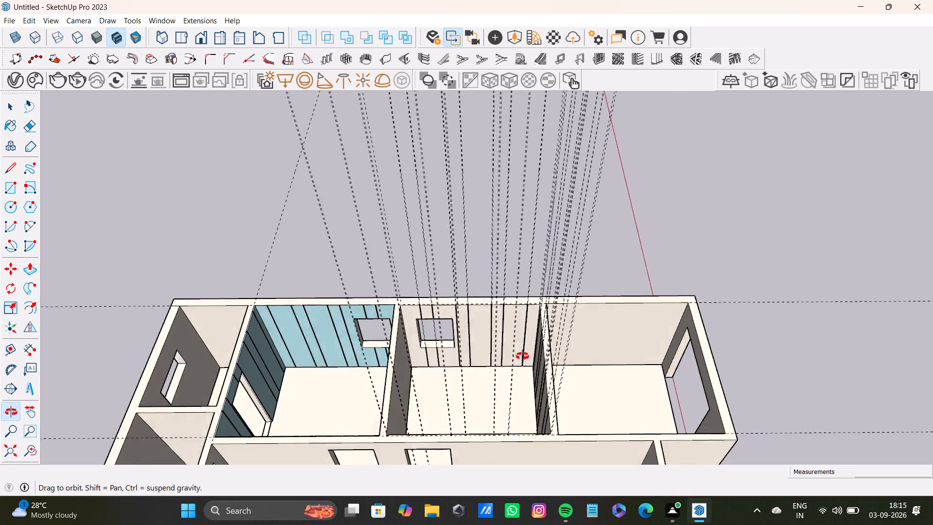
pyautogui.moveTo(522, 356); pyautogui.dragTo(542, 348, button='middle')
pyautogui.scroll(14, 513, 300)
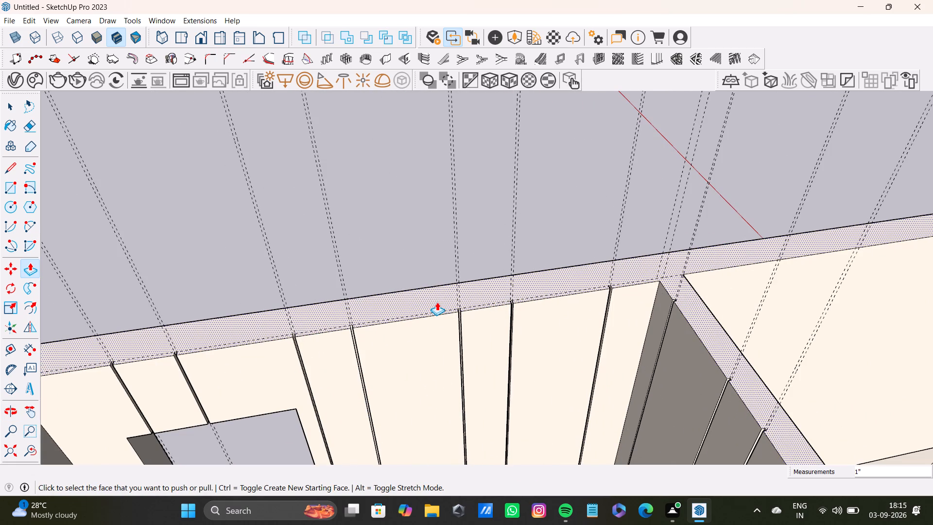
pyautogui.press('space')
pyautogui.click(348, 242)
pyautogui.scroll(-6, 406, 254)
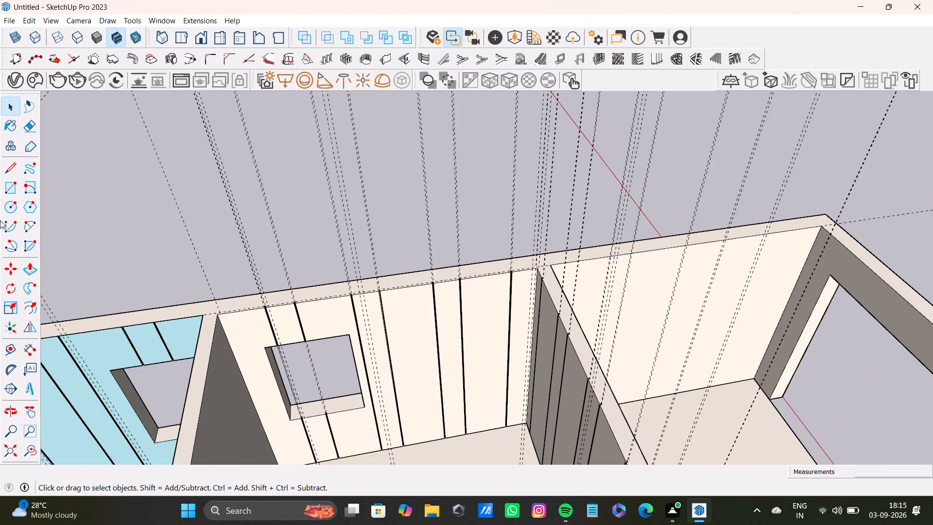
pyautogui.click(30, 22)
pyautogui.click(45, 122)
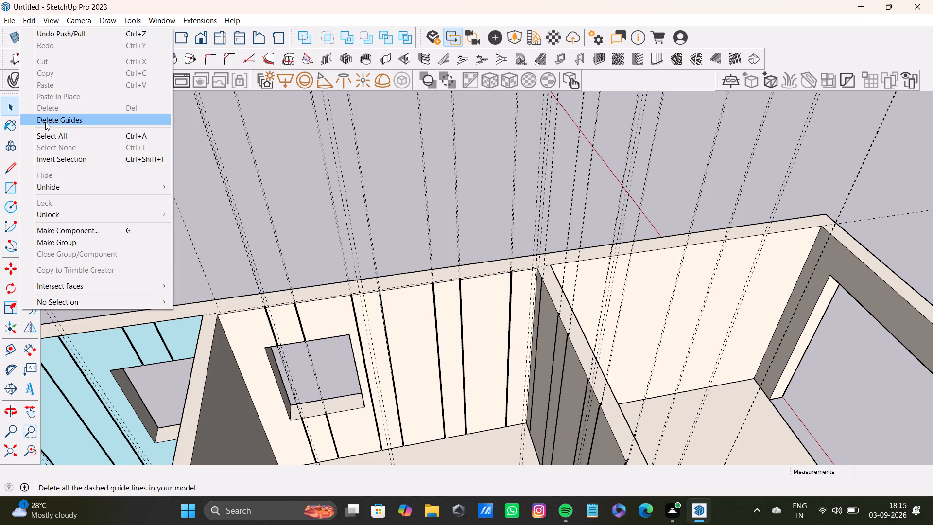
# Select the window wall's raised panel faces together, from the corner beside the window across to the grooved side wall.
pyautogui.scroll(-9, 238, 278)
pyautogui.keyDown('shift'); pyautogui.moveTo(302, 347); pyautogui.dragTo(521, 355, button='middle'); pyautogui.keyUp('shift')
pyautogui.moveTo(557, 379); pyautogui.dragTo(347, 413, button='middle')
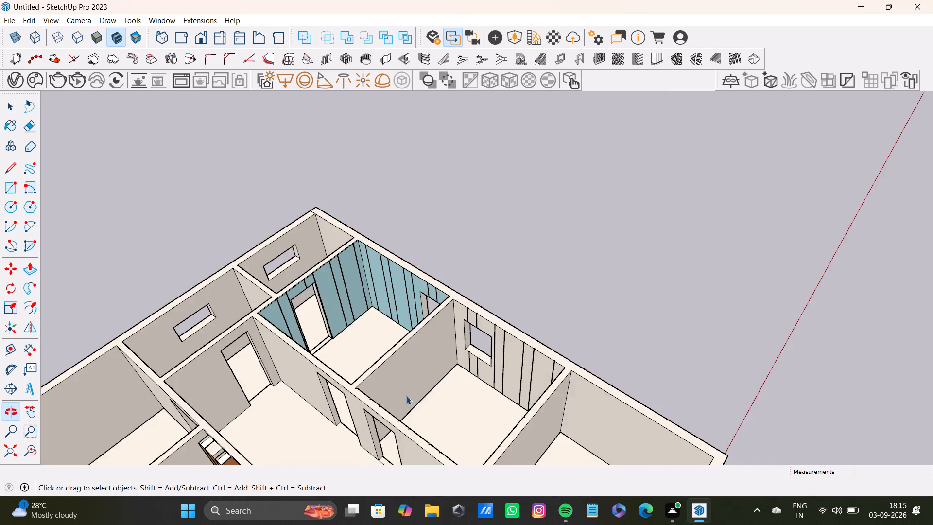
pyautogui.scroll(12, 464, 385)
pyautogui.keyDown('shift'); pyautogui.moveTo(470, 324); pyautogui.dragTo(413, 443, button='middle'); pyautogui.keyUp('shift')
pyautogui.moveTo(419, 431); pyautogui.dragTo(556, 427, button='middle')
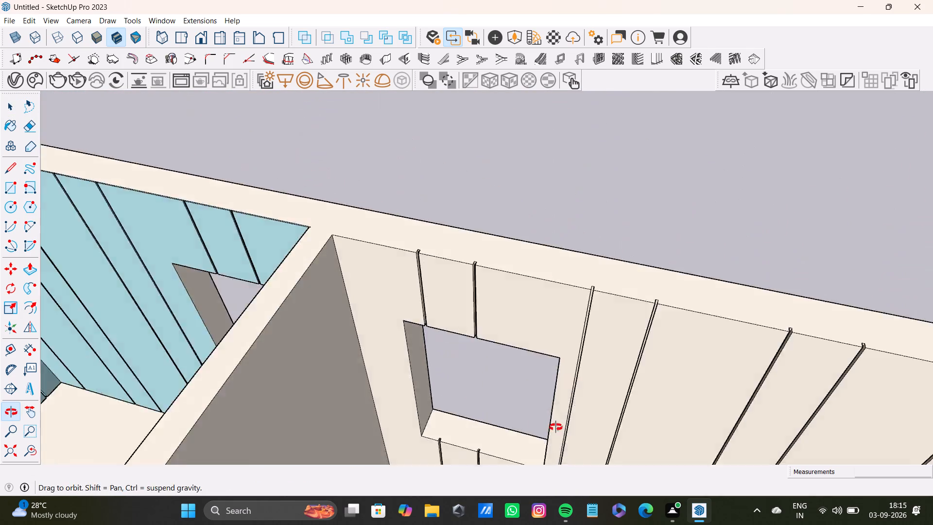
pyautogui.moveTo(556, 427); pyautogui.dragTo(556, 427, button='middle')
pyautogui.scroll(8, 460, 340)
pyautogui.keyDown('shift'); pyautogui.click(435, 252); pyautogui.keyUp('shift')
pyautogui.keyDown('shift'); pyautogui.click(512, 226); pyautogui.keyUp('shift')
pyautogui.keyDown('shift'); pyautogui.click(689, 227); pyautogui.keyUp('shift')
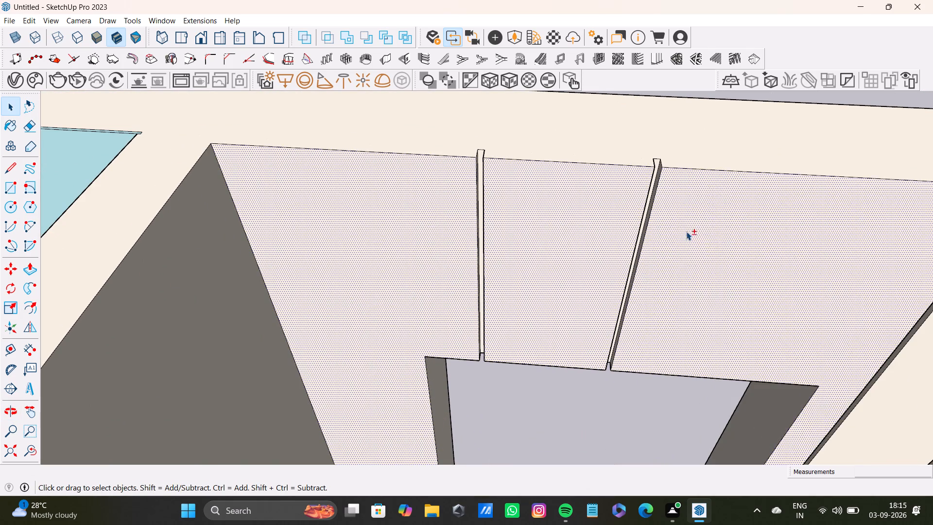
pyautogui.keyDown('shift'); pyautogui.moveTo(712, 240); pyautogui.dragTo(447, 245, button='middle'); pyautogui.keyUp('shift')
pyautogui.keyDown('shift'); pyautogui.click(747, 231); pyautogui.keyUp('shift')
pyautogui.keyDown('shift'); pyautogui.moveTo(802, 231); pyautogui.dragTo(452, 217, button='middle'); pyautogui.keyUp('shift')
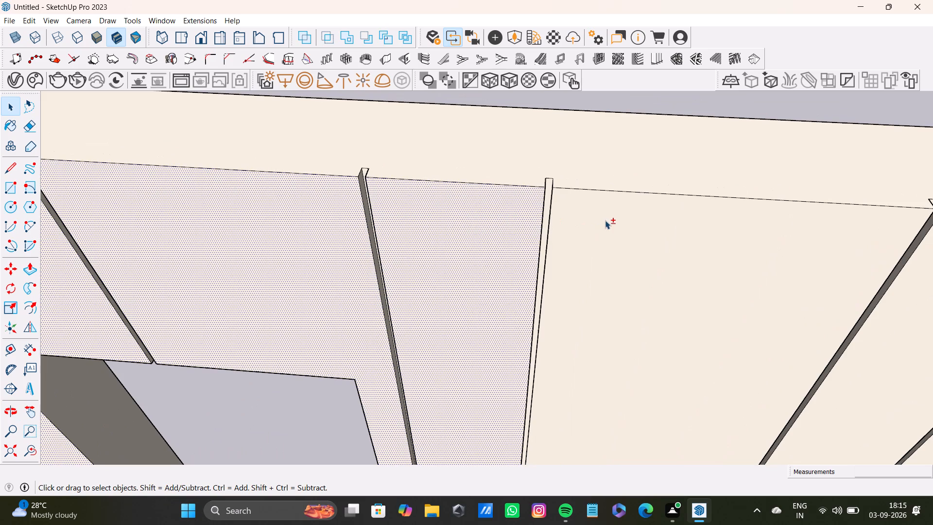
pyautogui.keyDown('shift'); pyautogui.click(605, 220); pyautogui.keyUp('shift')
pyautogui.keyDown('shift'); pyautogui.moveTo(696, 249); pyautogui.dragTo(293, 237, button='middle'); pyautogui.keyUp('shift')
pyautogui.keyDown('shift'); pyautogui.click(516, 232); pyautogui.keyUp('shift')
pyautogui.keyDown('shift'); pyautogui.scroll(-3, 582, 242); pyautogui.keyUp('shift')
pyautogui.keyDown('shift'); pyautogui.click(744, 274); pyautogui.keyUp('shift')
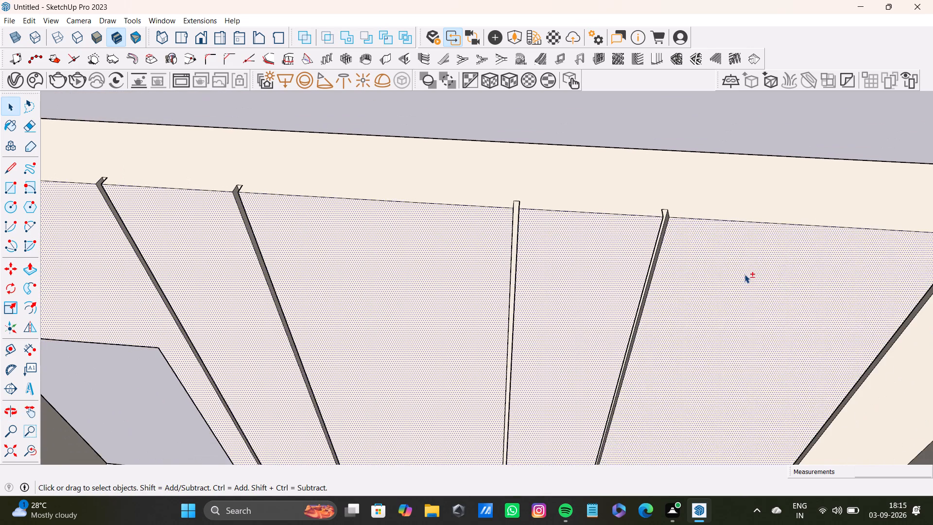
pyautogui.keyDown('shift'); pyautogui.moveTo(762, 268); pyautogui.dragTo(301, 239, button='middle'); pyautogui.keyUp('shift')
pyautogui.keyDown('shift'); pyautogui.click(500, 236); pyautogui.keyUp('shift')
# Add the grooved side wall's raised panel faces to the selection, from the window-wall corner across to the doorway-wall corner.
pyautogui.keyDown('shift'); pyautogui.click(617, 277); pyautogui.keyUp('shift')
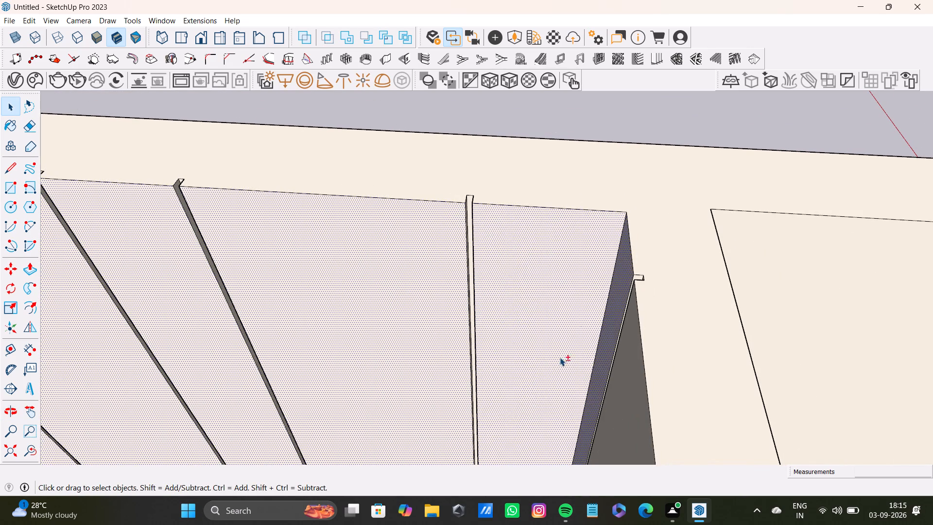
pyautogui.moveTo(408, 329); pyautogui.dragTo(728, 376, button='middle')
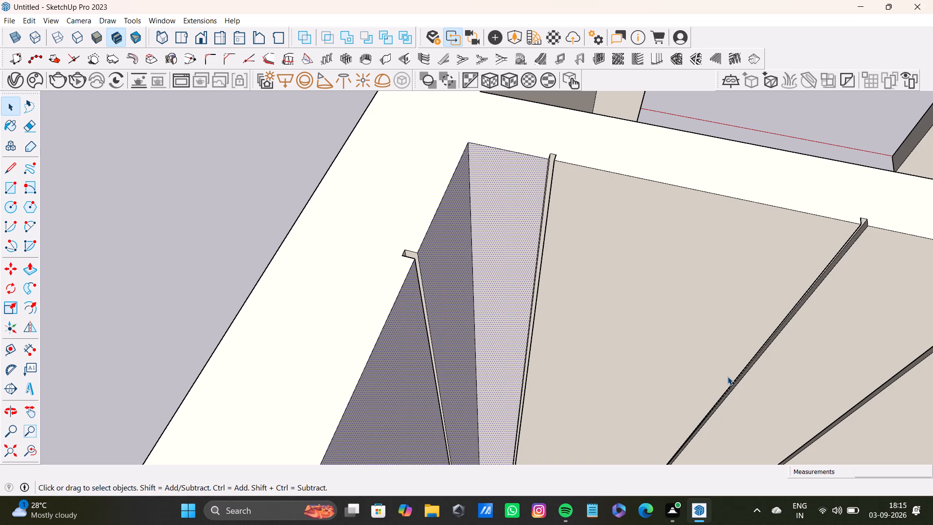
pyautogui.keyDown('shift'); pyautogui.moveTo(686, 272); pyautogui.dragTo(498, 227, button='middle'); pyautogui.keyUp('shift')
pyautogui.keyDown('shift'); pyautogui.click(484, 212); pyautogui.keyUp('shift')
pyautogui.keyDown('shift'); pyautogui.click(723, 238); pyautogui.keyUp('shift')
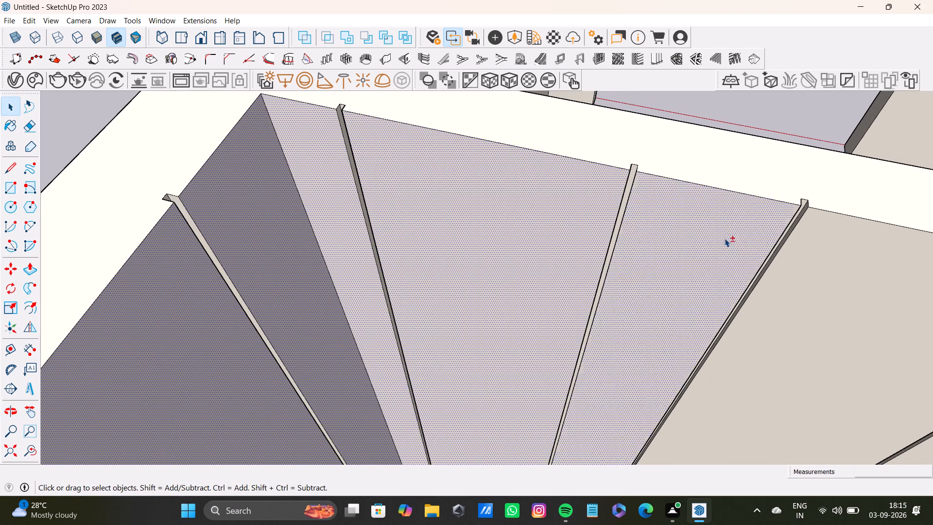
pyautogui.keyDown('shift'); pyautogui.moveTo(727, 247); pyautogui.dragTo(352, 168, button='middle'); pyautogui.keyUp('shift')
pyautogui.keyDown('shift'); pyautogui.click(473, 195); pyautogui.keyUp('shift')
pyautogui.keyDown('shift'); pyautogui.scroll(-2, 585, 232); pyautogui.keyUp('shift')
pyautogui.keyDown('shift'); pyautogui.moveTo(634, 255); pyautogui.dragTo(420, 215, button='middle'); pyautogui.keyUp('shift')
pyautogui.keyDown('shift'); pyautogui.click(478, 212); pyautogui.keyUp('shift')
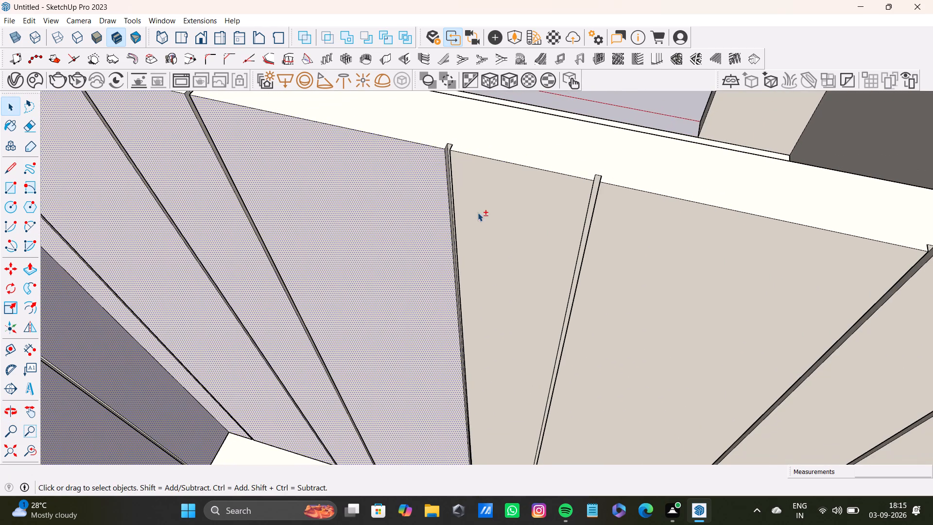
pyautogui.keyDown('shift'); pyautogui.click(652, 240); pyautogui.keyUp('shift')
pyautogui.keyDown('shift'); pyautogui.moveTo(668, 254); pyautogui.dragTo(254, 158, button='middle'); pyautogui.keyUp('shift')
pyautogui.keyDown('shift'); pyautogui.click(449, 194); pyautogui.keyUp('shift')
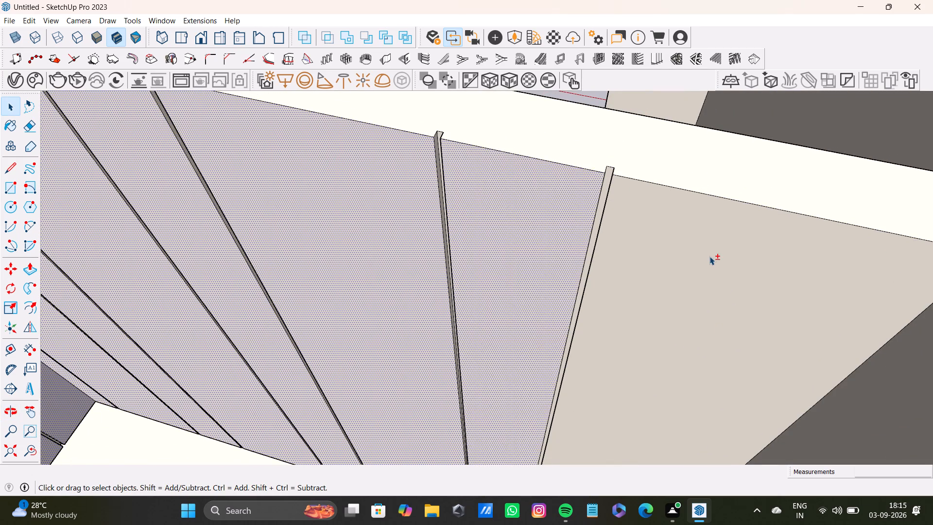
pyautogui.keyDown('shift'); pyautogui.click(709, 256); pyautogui.keyUp('shift')
# Add the doorway wall's first raised panel faces, starting at the side-wall corner, to the selection.
pyautogui.keyDown('shift'); pyautogui.moveTo(674, 247); pyautogui.dragTo(327, 173, button='middle'); pyautogui.keyUp('shift')
pyautogui.moveTo(400, 249); pyautogui.dragTo(654, 209, button='middle')
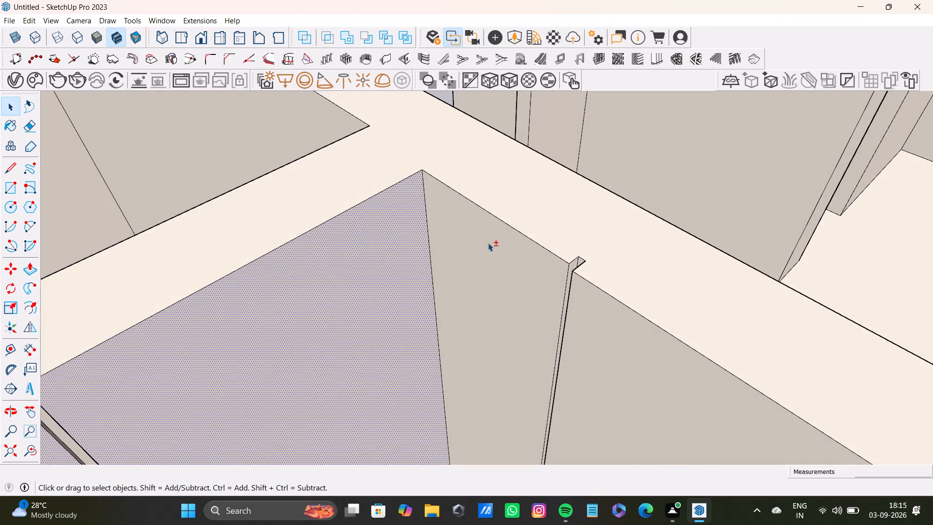
pyautogui.keyDown('shift'); pyautogui.click(486, 253); pyautogui.keyUp('shift')
pyautogui.keyDown('shift'); pyautogui.scroll(-4, 488, 257); pyautogui.keyUp('shift')
pyautogui.keyDown('shift'); pyautogui.moveTo(494, 262); pyautogui.dragTo(302, 115, button='middle'); pyautogui.keyUp('shift')
pyautogui.keyDown('shift'); pyautogui.click(424, 208); pyautogui.keyUp('shift')
pyautogui.keyDown('shift'); pyautogui.click(597, 270); pyautogui.keyUp('shift')
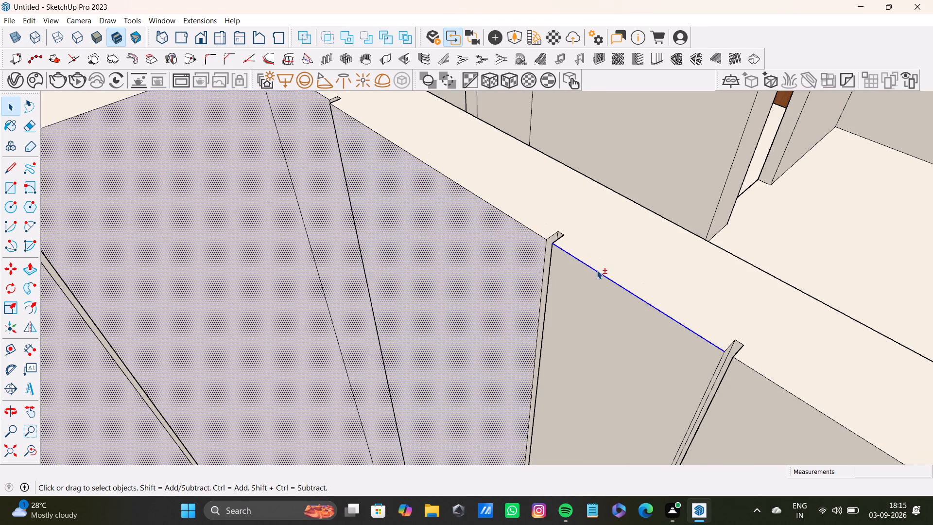
pyautogui.keyDown('shift'); pyautogui.click(596, 285); pyautogui.keyUp('shift')
pyautogui.keyDown('shift'); pyautogui.click(616, 282); pyautogui.keyUp('shift')
pyautogui.keyDown('shift'); pyautogui.scroll(-7, 584, 291); pyautogui.keyUp('shift')
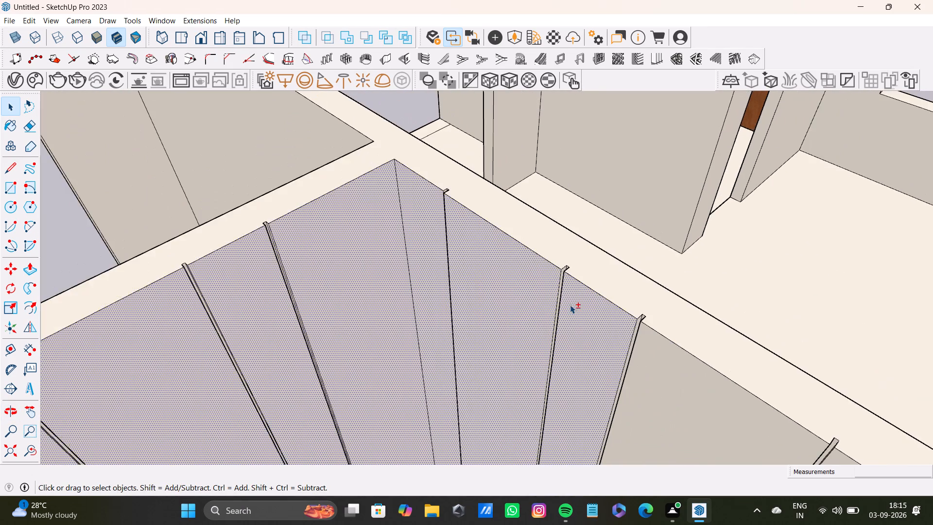
# Add the doorway wall's remaining panel faces to the selection, including the pieces above and beside the doorway.
pyautogui.keyDown('shift'); pyautogui.scroll(-8, 570, 305); pyautogui.keyUp('shift')
pyautogui.keyDown('shift'); pyautogui.moveTo(600, 325); pyautogui.dragTo(488, 188, button='middle'); pyautogui.keyUp('shift')
pyautogui.keyDown('shift'); pyautogui.moveTo(527, 256); pyautogui.dragTo(535, 256); pyautogui.keyUp('shift')
pyautogui.keyDown('shift'); pyautogui.click(581, 268); pyautogui.keyUp('shift')
pyautogui.keyDown('shift'); pyautogui.click(541, 244); pyautogui.keyUp('shift')
pyautogui.keyDown('shift'); pyautogui.click(641, 268); pyautogui.keyUp('shift')
pyautogui.keyDown('shift'); pyautogui.click(743, 328); pyautogui.keyUp('shift')
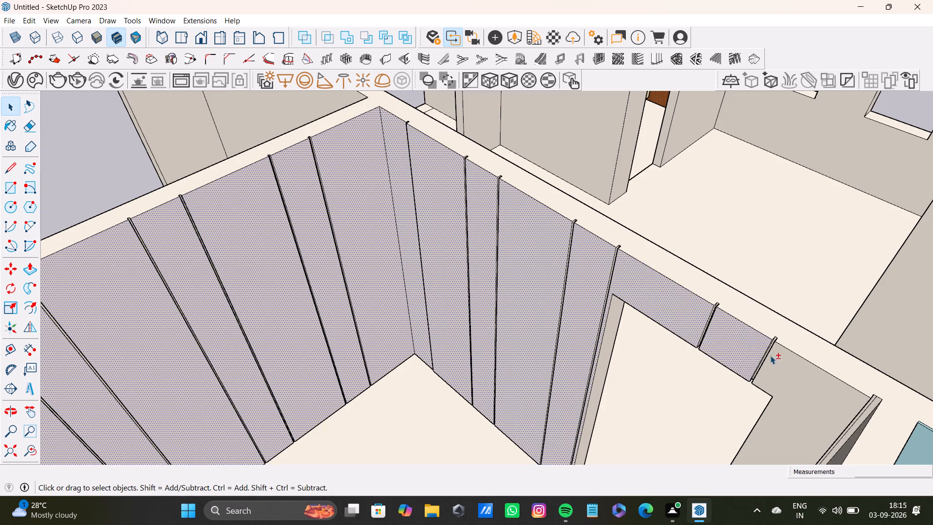
pyautogui.keyDown('shift'); pyautogui.moveTo(770, 355); pyautogui.dragTo(776, 358); pyautogui.keyUp('shift')
pyautogui.keyDown('shift'); pyautogui.moveTo(817, 382); pyautogui.dragTo(693, 218, button='middle'); pyautogui.keyUp('shift')
pyautogui.keyDown('shift'); pyautogui.click(687, 249); pyautogui.keyUp('shift')
# Paint all the selected wall panel faces with the 0099_LightSteelBlue colour from the Colors-Named collection.
pyautogui.keyDown('shift'); pyautogui.moveTo(606, 314); pyautogui.dragTo(764, 334, button='middle'); pyautogui.keyUp('shift')
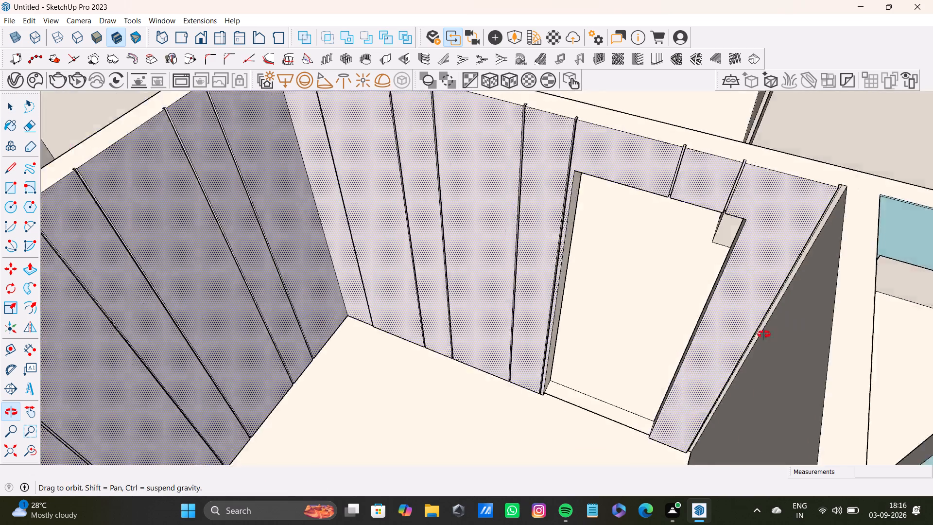
pyautogui.keyDown('shift'); pyautogui.moveTo(764, 334); pyautogui.dragTo(815, 340, button='middle'); pyautogui.keyUp('shift')
pyautogui.keyDown('shift'); pyautogui.moveTo(804, 269); pyautogui.dragTo(688, 309, button='middle'); pyautogui.keyUp('shift')
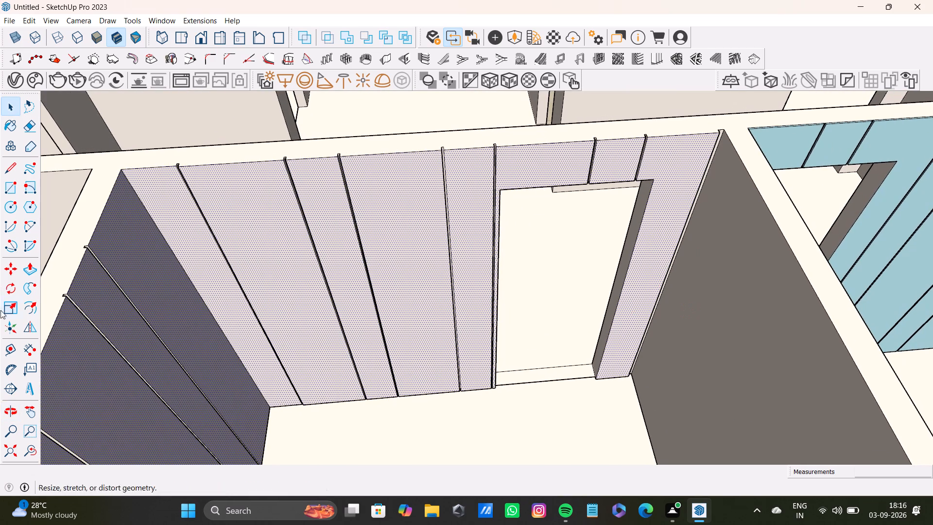
pyautogui.click(11, 121)
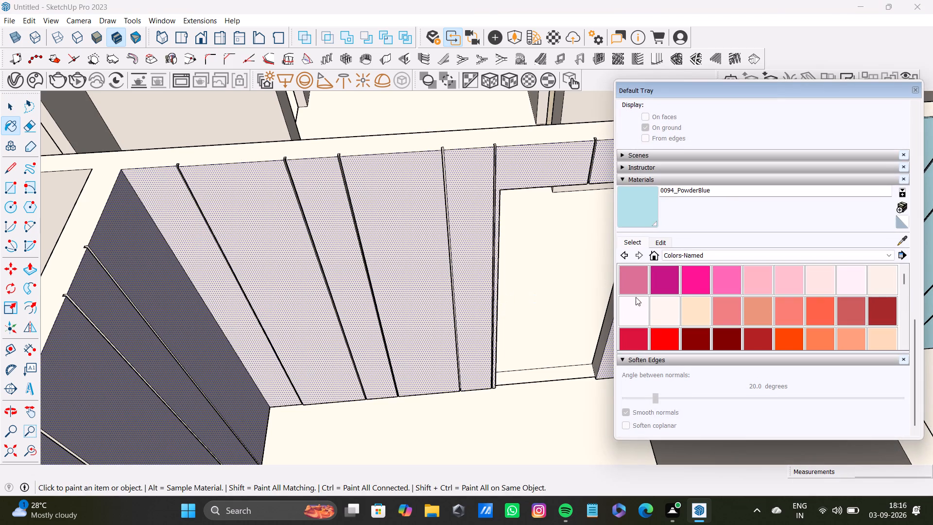
pyautogui.scroll(-8, 691, 301)
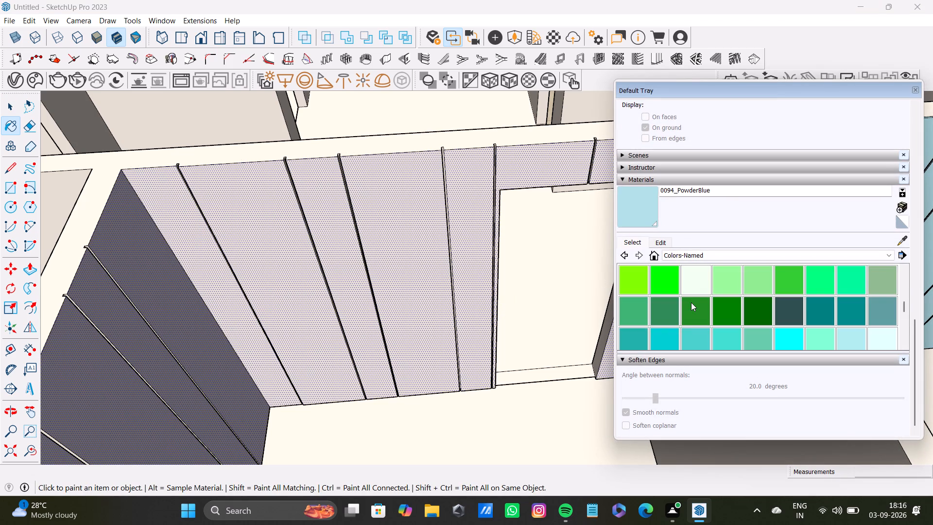
pyautogui.scroll(-1, 691, 302)
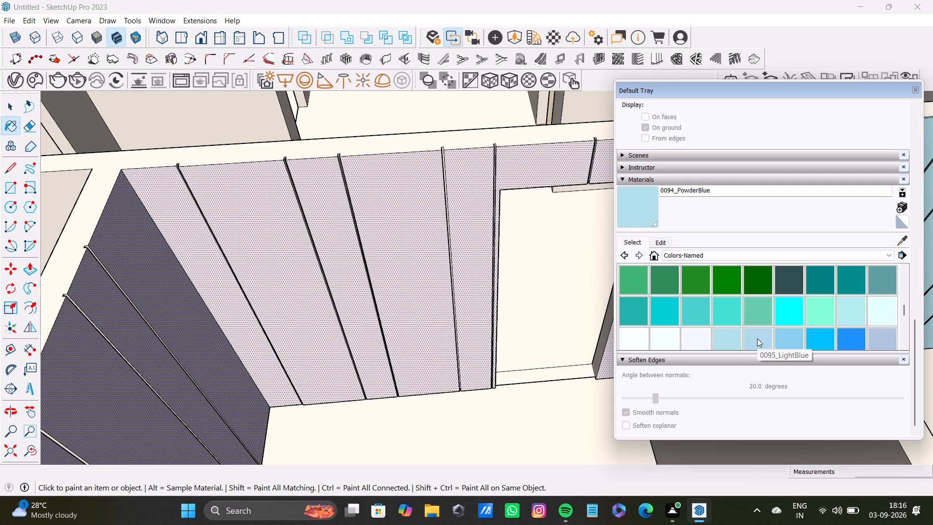
pyautogui.click(881, 340)
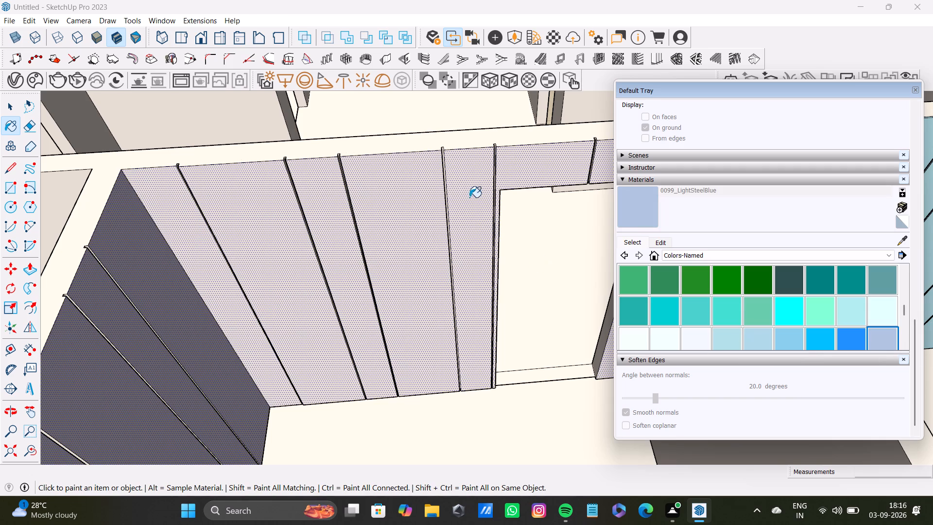
pyautogui.click(469, 196)
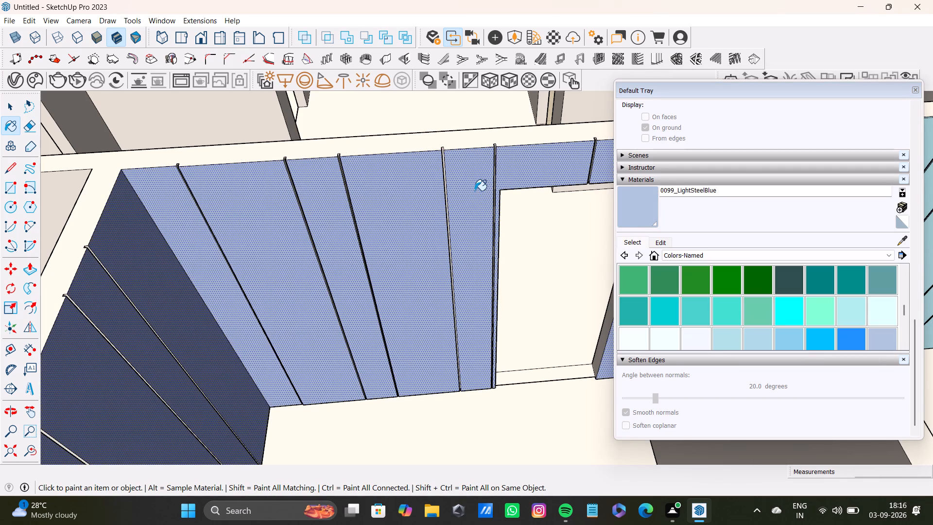
# Choose the 0098_DodgerBlue colour and select the inner faces of the fourth groove from the corner on the doorway wall.
pyautogui.click(848, 335)
pyautogui.press('space')
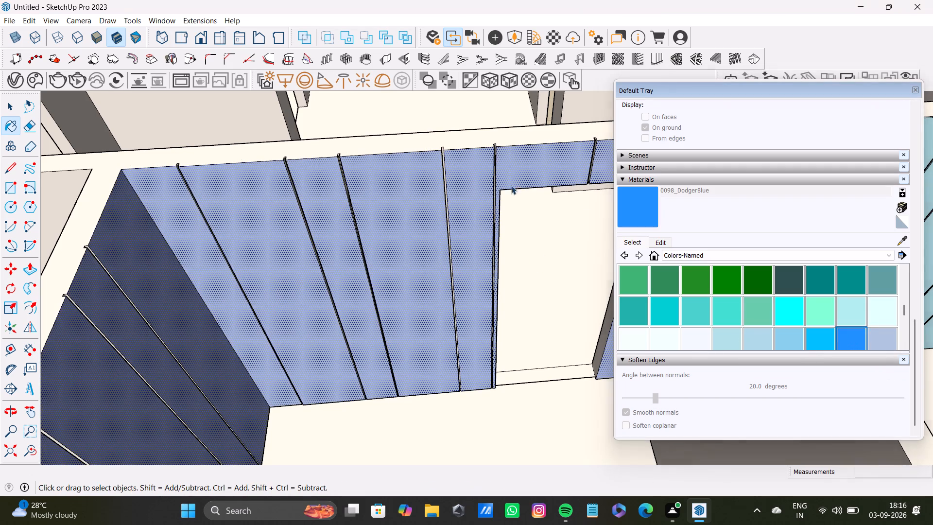
pyautogui.scroll(12, 412, 140)
pyautogui.scroll(-8, 509, 154)
pyautogui.press('space')
pyautogui.scroll(3, 518, 145)
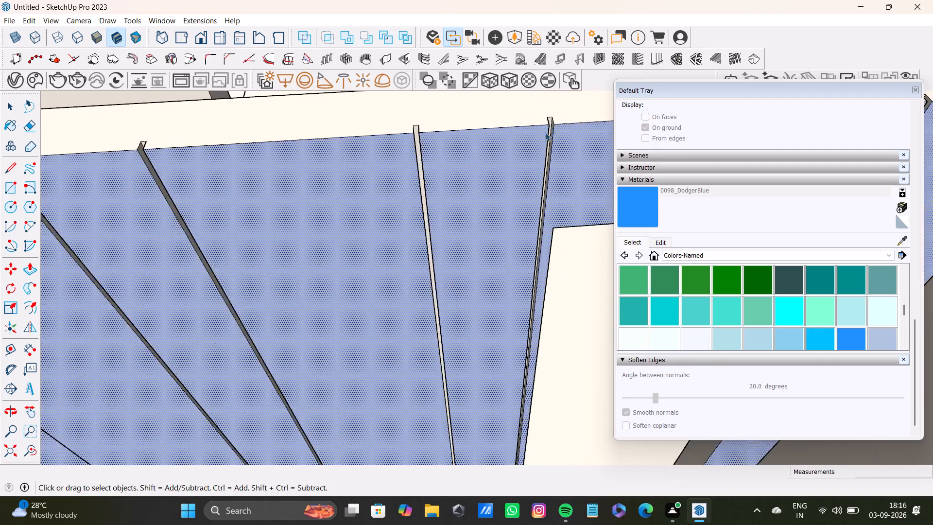
pyautogui.scroll(9, 545, 132)
pyautogui.moveTo(548, 122); pyautogui.dragTo(519, 119, button='middle')
pyautogui.scroll(3, 563, 122)
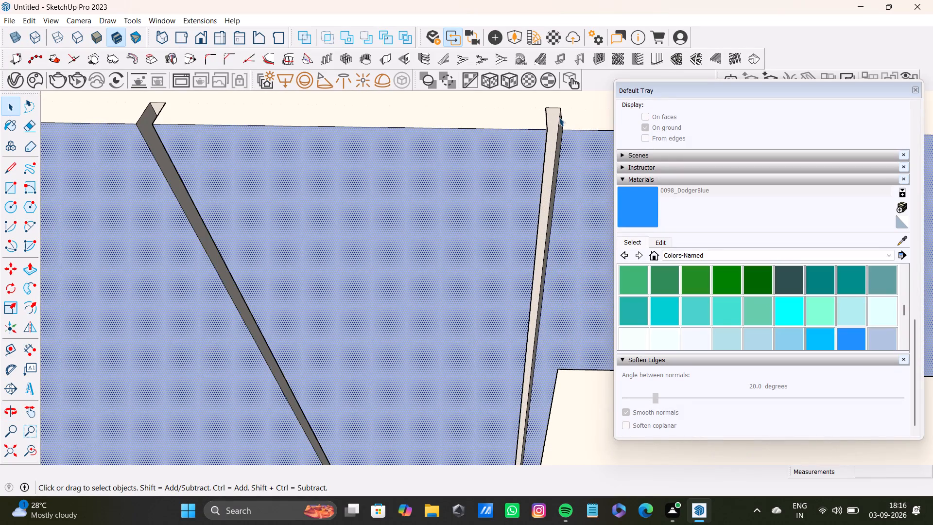
pyautogui.click(557, 117)
pyautogui.keyDown('shift'); pyautogui.moveTo(196, 162); pyautogui.dragTo(444, 210, button='middle'); pyautogui.keyUp('shift')
pyautogui.keyDown('shift'); pyautogui.scroll(4, 408, 187); pyautogui.keyUp('shift')
pyautogui.keyDown('shift'); pyautogui.click(413, 149); pyautogui.keyUp('shift')
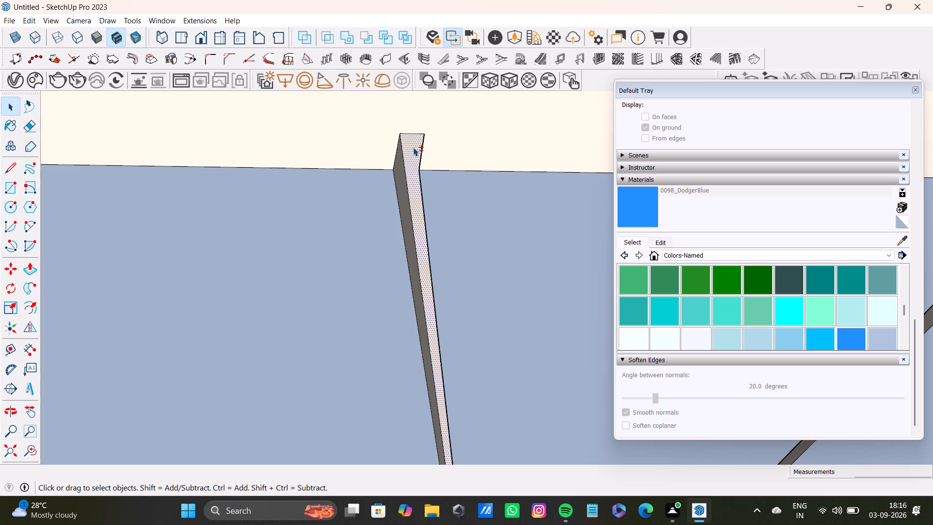
pyautogui.keyDown('shift'); pyautogui.click(401, 181); pyautogui.keyUp('shift')
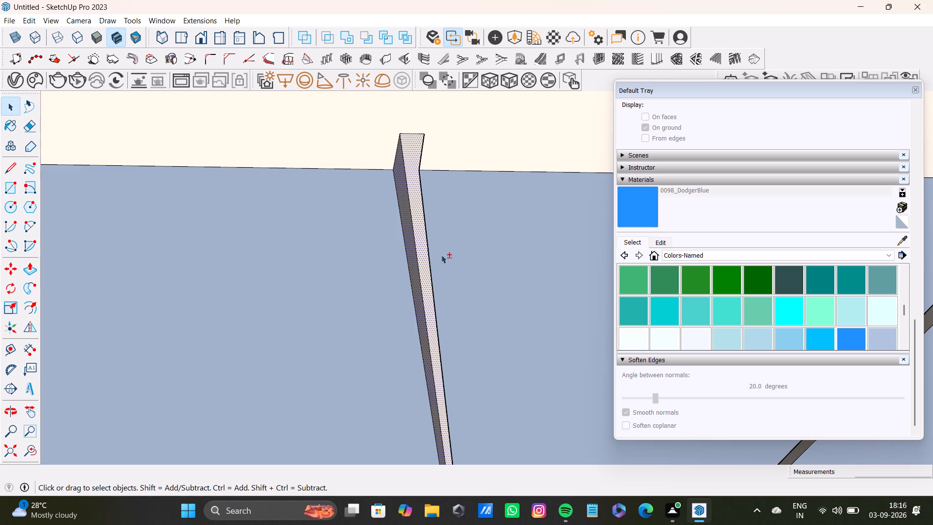
pyautogui.moveTo(445, 263); pyautogui.dragTo(607, 279, button='middle')
pyautogui.keyDown('shift'); pyautogui.scroll(3, 483, 252); pyautogui.keyUp('shift')
pyautogui.keyDown('shift'); pyautogui.click(405, 207); pyautogui.keyUp('shift')
pyautogui.keyDown('shift'); pyautogui.scroll(-10, 415, 222); pyautogui.keyUp('shift')
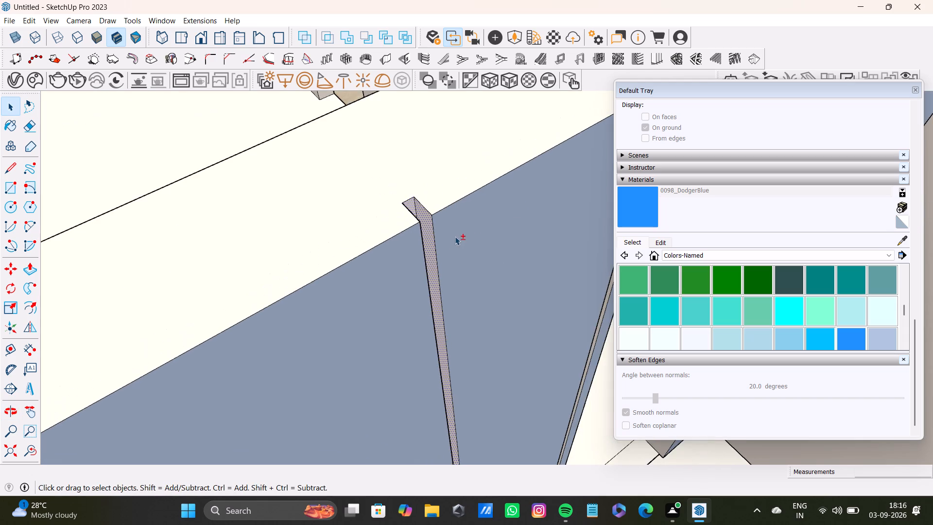
# Add the remaining inner faces of the fifth groove, just beside the doorway, to the selection.
pyautogui.keyDown('shift'); pyautogui.moveTo(507, 197); pyautogui.dragTo(188, 375, button='middle'); pyautogui.keyUp('shift')
pyautogui.keyDown('shift'); pyautogui.scroll(7, 385, 291); pyautogui.keyUp('shift')
pyautogui.keyDown('shift'); pyautogui.click(376, 218); pyautogui.keyUp('shift')
pyautogui.moveTo(451, 269); pyautogui.dragTo(379, 305, button='middle')
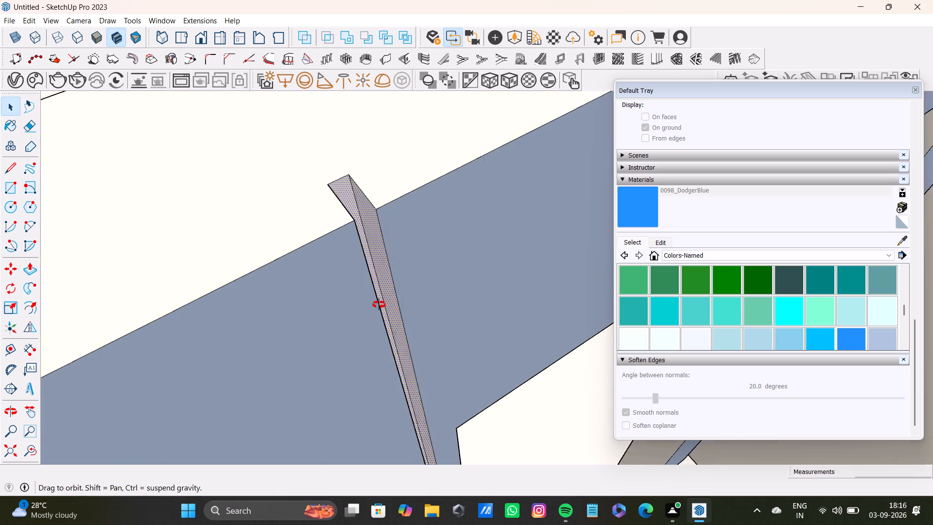
pyautogui.moveTo(379, 305); pyautogui.dragTo(216, 315, button='middle')
pyautogui.keyDown('shift'); pyautogui.scroll(3, 342, 210); pyautogui.keyUp('shift')
pyautogui.keyDown('shift'); pyautogui.click(382, 154); pyautogui.keyUp('shift')
pyautogui.keyDown('shift'); pyautogui.scroll(-13, 381, 189); pyautogui.keyUp('shift')
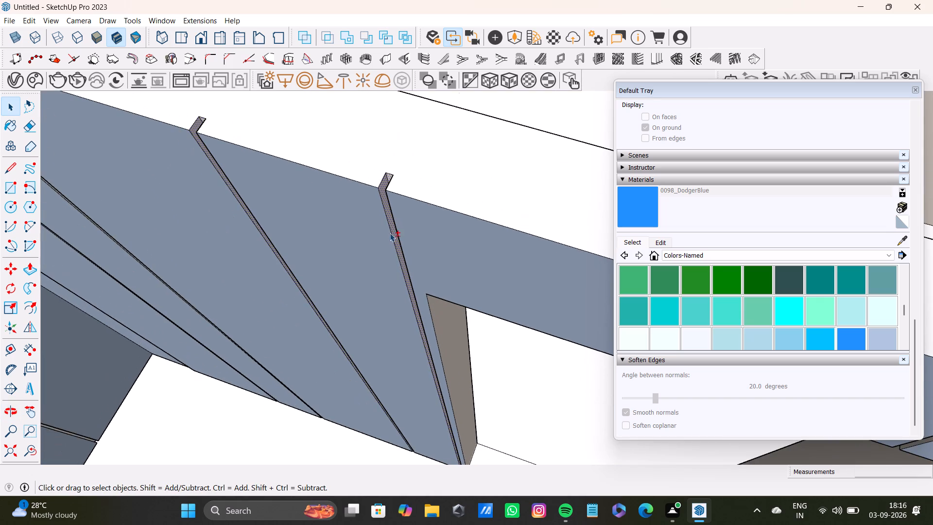
# Add the inner faces of the doorway wall's third groove from the corner to the selection.
pyautogui.keyDown('shift'); pyautogui.moveTo(377, 259); pyautogui.dragTo(512, 309, button='middle'); pyautogui.keyUp('shift')
pyautogui.keyDown('shift'); pyautogui.scroll(4, 331, 171); pyautogui.keyUp('shift')
pyautogui.keyDown('shift'); pyautogui.moveTo(280, 179); pyautogui.dragTo(680, 284, button='middle'); pyautogui.keyUp('shift')
pyautogui.keyDown('shift'); pyautogui.scroll(7, 324, 174); pyautogui.keyUp('shift')
pyautogui.keyDown('shift'); pyautogui.moveTo(236, 143); pyautogui.dragTo(529, 222, button='middle'); pyautogui.keyUp('shift')
pyautogui.keyDown('shift'); pyautogui.scroll(3, 509, 227); pyautogui.keyUp('shift')
pyautogui.keyDown('shift'); pyautogui.click(472, 192); pyautogui.keyUp('shift')
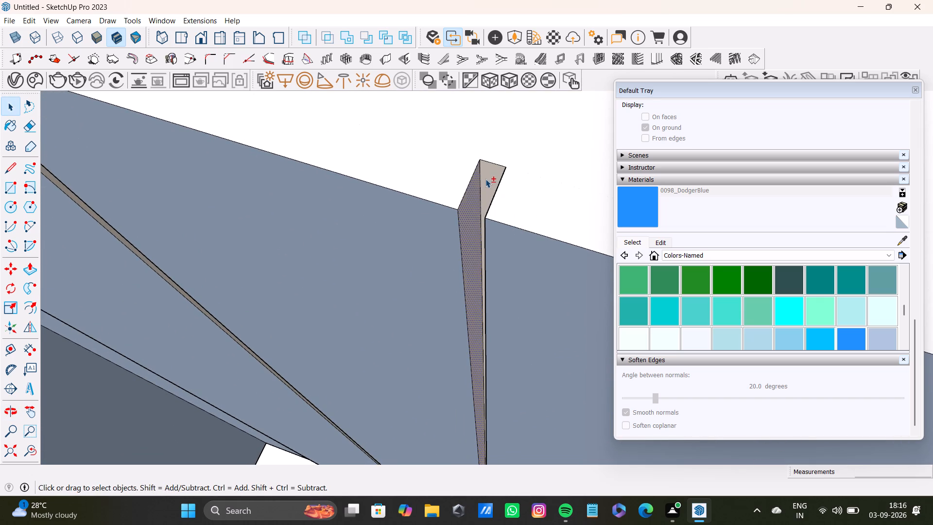
pyautogui.keyDown('shift'); pyautogui.click(487, 176); pyautogui.keyUp('shift')
pyautogui.moveTo(445, 266); pyautogui.dragTo(584, 259, button='middle')
pyautogui.keyDown('shift'); pyautogui.scroll(3, 432, 217); pyautogui.keyUp('shift')
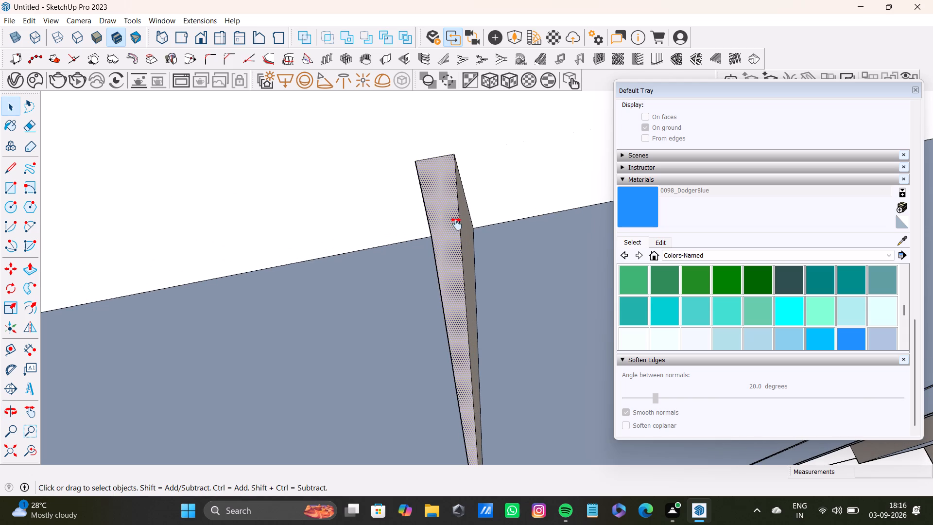
pyautogui.keyDown('shift'); pyautogui.moveTo(456, 224); pyautogui.dragTo(521, 232, button='middle'); pyautogui.keyUp('shift')
pyautogui.keyDown('shift'); pyautogui.click(467, 227); pyautogui.keyUp('shift')
pyautogui.keyDown('shift'); pyautogui.scroll(-5, 494, 262); pyautogui.keyUp('shift')
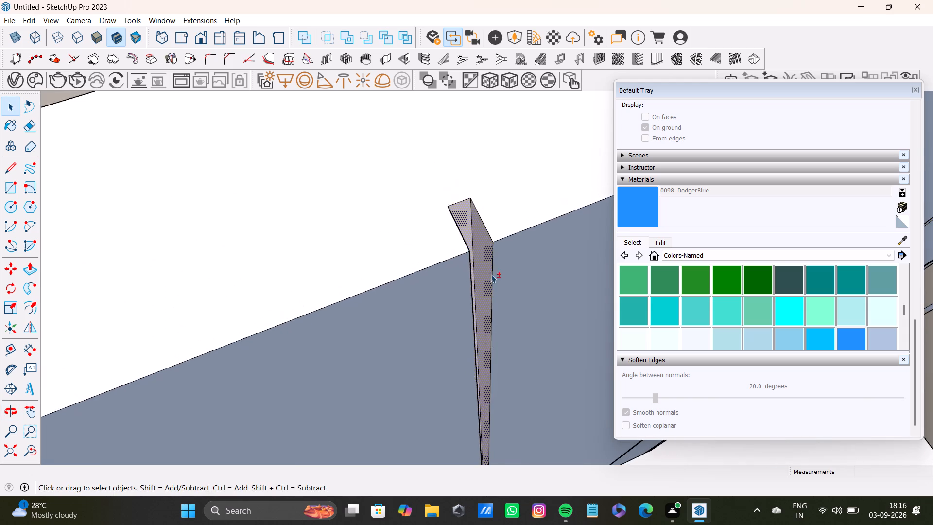
# Add the inner faces of the doorway wall's second groove from the corner to the selection.
pyautogui.keyDown('shift'); pyautogui.scroll(-11, 491, 274); pyautogui.keyUp('shift')
pyautogui.keyDown('shift'); pyautogui.moveTo(477, 294); pyautogui.dragTo(536, 268, button='middle'); pyautogui.keyUp('shift')
pyautogui.keyDown('shift'); pyautogui.scroll(9, 327, 277); pyautogui.keyUp('shift')
pyautogui.keyDown('shift'); pyautogui.moveTo(374, 331); pyautogui.dragTo(374, 264, button='middle'); pyautogui.keyUp('shift')
pyautogui.keyDown('shift'); pyautogui.scroll(4, 353, 279); pyautogui.keyUp('shift')
pyautogui.keyDown('shift'); pyautogui.click(344, 258); pyautogui.keyUp('shift')
pyautogui.moveTo(362, 310); pyautogui.dragTo(492, 261, button='middle')
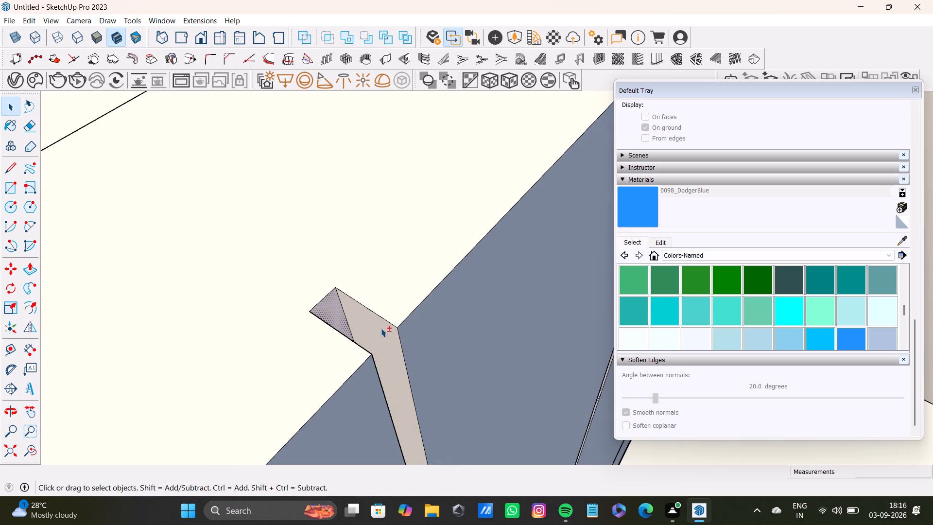
pyautogui.keyDown('shift'); pyautogui.click(381, 328); pyautogui.keyUp('shift')
pyautogui.moveTo(470, 340); pyautogui.dragTo(271, 368, button='middle')
pyautogui.keyDown('shift'); pyautogui.scroll(3, 372, 290); pyautogui.keyUp('shift')
pyautogui.keyDown('shift'); pyautogui.click(380, 273); pyautogui.keyUp('shift')
pyautogui.keyDown('shift'); pyautogui.scroll(-4, 379, 301); pyautogui.keyUp('shift')
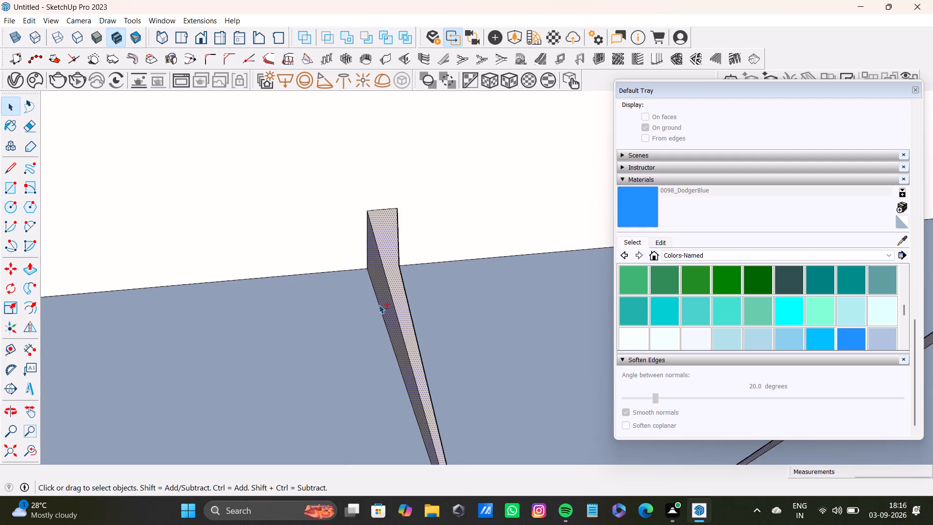
# Add the inner faces of the doorway wall's first groove, nearest the side-wall corner, to the selection.
pyautogui.keyDown('shift'); pyautogui.scroll(-5, 379, 305); pyautogui.keyUp('shift')
pyautogui.keyDown('shift'); pyautogui.moveTo(379, 307); pyautogui.dragTo(627, 328, button='middle'); pyautogui.keyUp('shift')
pyautogui.keyDown('shift'); pyautogui.scroll(-13, 192, 303); pyautogui.keyUp('shift')
pyautogui.keyDown('shift'); pyautogui.moveTo(194, 304); pyautogui.dragTo(241, 304, button='middle'); pyautogui.keyUp('shift')
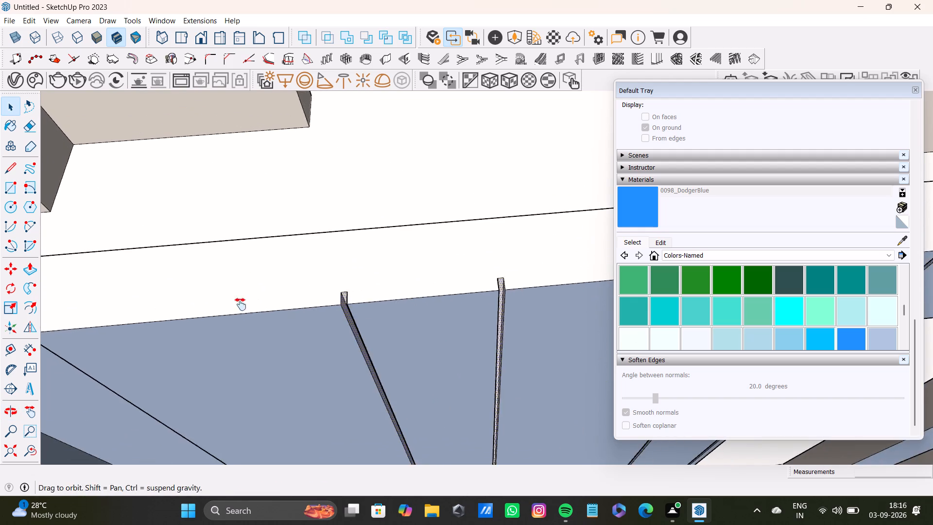
pyautogui.keyDown('shift'); pyautogui.moveTo(241, 304); pyautogui.dragTo(395, 304, button='middle'); pyautogui.keyUp('shift')
pyautogui.keyDown('shift'); pyautogui.scroll(17, 265, 306); pyautogui.keyUp('shift')
pyautogui.keyDown('shift'); pyautogui.moveTo(244, 356); pyautogui.dragTo(301, 260, button='middle'); pyautogui.keyUp('shift')
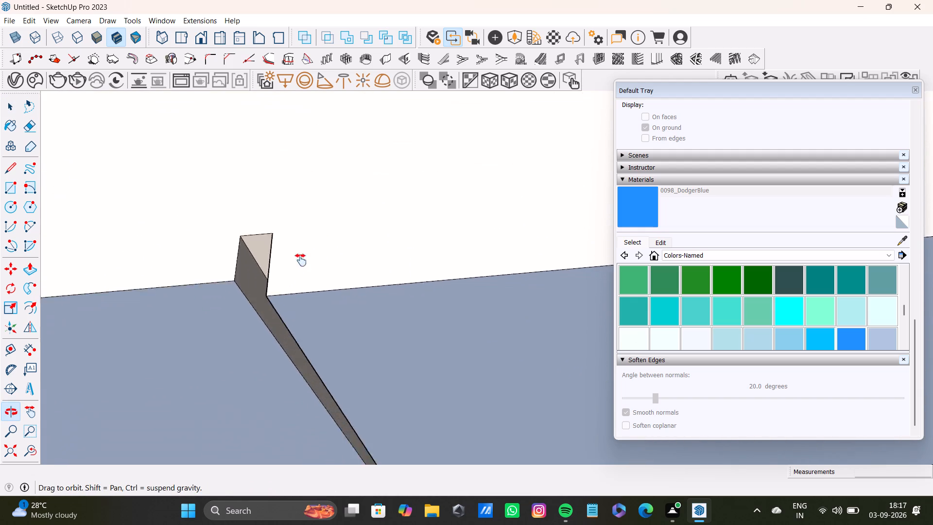
pyautogui.keyDown('shift'); pyautogui.moveTo(301, 260); pyautogui.dragTo(285, 333, button='middle'); pyautogui.keyUp('shift')
pyautogui.keyDown('shift'); pyautogui.click(254, 300); pyautogui.keyUp('shift')
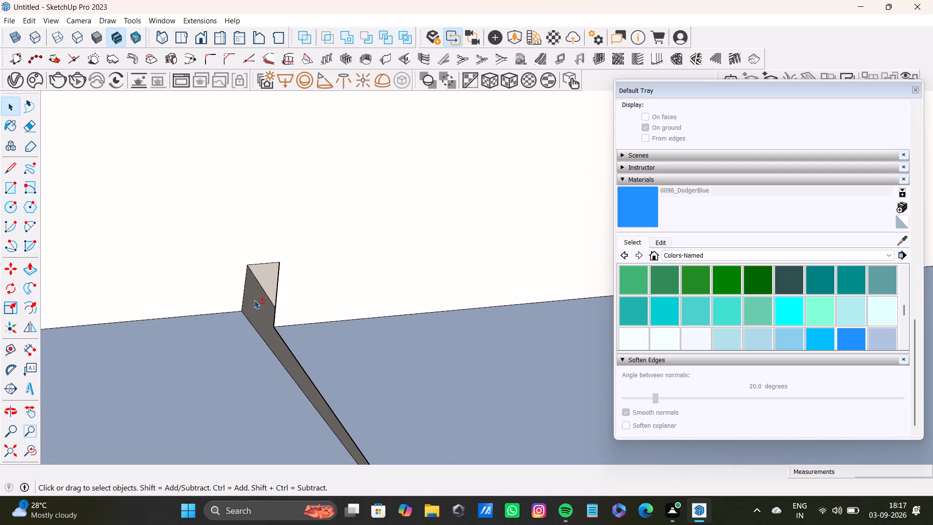
pyautogui.keyDown('shift'); pyautogui.click(261, 275); pyautogui.keyUp('shift')
pyautogui.moveTo(286, 367); pyautogui.dragTo(512, 280, button='middle')
pyautogui.keyDown('shift'); pyautogui.click(346, 443); pyautogui.keyUp('shift')
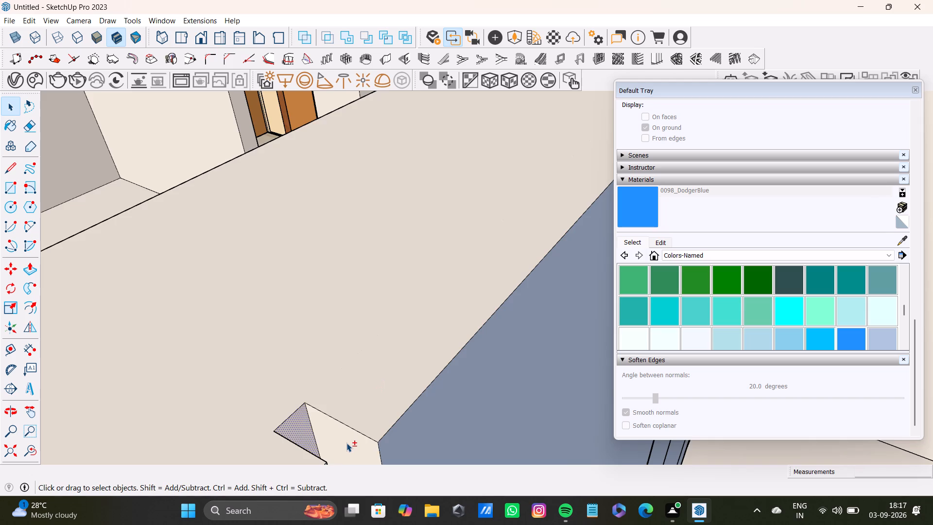
pyautogui.keyDown('shift'); pyautogui.scroll(-17, 346, 434); pyautogui.keyUp('shift')
pyautogui.keyDown('shift'); pyautogui.moveTo(368, 450); pyautogui.dragTo(337, 252, button='middle'); pyautogui.keyUp('shift')
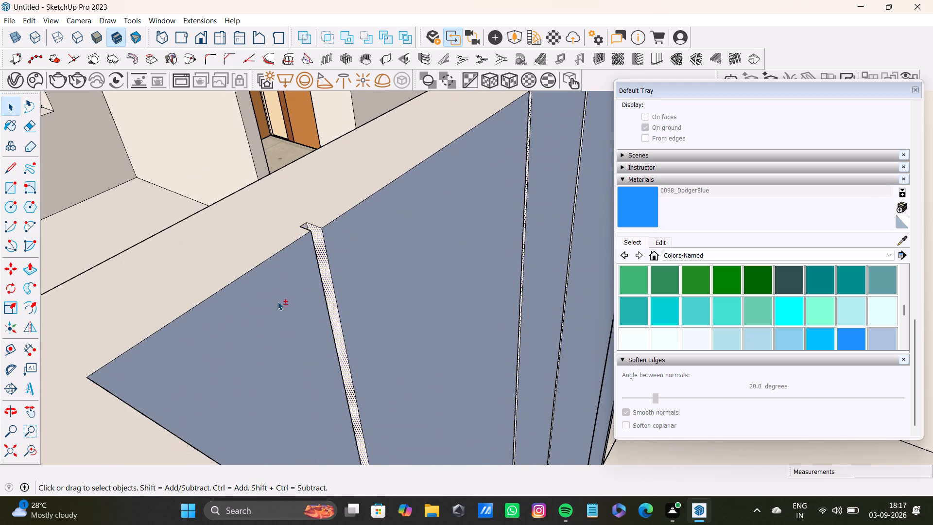
pyautogui.keyDown('shift'); pyautogui.scroll(-4, 319, 315); pyautogui.keyUp('shift')
pyautogui.keyDown('shift'); pyautogui.moveTo(405, 230); pyautogui.dragTo(192, 329, button='middle'); pyautogui.keyUp('shift')
pyautogui.keyDown('shift'); pyautogui.scroll(-7, 219, 313); pyautogui.keyUp('shift')
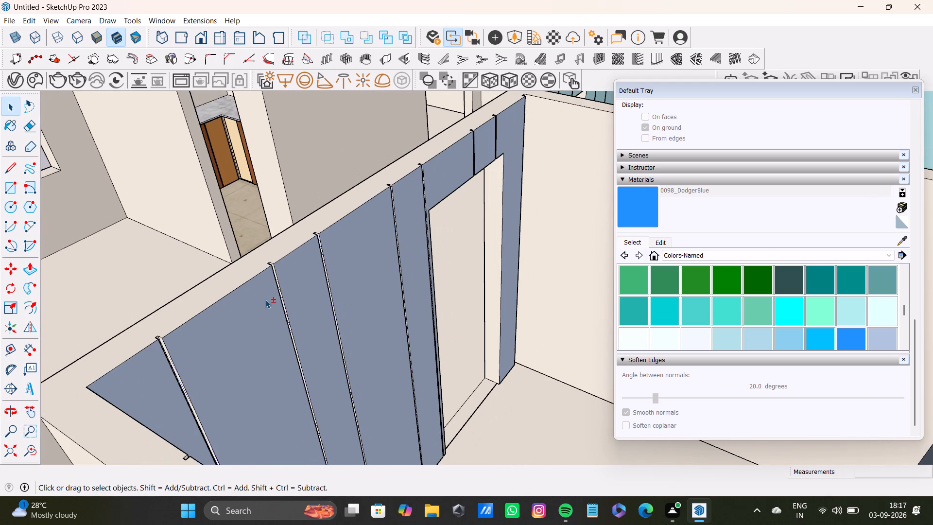
# Add the inner faces of the first of the two grooves above the doorway to the selection.
pyautogui.keyDown('shift'); pyautogui.moveTo(301, 249); pyautogui.dragTo(212, 378, button='middle'); pyautogui.keyUp('shift')
pyautogui.keyDown('shift'); pyautogui.scroll(-1, 226, 358); pyautogui.keyUp('shift')
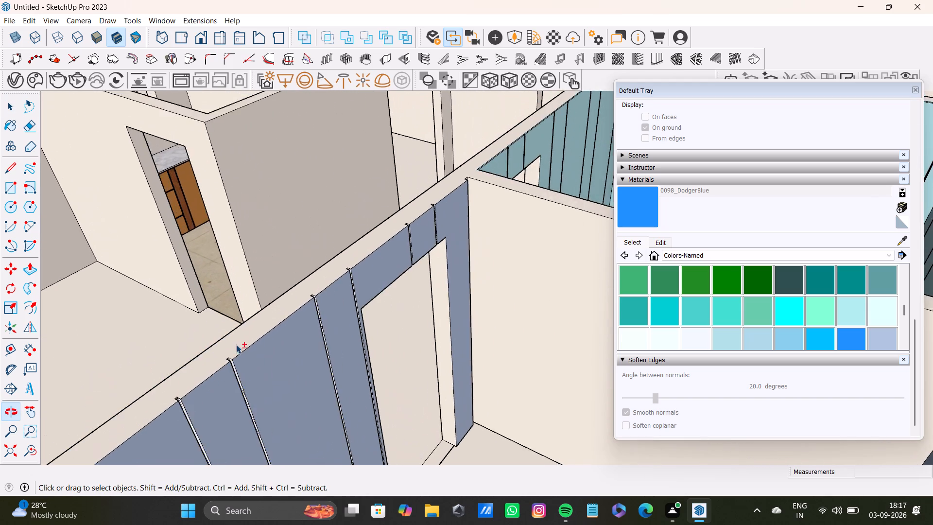
pyautogui.keyDown('shift'); pyautogui.scroll(10, 338, 295); pyautogui.keyUp('shift')
pyautogui.keyDown('shift'); pyautogui.moveTo(399, 237); pyautogui.dragTo(277, 347, button='middle'); pyautogui.keyUp('shift')
pyautogui.keyDown('shift'); pyautogui.scroll(20, 362, 260); pyautogui.keyUp('shift')
pyautogui.keyDown('shift'); pyautogui.scroll(4, 362, 260); pyautogui.keyUp('shift')
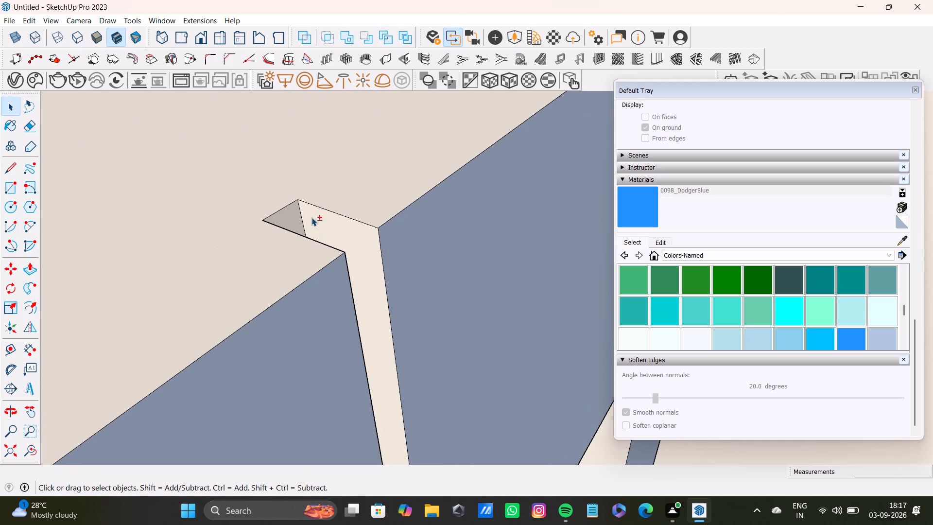
pyautogui.keyDown('shift'); pyautogui.click(290, 219); pyautogui.keyUp('shift')
pyautogui.keyDown('shift'); pyautogui.click(324, 224); pyautogui.keyUp('shift')
pyautogui.moveTo(365, 281); pyautogui.dragTo(146, 294, button='middle')
pyautogui.keyDown('shift'); pyautogui.scroll(1, 377, 197); pyautogui.keyUp('shift')
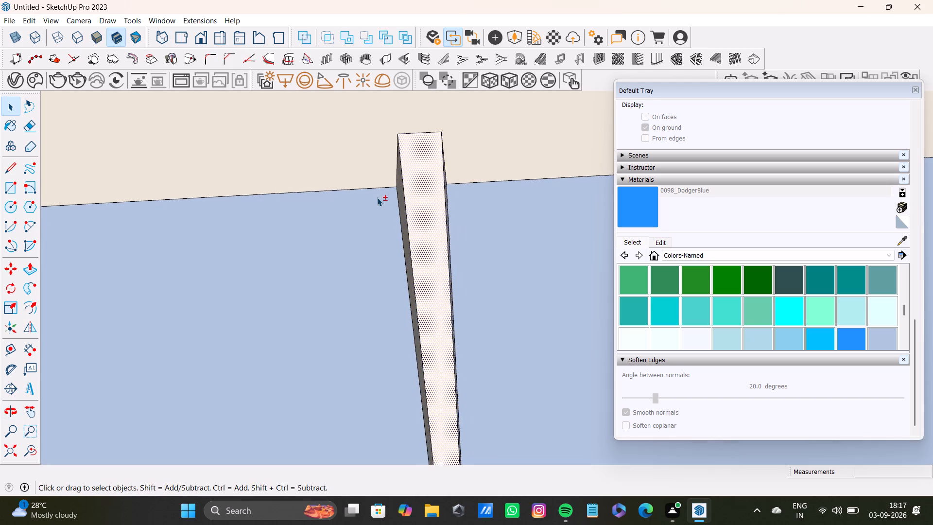
pyautogui.keyDown('shift'); pyautogui.scroll(2, 377, 197); pyautogui.keyUp('shift')
pyautogui.moveTo(477, 224); pyautogui.dragTo(355, 238, button='middle')
pyautogui.keyDown('shift'); pyautogui.click(429, 186); pyautogui.keyUp('shift')
pyautogui.keyDown('shift'); pyautogui.scroll(-8, 431, 225); pyautogui.keyUp('shift')
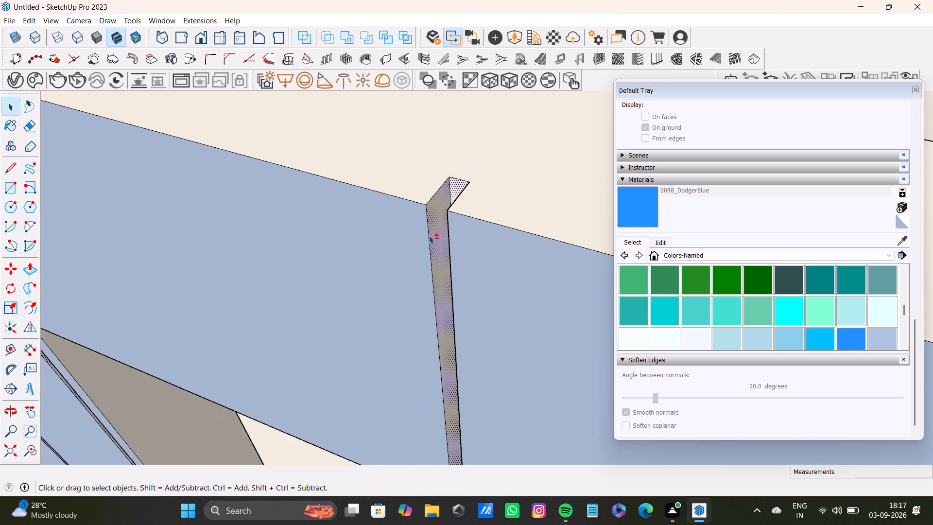
# Add the inner faces of the second groove above the doorway to the selection.
pyautogui.keyDown('shift'); pyautogui.scroll(-9, 429, 235); pyautogui.keyUp('shift')
pyautogui.keyDown('shift'); pyautogui.moveTo(488, 250); pyautogui.dragTo(368, 263, button='middle'); pyautogui.keyUp('shift')
pyautogui.keyDown('shift'); pyautogui.scroll(7, 524, 281); pyautogui.keyUp('shift')
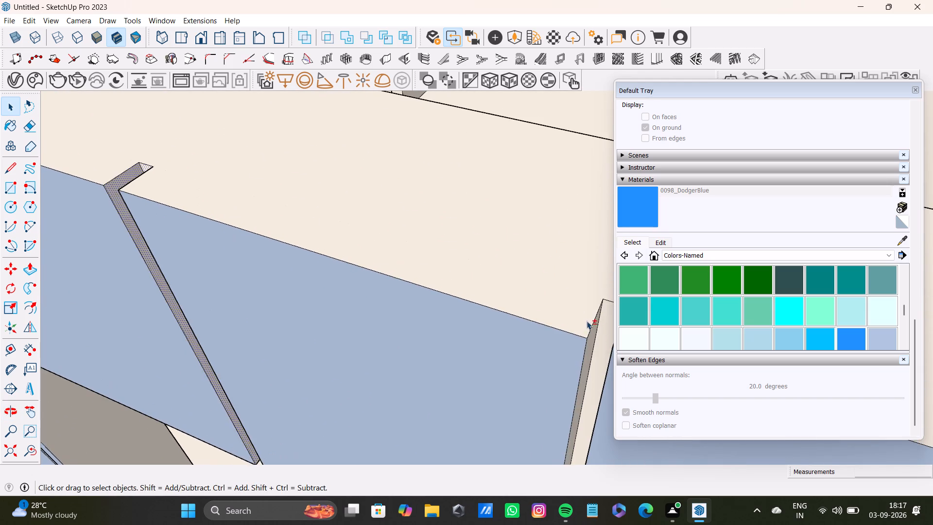
pyautogui.keyDown('shift'); pyautogui.moveTo(583, 319); pyautogui.dragTo(474, 284, button='middle'); pyautogui.keyUp('shift')
pyautogui.keyDown('shift'); pyautogui.scroll(6, 475, 285); pyautogui.keyUp('shift')
pyautogui.keyDown('shift'); pyautogui.click(488, 300); pyautogui.keyUp('shift')
pyautogui.keyDown('shift'); pyautogui.click(529, 272); pyautogui.keyUp('shift')
pyautogui.moveTo(501, 342); pyautogui.dragTo(532, 348, button='middle')
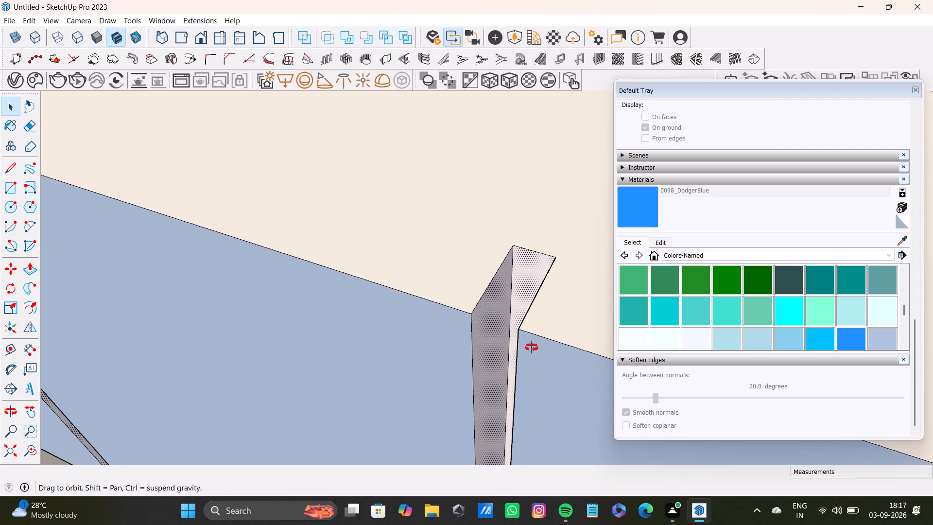
pyautogui.moveTo(532, 348); pyautogui.dragTo(646, 354, button='middle')
pyautogui.keyDown('shift'); pyautogui.click(531, 316); pyautogui.keyUp('shift')
pyautogui.keyDown('shift'); pyautogui.scroll(-12, 530, 319); pyautogui.keyUp('shift')
# Add the inner faces of the end groove beyond the doorway, at the doorway wall's far corner, to the selection.
pyautogui.keyDown('shift'); pyautogui.moveTo(551, 321); pyautogui.dragTo(78, 349, button='middle'); pyautogui.keyUp('shift')
pyautogui.keyDown('shift'); pyautogui.scroll(4, 506, 286); pyautogui.keyUp('shift')
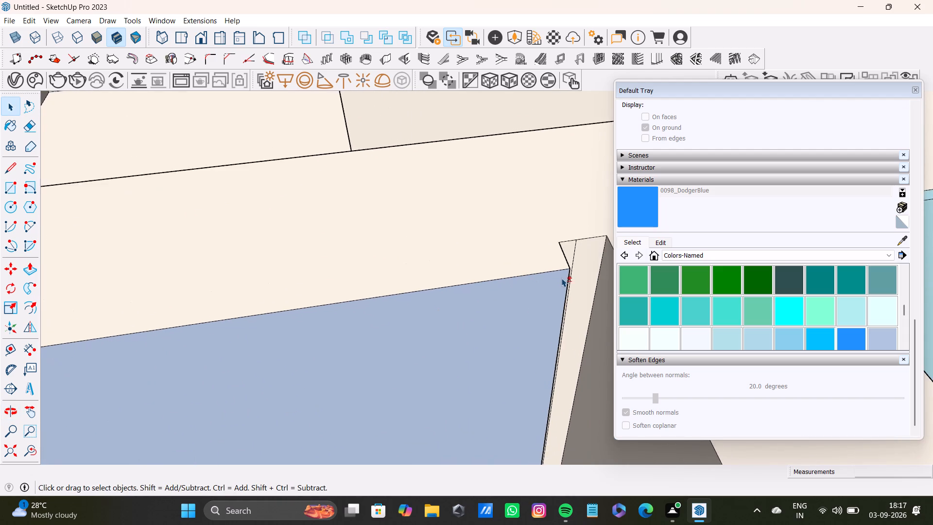
pyautogui.keyDown('shift'); pyautogui.scroll(3, 561, 278); pyautogui.keyUp('shift')
pyautogui.keyDown('shift'); pyautogui.click(571, 242); pyautogui.keyUp('shift')
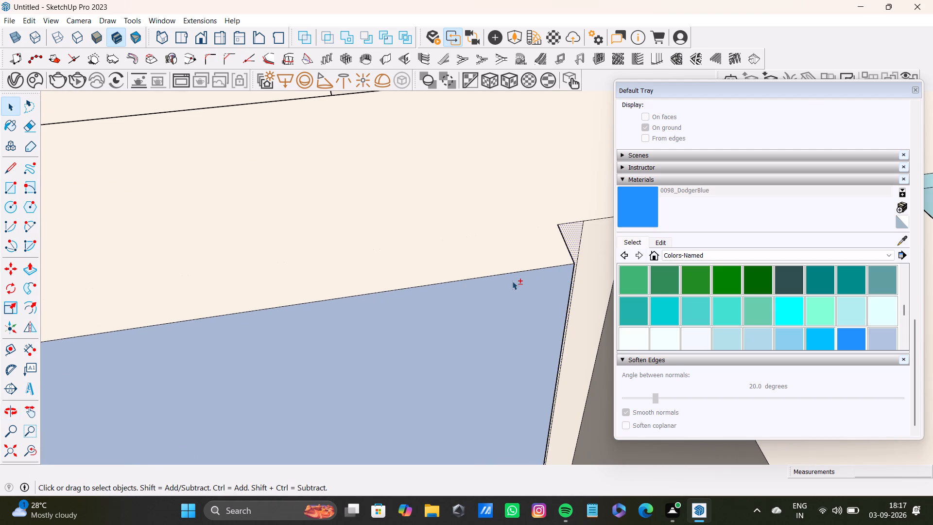
pyautogui.keyDown('shift'); pyautogui.scroll(-20, 512, 281); pyautogui.keyUp('shift')
pyautogui.keyDown('shift'); pyautogui.scroll(-14, 512, 281); pyautogui.keyUp('shift')
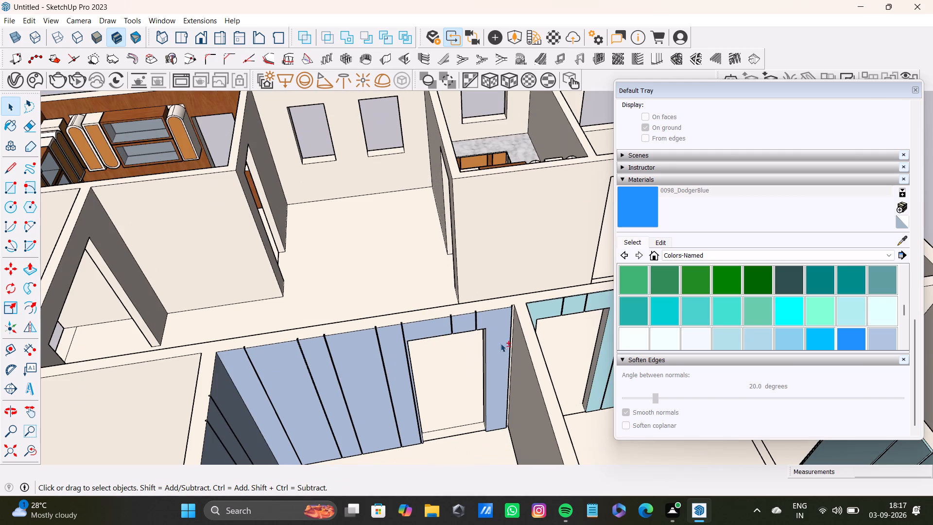
pyautogui.keyDown('shift'); pyautogui.scroll(17, 527, 310); pyautogui.keyUp('shift')
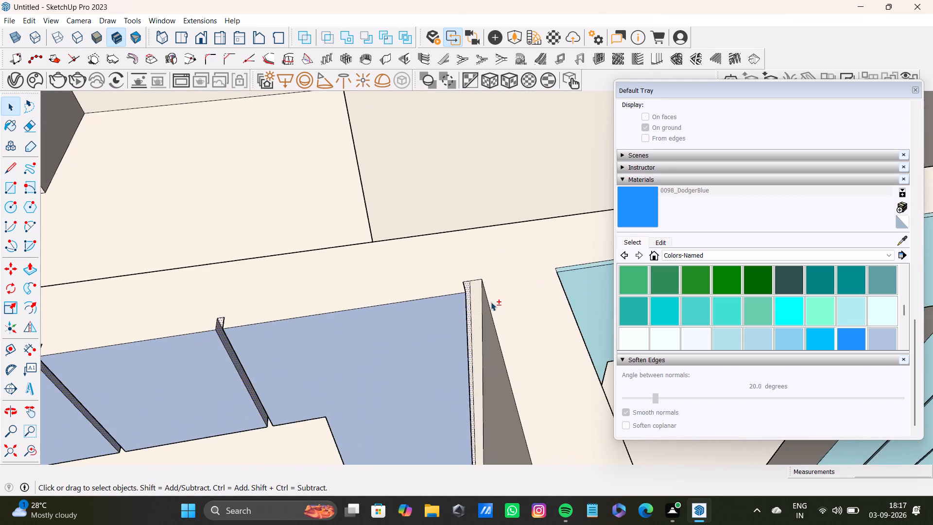
pyautogui.keyDown('shift'); pyautogui.scroll(9, 491, 302); pyautogui.keyUp('shift')
pyautogui.keyDown('shift'); pyautogui.click(471, 280); pyautogui.keyUp('shift')
pyautogui.keyDown('shift'); pyautogui.scroll(-6, 459, 296); pyautogui.keyUp('shift')
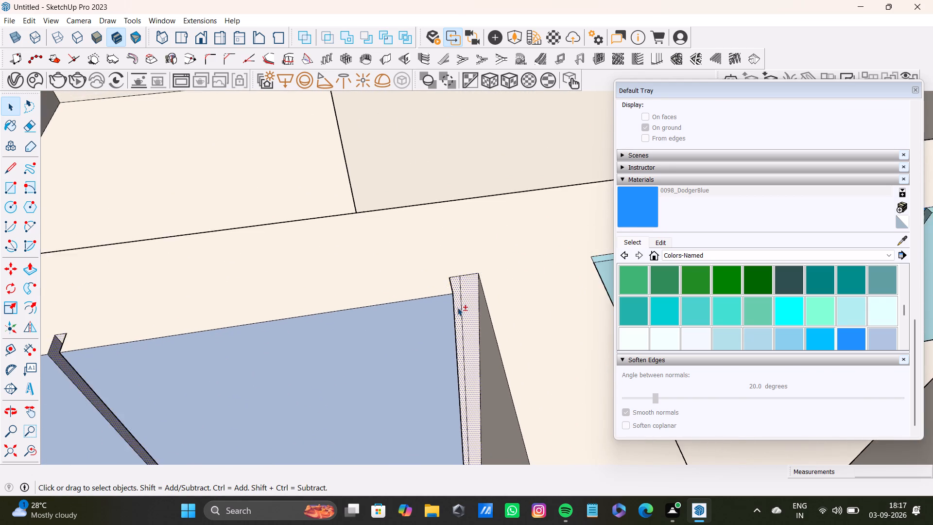
pyautogui.keyDown('shift'); pyautogui.scroll(-20, 457, 307); pyautogui.keyUp('shift')
pyautogui.keyDown('shift'); pyautogui.scroll(-3, 457, 307); pyautogui.keyUp('shift')
# Add one inner face of each of the side wall's two grooves nearest the doorway-wall corner to the selection.
pyautogui.keyDown('shift'); pyautogui.moveTo(423, 344); pyautogui.dragTo(561, 238, button='middle'); pyautogui.keyUp('shift')
pyautogui.moveTo(546, 303); pyautogui.dragTo(314, 364, button='middle')
pyautogui.keyDown('shift'); pyautogui.moveTo(289, 228); pyautogui.dragTo(435, 312, button='middle'); pyautogui.keyUp('shift')
pyautogui.moveTo(440, 310); pyautogui.dragTo(350, 321, button='middle')
pyautogui.scroll(3, 432, 274)
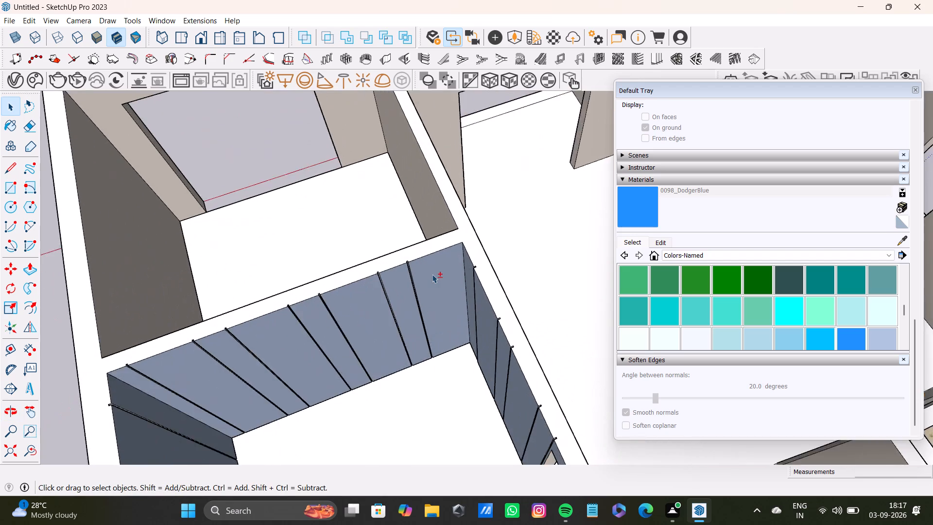
pyautogui.scroll(20, 432, 274)
pyautogui.scroll(4, 432, 274)
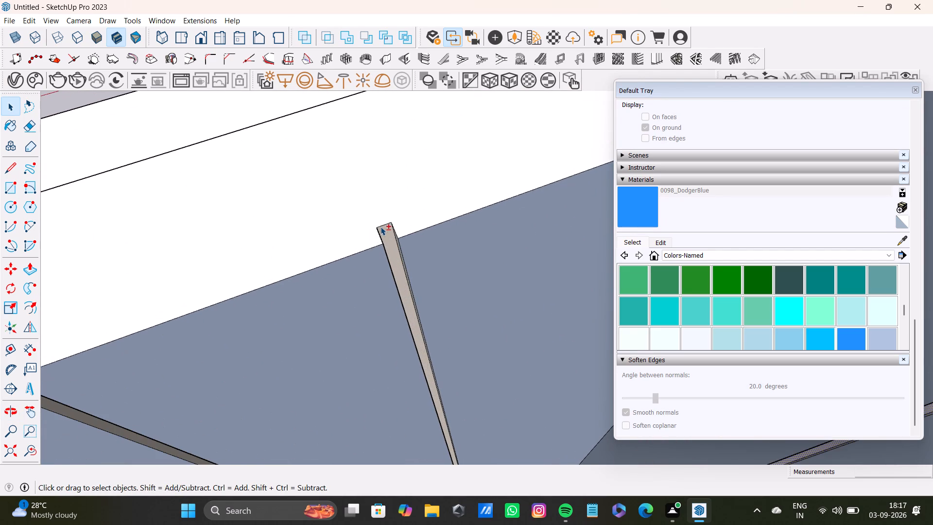
pyautogui.keyDown('shift'); pyautogui.click(385, 233); pyautogui.keyUp('shift')
pyautogui.keyDown('shift'); pyautogui.scroll(-9, 376, 317); pyautogui.keyUp('shift')
pyautogui.keyDown('shift'); pyautogui.moveTo(370, 324); pyautogui.dragTo(472, 269, button='middle'); pyautogui.keyUp('shift')
pyautogui.keyDown('shift'); pyautogui.scroll(3, 360, 293); pyautogui.keyUp('shift')
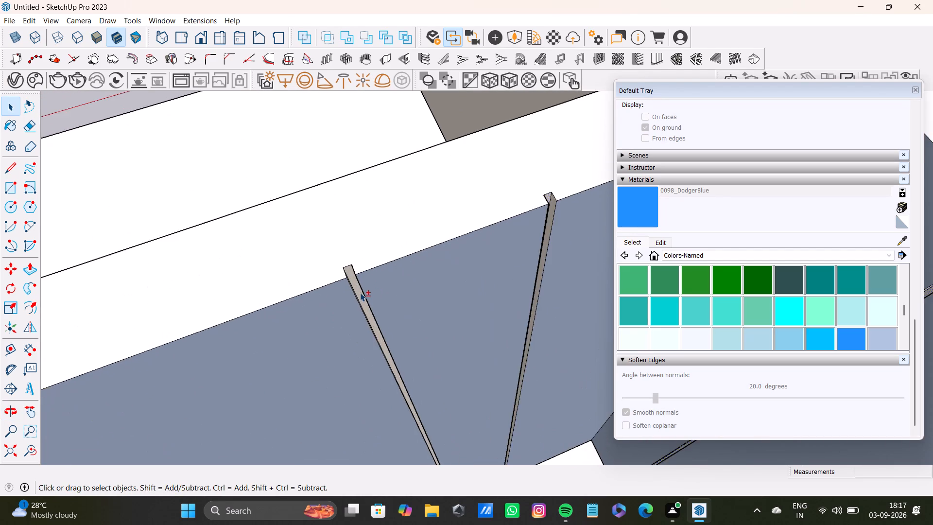
pyautogui.keyDown('shift'); pyautogui.scroll(5, 360, 293); pyautogui.keyUp('shift')
pyautogui.keyDown('shift'); pyautogui.click(356, 292); pyautogui.keyUp('shift')
pyautogui.keyDown('shift'); pyautogui.scroll(-14, 356, 298); pyautogui.keyUp('shift')
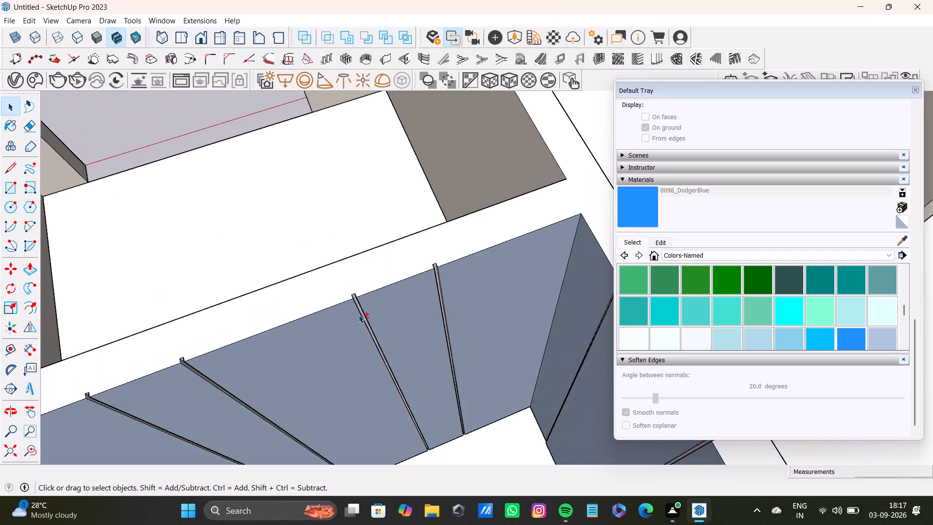
# Add the remaining inner faces of the side wall's first groove, nearest the doorway-wall corner, to the selection.
pyautogui.keyDown('shift'); pyautogui.scroll(17, 425, 299); pyautogui.keyUp('shift')
pyautogui.keyDown('shift'); pyautogui.moveTo(455, 254); pyautogui.dragTo(382, 297, button='middle'); pyautogui.keyUp('shift')
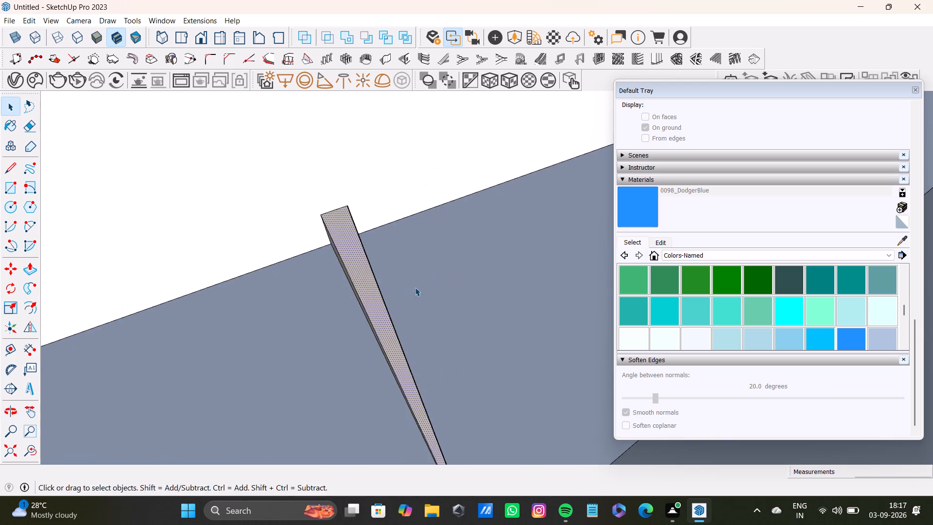
pyautogui.moveTo(393, 300); pyautogui.dragTo(327, 305, button='middle')
pyautogui.keyDown('shift'); pyautogui.scroll(8, 336, 217); pyautogui.keyUp('shift')
pyautogui.keyDown('shift'); pyautogui.click(363, 199); pyautogui.keyUp('shift')
pyautogui.moveTo(393, 309); pyautogui.dragTo(448, 297, button='middle')
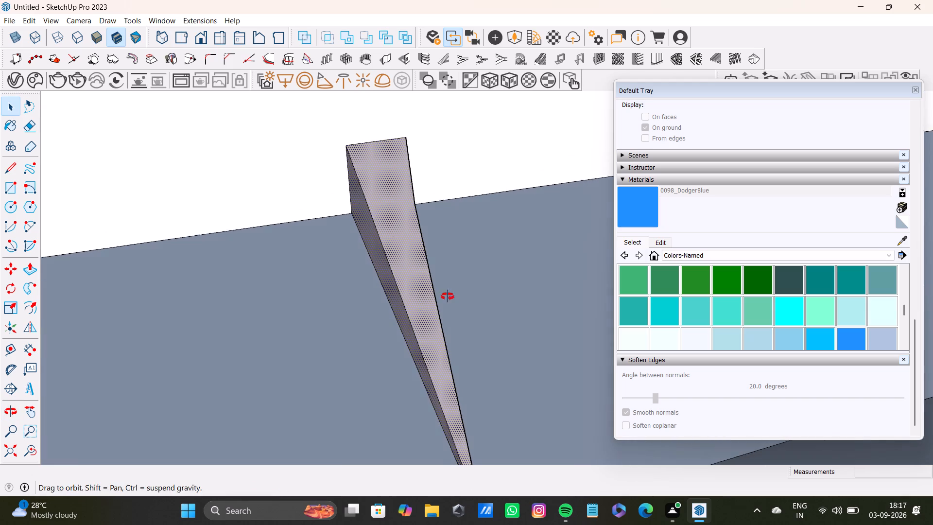
pyautogui.moveTo(448, 297); pyautogui.dragTo(562, 244, button='middle')
pyautogui.keyDown('shift'); pyautogui.click(375, 280); pyautogui.keyUp('shift')
pyautogui.keyDown('shift'); pyautogui.scroll(-13, 378, 293); pyautogui.keyUp('shift')
pyautogui.keyDown('shift'); pyautogui.moveTo(411, 333); pyautogui.dragTo(411, 328, button='middle'); pyautogui.keyUp('shift')
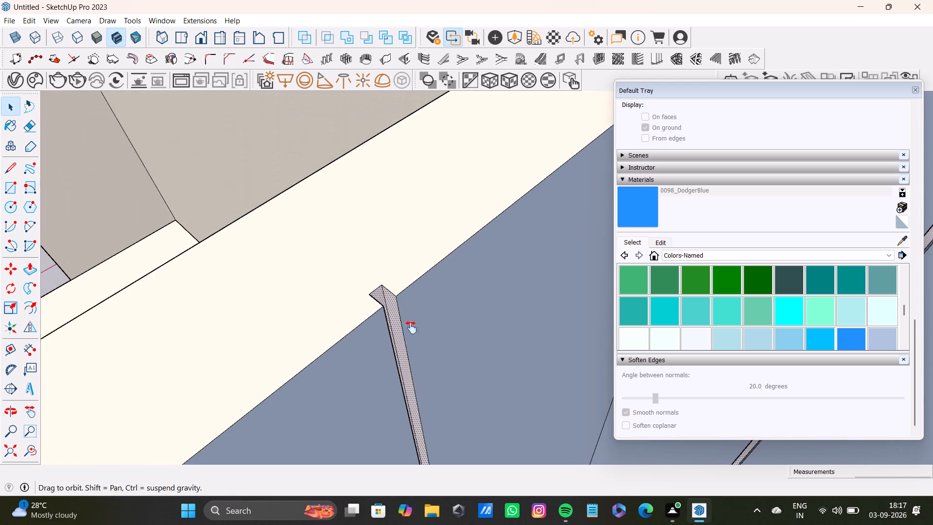
# Add the remaining inner faces of the side wall's second groove from the doorway-wall corner to the selection.
pyautogui.keyDown('shift'); pyautogui.moveTo(411, 328); pyautogui.dragTo(466, 175, button='middle'); pyautogui.keyUp('shift')
pyautogui.keyDown('shift'); pyautogui.scroll(-4, 394, 299); pyautogui.keyUp('shift')
pyautogui.keyDown('shift'); pyautogui.moveTo(352, 318); pyautogui.dragTo(426, 211, button='middle'); pyautogui.keyUp('shift')
pyautogui.keyDown('shift'); pyautogui.scroll(8, 315, 273); pyautogui.keyUp('shift')
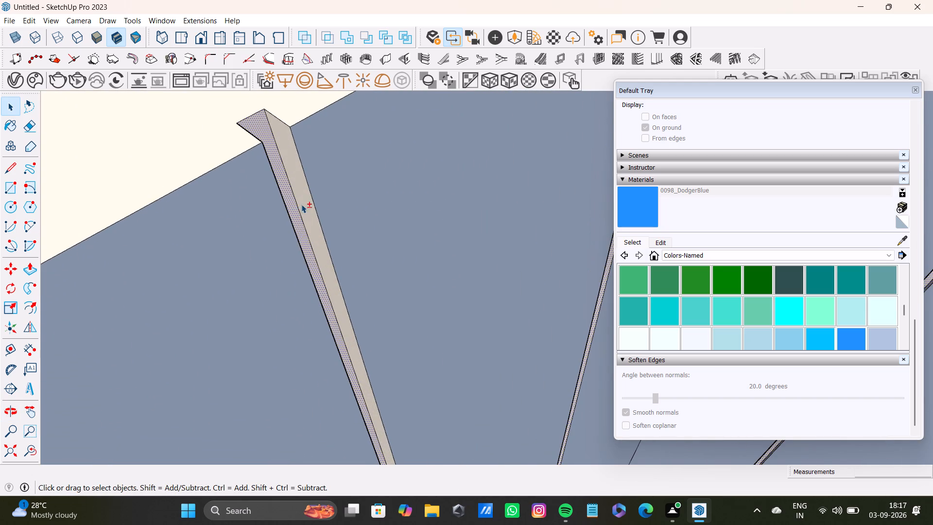
pyautogui.keyDown('shift'); pyautogui.click(301, 204); pyautogui.keyUp('shift')
pyautogui.moveTo(356, 257); pyautogui.dragTo(125, 275, button='middle')
pyautogui.keyDown('shift'); pyautogui.moveTo(476, 175); pyautogui.dragTo(444, 356, button='middle'); pyautogui.keyUp('shift')
pyautogui.keyDown('shift'); pyautogui.scroll(4, 376, 249); pyautogui.keyUp('shift')
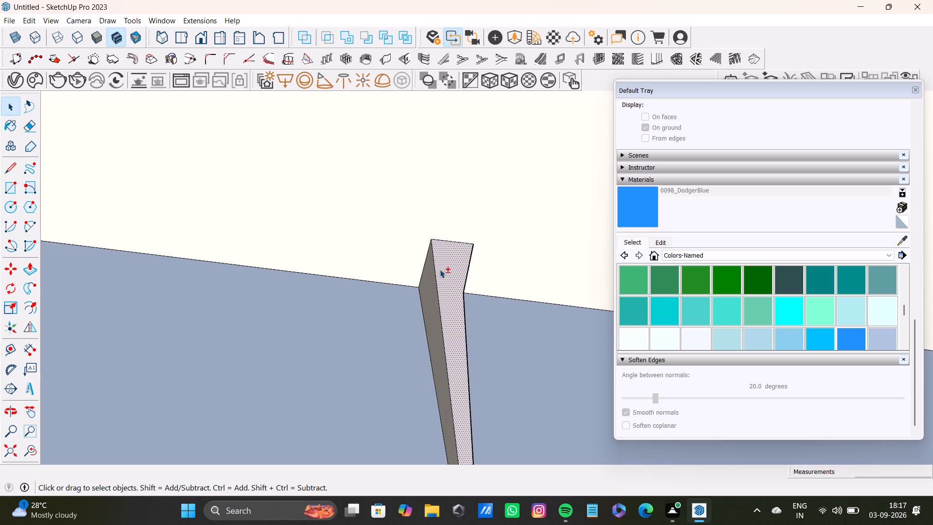
pyautogui.keyDown('shift'); pyautogui.click(425, 286); pyautogui.keyUp('shift')
pyautogui.keyDown('shift'); pyautogui.scroll(-15, 423, 292); pyautogui.keyUp('shift')
# Add the inner faces of the side wall's third groove from the doorway-wall corner to the selection.
pyautogui.keyDown('shift'); pyautogui.moveTo(299, 297); pyautogui.dragTo(692, 256, button='middle'); pyautogui.keyUp('shift')
pyautogui.keyDown('shift'); pyautogui.scroll(-1, 692, 256); pyautogui.keyUp('shift')
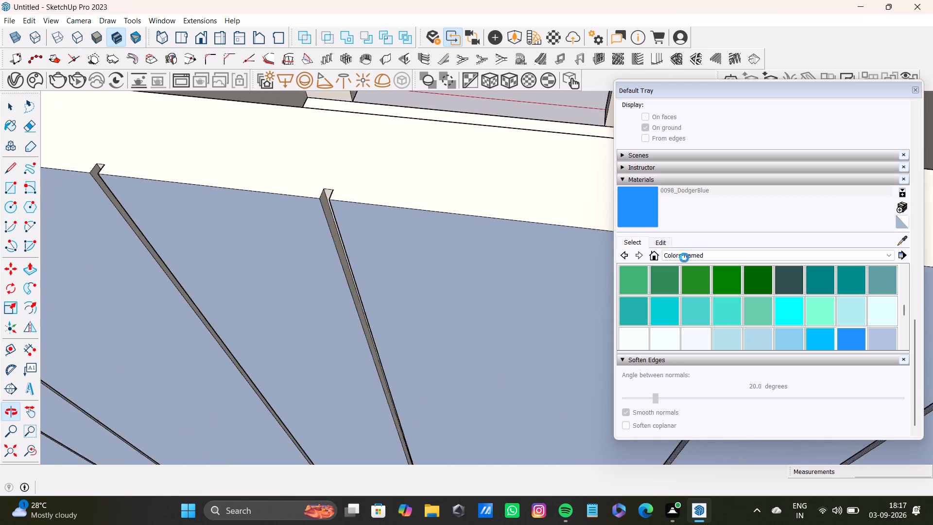
pyautogui.keyDown('shift'); pyautogui.scroll(12, 255, 243); pyautogui.keyUp('shift')
pyautogui.keyDown('shift'); pyautogui.click(377, 165); pyautogui.keyUp('shift')
pyautogui.keyDown('shift'); pyautogui.click(391, 152); pyautogui.keyUp('shift')
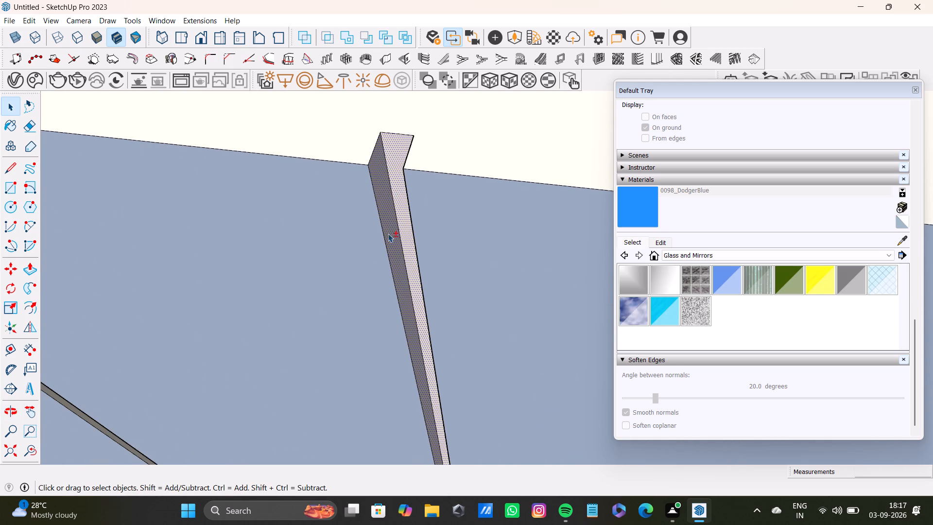
pyautogui.moveTo(385, 264); pyautogui.dragTo(536, 242, button='middle')
pyautogui.keyDown('shift'); pyautogui.click(361, 221); pyautogui.keyUp('shift')
pyautogui.keyDown('shift'); pyautogui.scroll(-5, 346, 229); pyautogui.keyUp('shift')
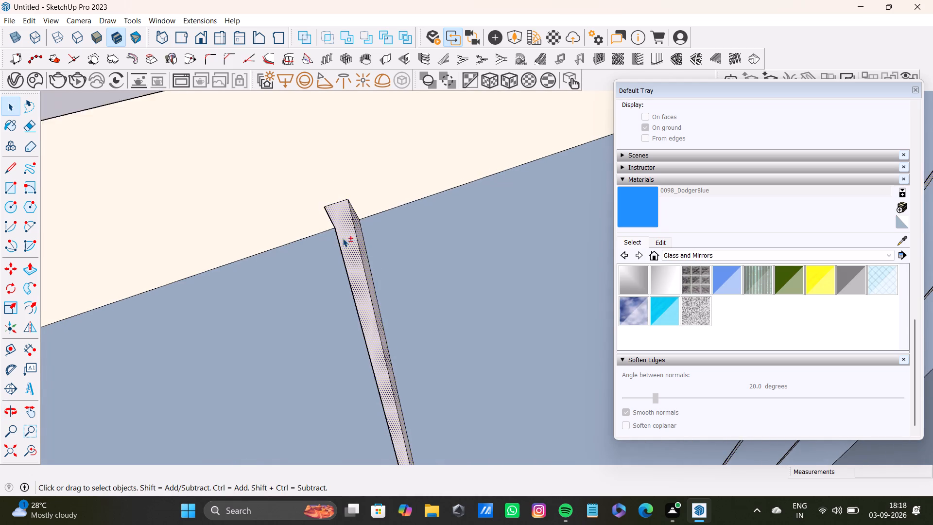
pyautogui.keyDown('shift'); pyautogui.scroll(-12, 343, 238); pyautogui.keyUp('shift')
# Add the inner faces of the side wall's fourth groove from the doorway-wall corner to the selection.
pyautogui.keyDown('shift'); pyautogui.moveTo(333, 273); pyautogui.dragTo(463, 216, button='middle'); pyautogui.keyUp('shift')
pyautogui.keyDown('shift'); pyautogui.scroll(11, 278, 262); pyautogui.keyUp('shift')
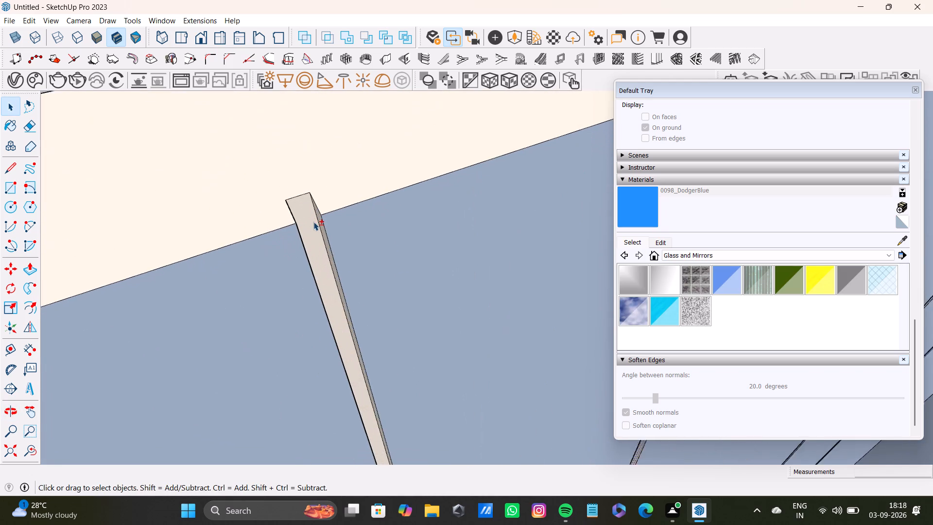
pyautogui.keyDown('shift'); pyautogui.scroll(6, 313, 222); pyautogui.keyUp('shift')
pyautogui.keyDown('shift'); pyautogui.click(312, 207); pyautogui.keyUp('shift')
pyautogui.keyDown('shift'); pyautogui.click(324, 212); pyautogui.keyUp('shift')
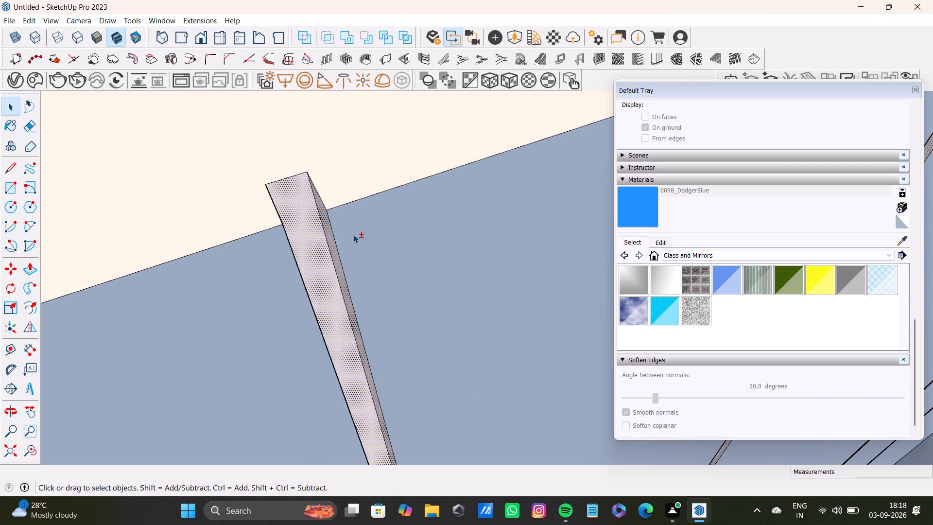
pyautogui.keyDown('shift'); pyautogui.moveTo(354, 235); pyautogui.dragTo(227, 277, button='middle'); pyautogui.keyUp('shift')
pyautogui.keyDown('shift'); pyautogui.scroll(3, 403, 171); pyautogui.keyUp('shift')
pyautogui.keyDown('shift'); pyautogui.click(352, 159); pyautogui.keyUp('shift')
pyautogui.keyDown('shift'); pyautogui.scroll(-4, 348, 185); pyautogui.keyUp('shift')
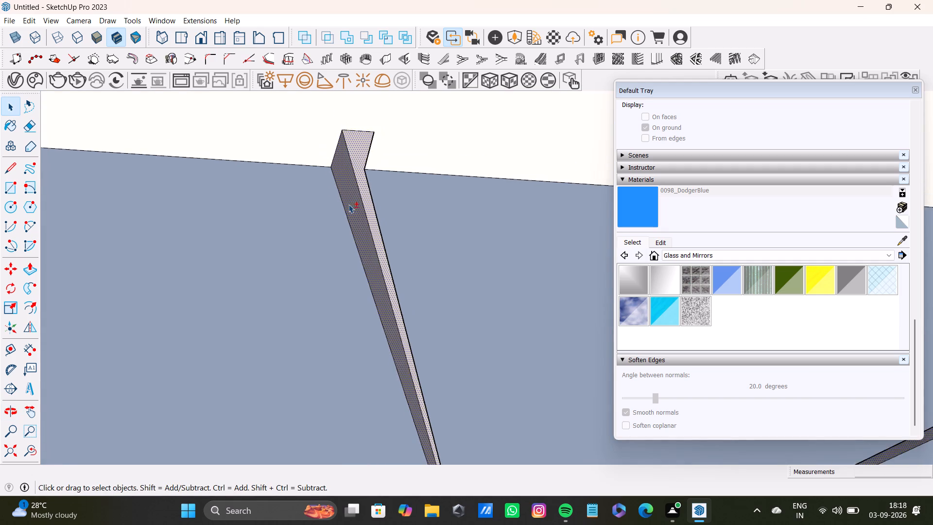
pyautogui.keyDown('shift'); pyautogui.scroll(-14, 348, 204); pyautogui.keyUp('shift')
# Add the inner faces of the side wall's fifth groove from the doorway-wall corner to the selection.
pyautogui.keyDown('shift'); pyautogui.moveTo(348, 236); pyautogui.dragTo(601, 247, button='middle'); pyautogui.keyUp('shift')
pyautogui.keyDown('shift'); pyautogui.scroll(3, 240, 248); pyautogui.keyUp('shift')
pyautogui.keyDown('shift'); pyautogui.moveTo(203, 242); pyautogui.dragTo(396, 264, button='middle'); pyautogui.keyUp('shift')
pyautogui.keyDown('shift'); pyautogui.scroll(12, 322, 210); pyautogui.keyUp('shift')
pyautogui.keyDown('shift'); pyautogui.click(328, 159); pyautogui.keyUp('shift')
pyautogui.keyDown('shift'); pyautogui.click(301, 176); pyautogui.keyUp('shift')
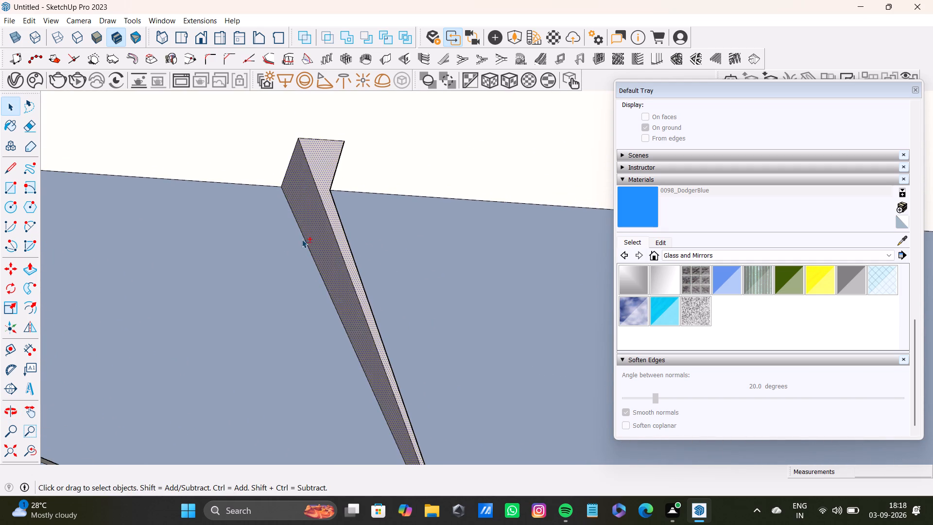
pyautogui.moveTo(302, 239); pyautogui.dragTo(465, 215, button='middle')
pyautogui.keyDown('shift'); pyautogui.click(304, 284); pyautogui.keyUp('shift')
pyautogui.keyDown('shift'); pyautogui.scroll(-3, 304, 287); pyautogui.keyUp('shift')
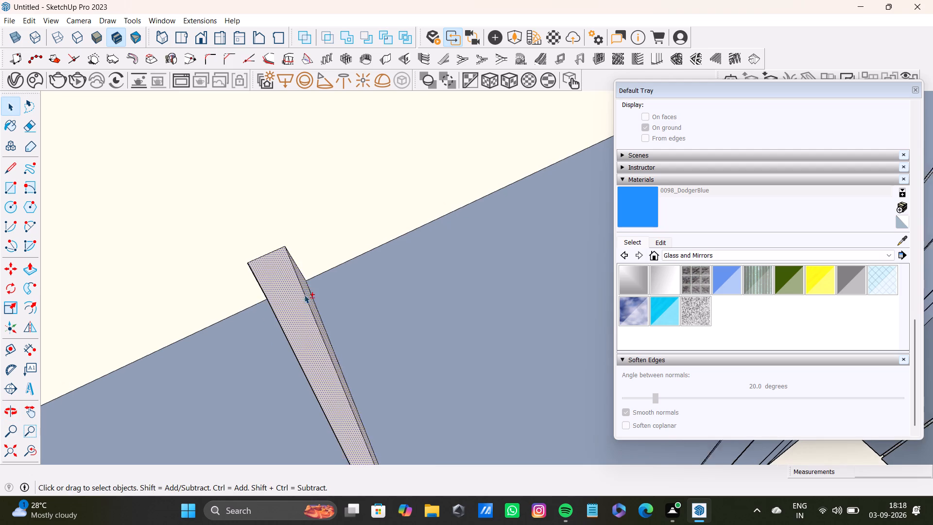
pyautogui.keyDown('shift'); pyautogui.scroll(-10, 304, 295); pyautogui.keyUp('shift')
# Add the inner faces of the side wall's sixth groove from the doorway-wall corner to the selection.
pyautogui.keyDown('shift'); pyautogui.moveTo(304, 325); pyautogui.dragTo(419, 232, button='middle'); pyautogui.keyUp('shift')
pyautogui.keyDown('shift'); pyautogui.scroll(-4, 284, 305); pyautogui.keyUp('shift')
pyautogui.keyDown('shift'); pyautogui.moveTo(227, 329); pyautogui.dragTo(380, 205, button='middle'); pyautogui.keyUp('shift')
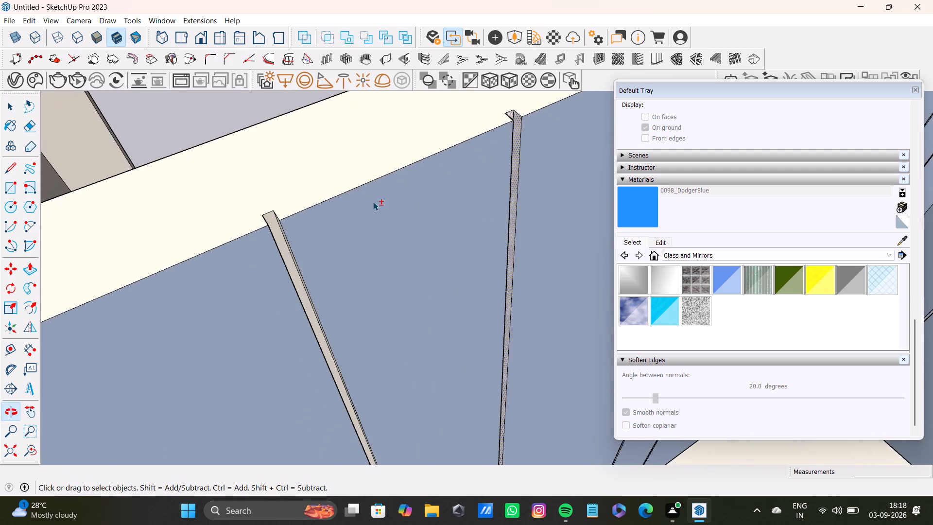
pyautogui.keyDown('shift'); pyautogui.scroll(17, 265, 198); pyautogui.keyUp('shift')
pyautogui.keyDown('shift'); pyautogui.click(272, 230); pyautogui.keyUp('shift')
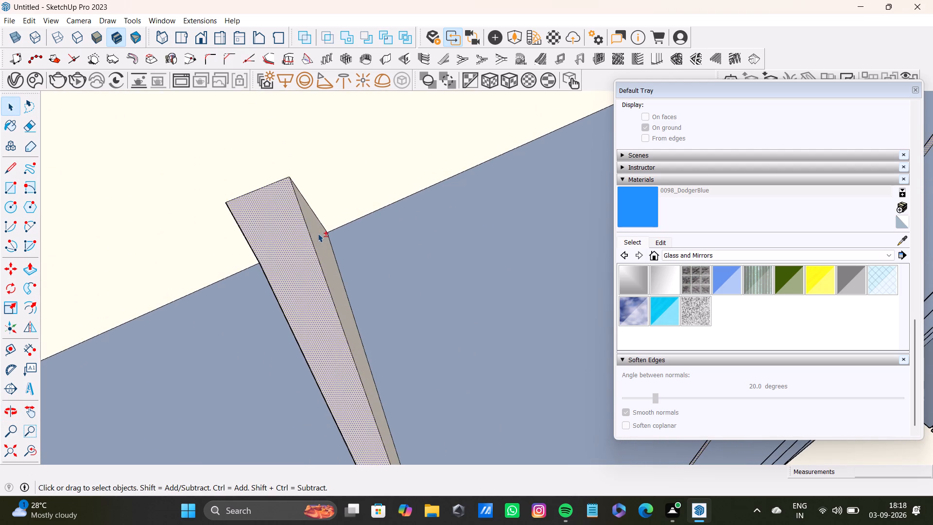
pyautogui.keyDown('shift'); pyautogui.click(318, 233); pyautogui.keyUp('shift')
pyautogui.moveTo(328, 261); pyautogui.dragTo(178, 278, button='middle')
pyautogui.keyDown('shift'); pyautogui.scroll(3, 283, 205); pyautogui.keyUp('shift')
pyautogui.keyDown('shift'); pyautogui.click(363, 176); pyautogui.keyUp('shift')
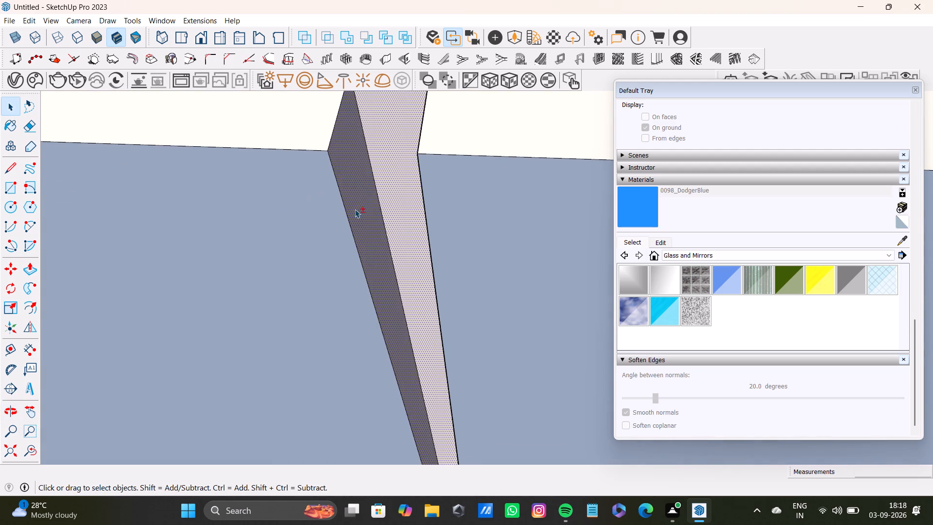
pyautogui.keyDown('shift'); pyautogui.scroll(-19, 354, 217); pyautogui.keyUp('shift')
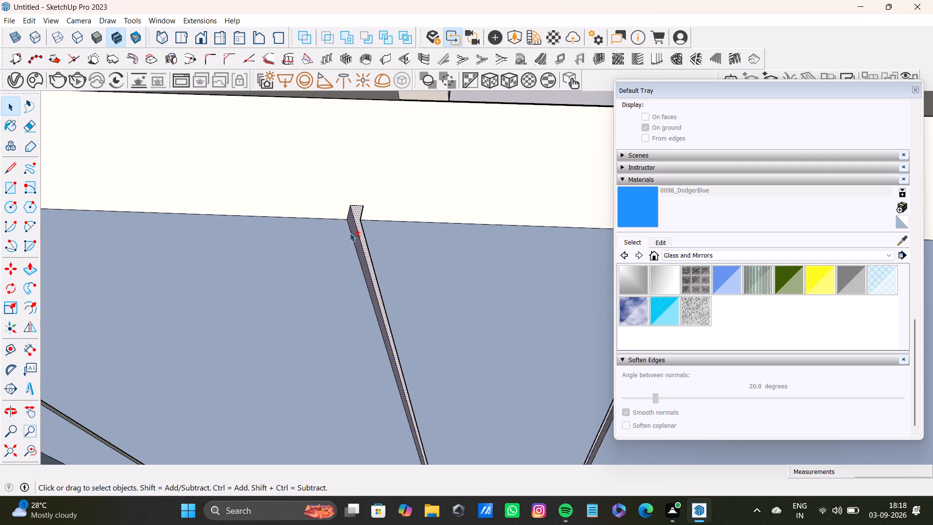
pyautogui.keyDown('shift'); pyautogui.scroll(-3, 350, 233); pyautogui.keyUp('shift')
# Add the inner faces of the side wall's seventh groove from the doorway-wall corner to the selection.
pyautogui.keyDown('shift'); pyautogui.moveTo(276, 216); pyautogui.dragTo(523, 211, button='middle'); pyautogui.keyUp('shift')
pyautogui.keyDown('shift'); pyautogui.scroll(-4, 395, 236); pyautogui.keyUp('shift')
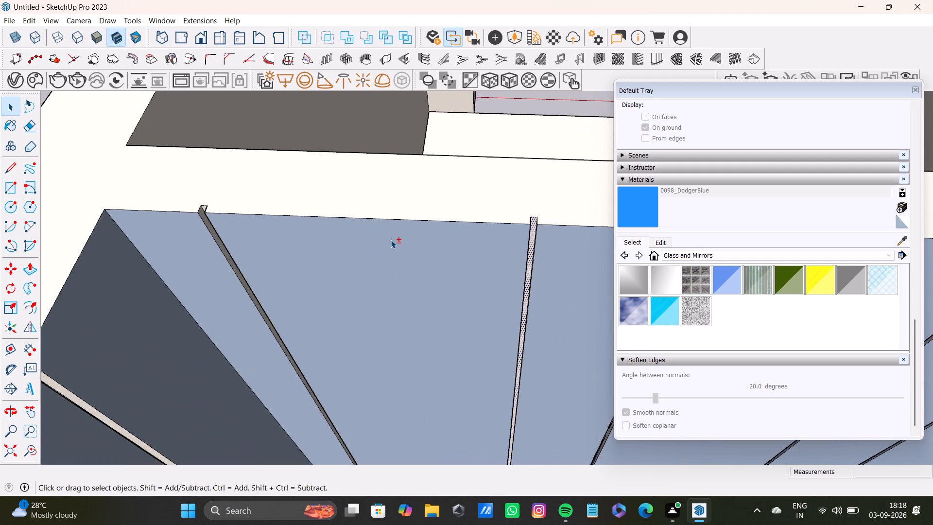
pyautogui.keyDown('shift'); pyautogui.scroll(8, 272, 297); pyautogui.keyUp('shift')
pyautogui.keyDown('shift'); pyautogui.moveTo(229, 216); pyautogui.dragTo(408, 260, button='middle'); pyautogui.keyUp('shift')
pyautogui.keyDown('shift'); pyautogui.scroll(8, 354, 210); pyautogui.keyUp('shift')
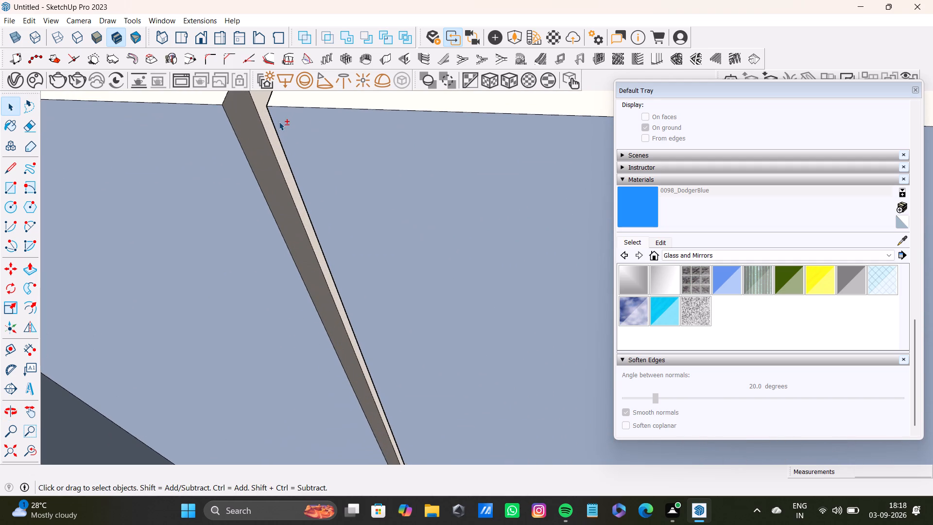
pyautogui.keyDown('shift'); pyautogui.click(255, 128); pyautogui.keyUp('shift')
pyautogui.keyDown('shift'); pyautogui.click(265, 109); pyautogui.keyUp('shift')
pyautogui.keyDown('shift'); pyautogui.moveTo(313, 190); pyautogui.dragTo(486, 179, button='middle'); pyautogui.keyUp('shift')
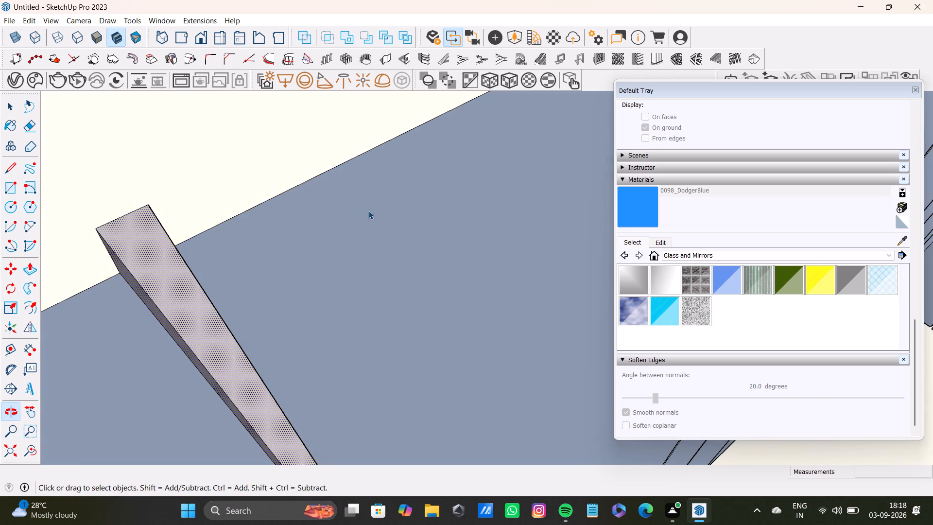
pyautogui.keyDown('shift'); pyautogui.moveTo(221, 275); pyautogui.dragTo(304, 186, button='middle'); pyautogui.keyUp('shift')
pyautogui.moveTo(341, 228); pyautogui.dragTo(379, 214, button='middle')
pyautogui.keyDown('shift'); pyautogui.click(252, 212); pyautogui.keyUp('shift')
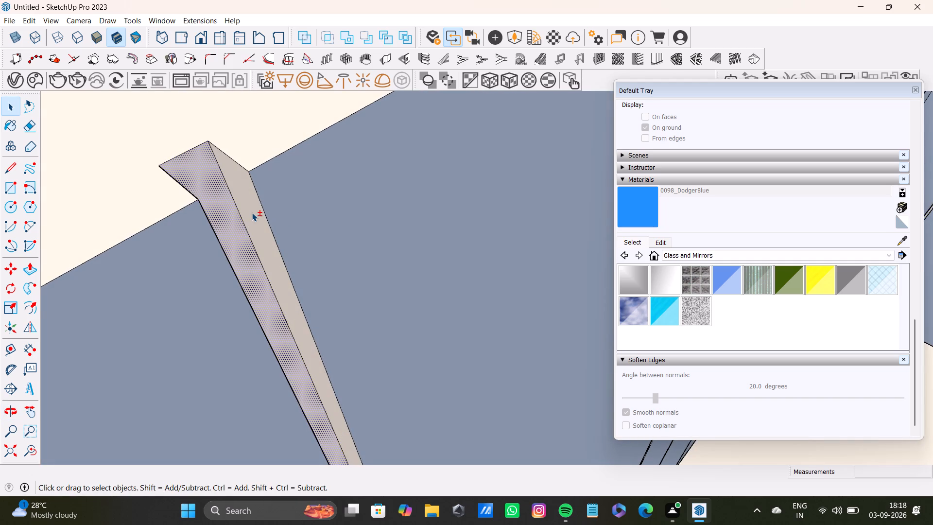
pyautogui.keyDown('shift'); pyautogui.scroll(-8, 254, 220); pyautogui.keyUp('shift')
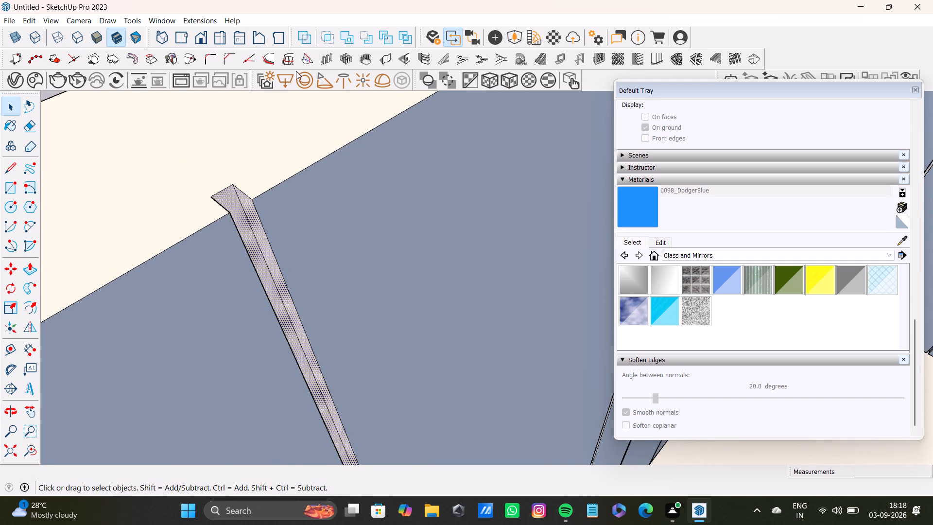
pyautogui.keyDown('shift'); pyautogui.scroll(-12, 281, 269); pyautogui.keyUp('shift')
# Add the inner faces of the window wall's first groove from the side-wall corner to the selection.
pyautogui.keyDown('shift'); pyautogui.moveTo(343, 325); pyautogui.dragTo(398, 254, button='middle'); pyautogui.keyUp('shift')
pyautogui.moveTo(418, 264); pyautogui.dragTo(244, 298, button='middle')
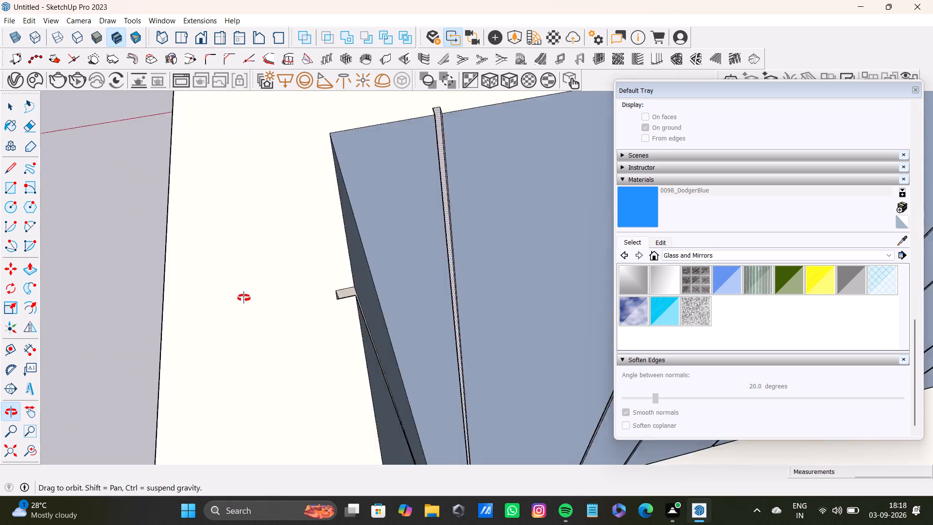
pyautogui.moveTo(244, 298); pyautogui.dragTo(141, 299, button='middle')
pyautogui.keyDown('shift'); pyautogui.moveTo(452, 250); pyautogui.dragTo(465, 334, button='middle'); pyautogui.keyUp('shift')
pyautogui.moveTo(511, 325); pyautogui.dragTo(238, 343, button='middle')
pyautogui.keyDown('shift'); pyautogui.scroll(3, 389, 232); pyautogui.keyUp('shift')
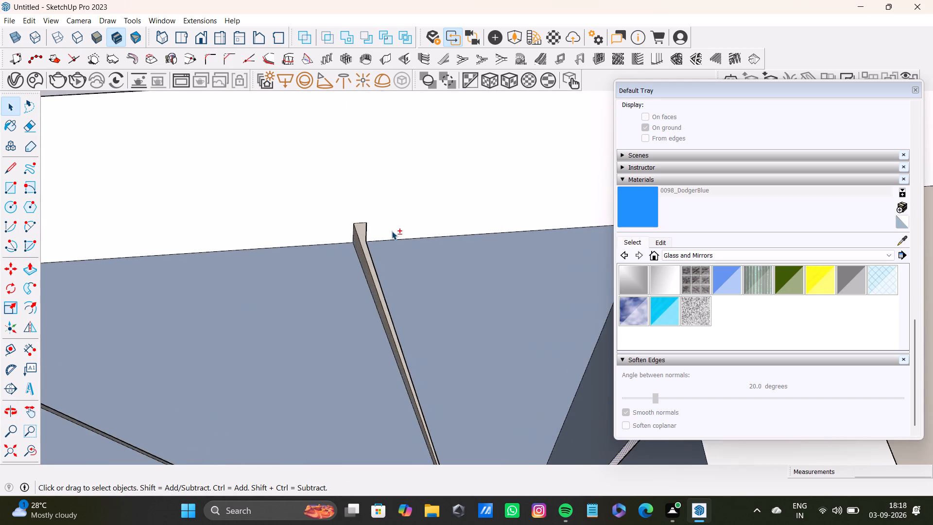
pyautogui.keyDown('shift'); pyautogui.scroll(9, 392, 231); pyautogui.keyUp('shift')
pyautogui.keyDown('shift'); pyautogui.click(356, 224); pyautogui.keyUp('shift')
pyautogui.keyDown('shift'); pyautogui.click(351, 255); pyautogui.keyUp('shift')
pyautogui.keyDown('shift'); pyautogui.moveTo(376, 297); pyautogui.dragTo(423, 269, button='middle'); pyautogui.keyUp('shift')
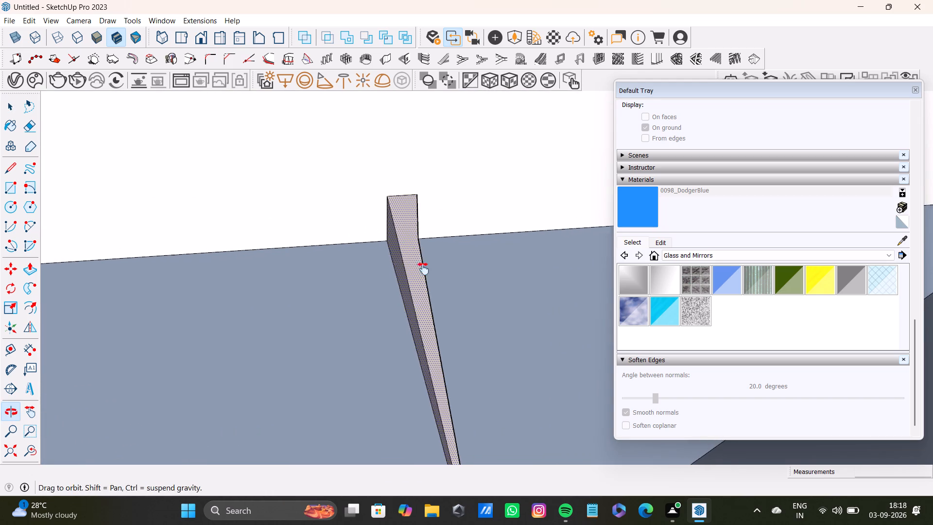
pyautogui.keyDown('shift'); pyautogui.moveTo(423, 269); pyautogui.dragTo(420, 239, button='middle'); pyautogui.keyUp('shift')
pyautogui.moveTo(410, 261); pyautogui.dragTo(567, 226, button='middle')
pyautogui.keyDown('shift'); pyautogui.click(380, 236); pyautogui.keyUp('shift')
pyautogui.keyDown('shift'); pyautogui.scroll(-6, 380, 236); pyautogui.keyUp('shift')
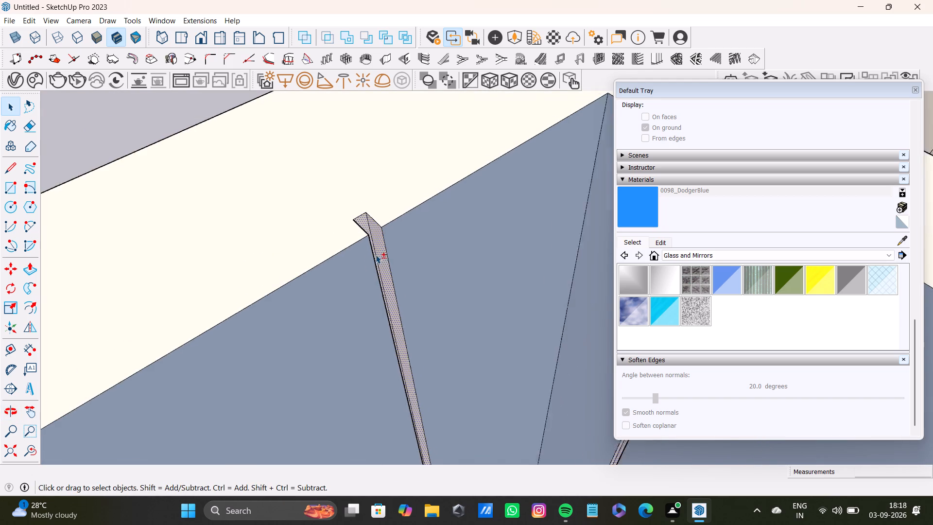
# Add the inner faces of the window wall's second groove from the side-wall corner to the selection.
pyautogui.keyDown('shift'); pyautogui.scroll(-13, 376, 255); pyautogui.keyUp('shift')
pyautogui.keyDown('shift'); pyautogui.moveTo(345, 295); pyautogui.dragTo(526, 157, button='middle'); pyautogui.keyUp('shift')
pyautogui.keyDown('shift'); pyautogui.scroll(15, 353, 227); pyautogui.keyUp('shift')
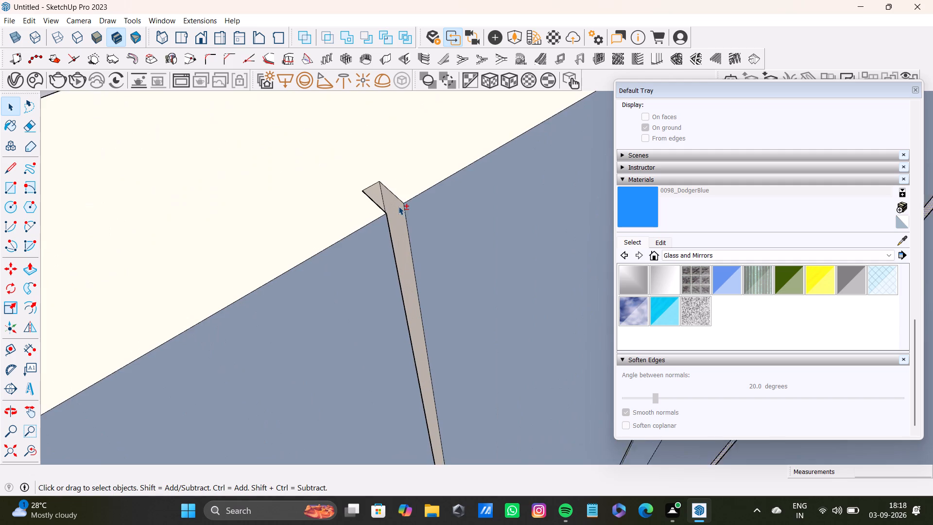
pyautogui.keyDown('shift'); pyautogui.scroll(3, 398, 206); pyautogui.keyUp('shift')
pyautogui.keyDown('shift'); pyautogui.click(399, 211); pyautogui.keyUp('shift')
pyautogui.keyDown('shift'); pyautogui.click(365, 188); pyautogui.keyUp('shift')
pyautogui.moveTo(427, 245); pyautogui.dragTo(222, 246, button='middle')
pyautogui.keyDown('shift'); pyautogui.scroll(3, 464, 185); pyautogui.keyUp('shift')
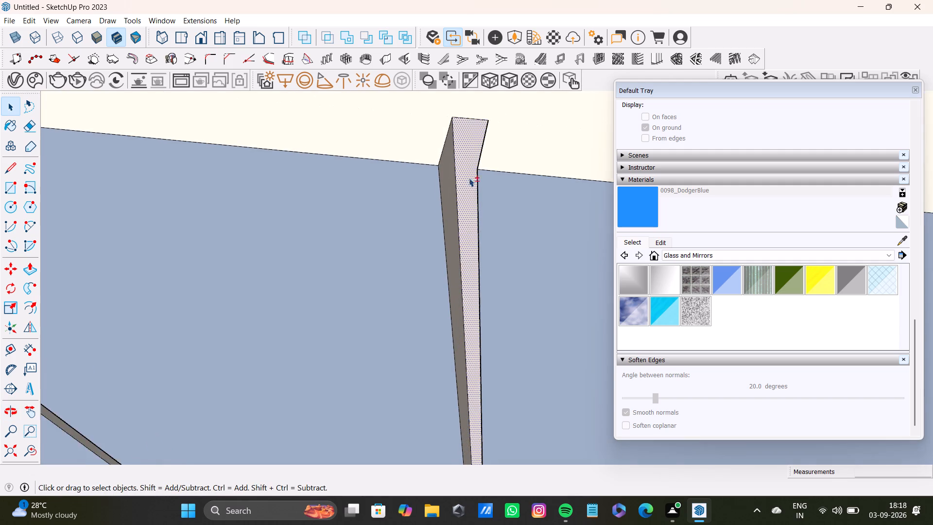
pyautogui.keyDown('shift'); pyautogui.click(449, 172); pyautogui.keyUp('shift')
pyautogui.keyDown('shift'); pyautogui.scroll(-13, 443, 187); pyautogui.keyUp('shift')
# Add the inner faces of the window wall's third groove from the side-wall corner to the selection.
pyautogui.keyDown('shift'); pyautogui.moveTo(256, 205); pyautogui.dragTo(587, 243, button='middle'); pyautogui.keyUp('shift')
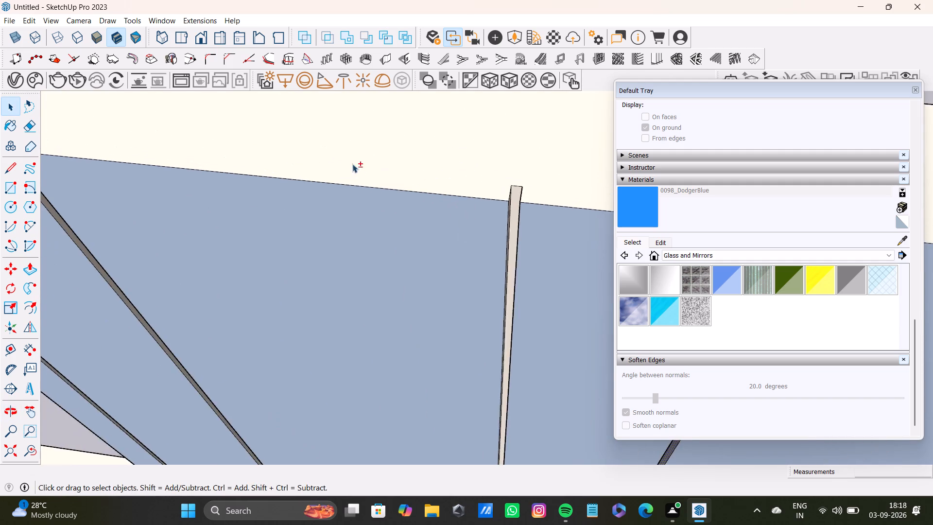
pyautogui.keyDown('shift'); pyautogui.scroll(3, 351, 164); pyautogui.keyUp('shift')
pyautogui.keyDown('shift'); pyautogui.moveTo(542, 242); pyautogui.dragTo(464, 248, button='middle'); pyautogui.keyUp('shift')
pyautogui.keyDown('shift'); pyautogui.scroll(10, 509, 216); pyautogui.keyUp('shift')
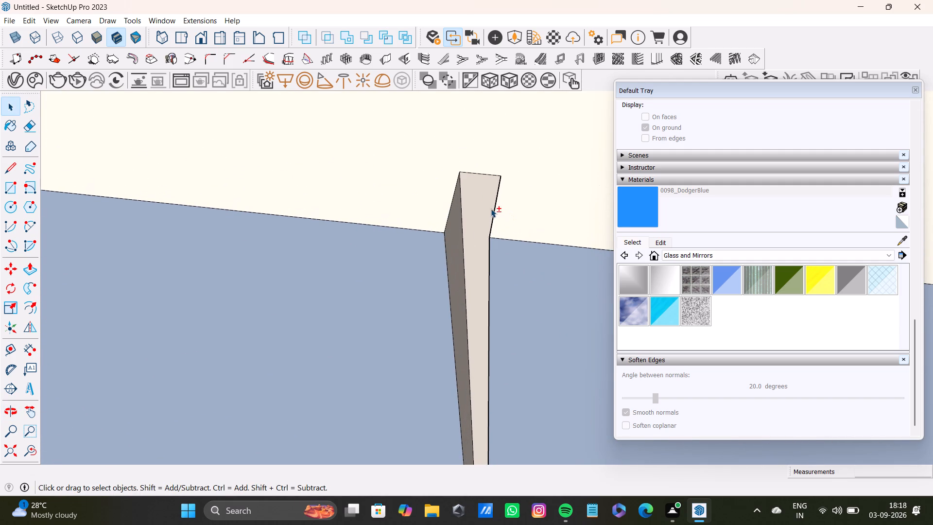
pyautogui.keyDown('shift'); pyautogui.click(488, 205); pyautogui.keyUp('shift')
pyautogui.keyDown('shift'); pyautogui.click(459, 222); pyautogui.keyUp('shift')
pyautogui.keyDown('shift'); pyautogui.moveTo(505, 262); pyautogui.dragTo(704, 226, button='middle'); pyautogui.keyUp('shift')
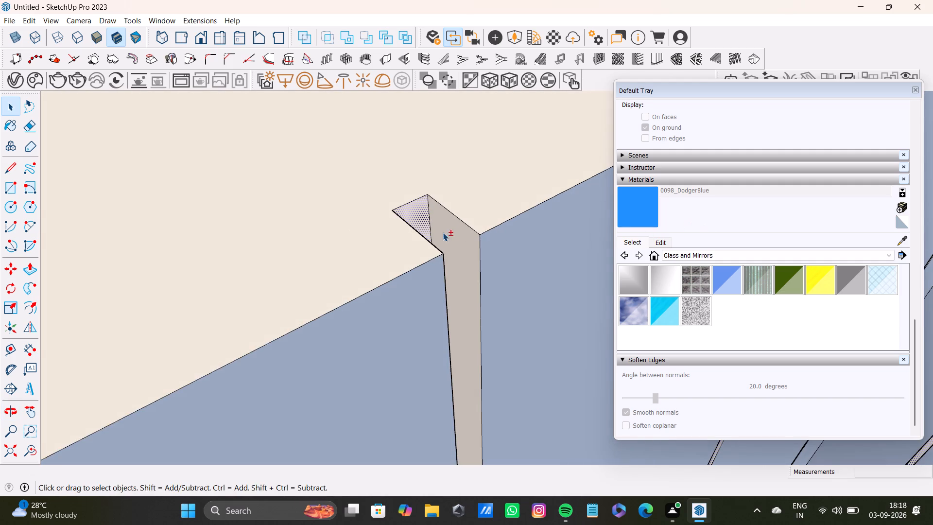
pyautogui.keyDown('shift'); pyautogui.click(450, 233); pyautogui.keyUp('shift')
pyautogui.keyDown('shift'); pyautogui.scroll(-20, 445, 242); pyautogui.keyUp('shift')
pyautogui.keyDown('shift'); pyautogui.scroll(-9, 445, 242); pyautogui.keyUp('shift')
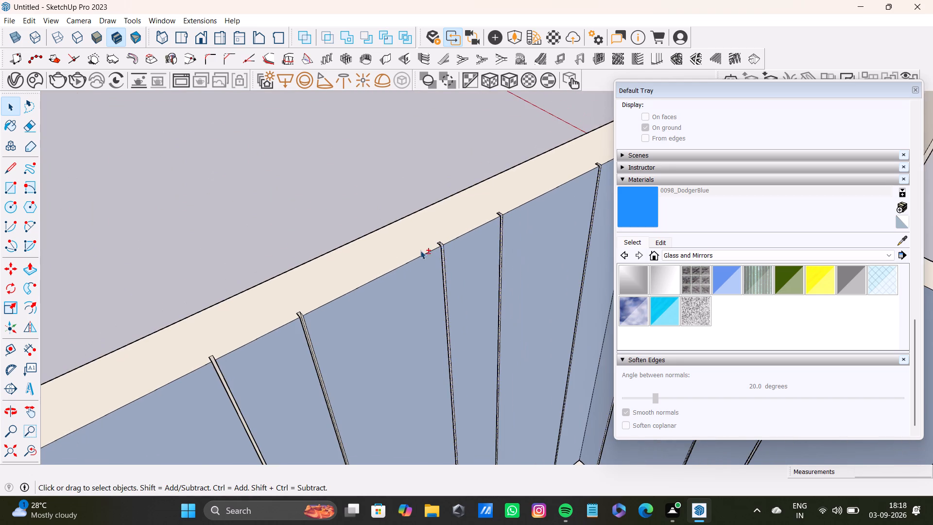
# Add the inner faces of the window wall's fourth groove from the side-wall corner to the selection.
pyautogui.keyDown('shift'); pyautogui.scroll(20, 257, 363); pyautogui.keyUp('shift')
pyautogui.keyDown('shift'); pyautogui.scroll(4, 257, 363); pyautogui.keyUp('shift')
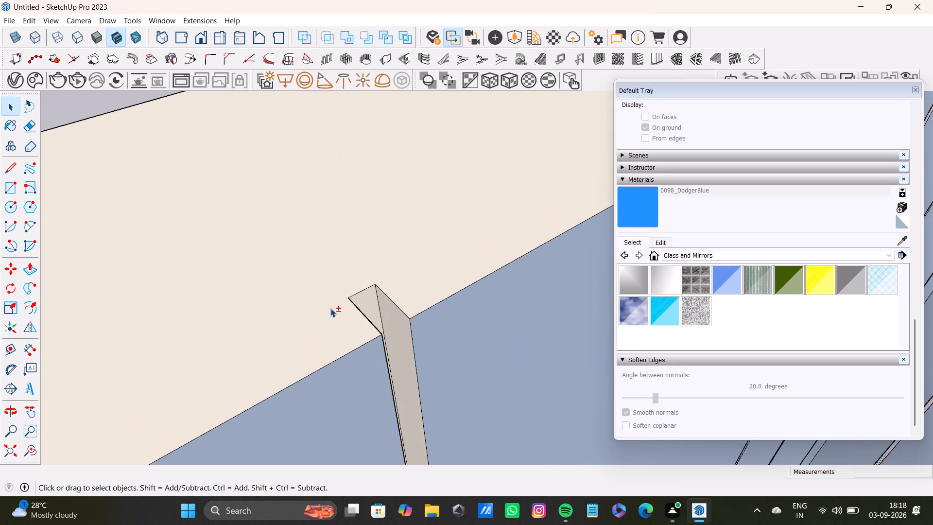
pyautogui.keyDown('shift'); pyautogui.scroll(5, 330, 308); pyautogui.keyUp('shift')
pyautogui.keyDown('shift'); pyautogui.click(387, 295); pyautogui.keyUp('shift')
pyautogui.keyDown('shift'); pyautogui.click(422, 304); pyautogui.keyUp('shift')
pyautogui.moveTo(433, 363); pyautogui.dragTo(246, 369, button='middle')
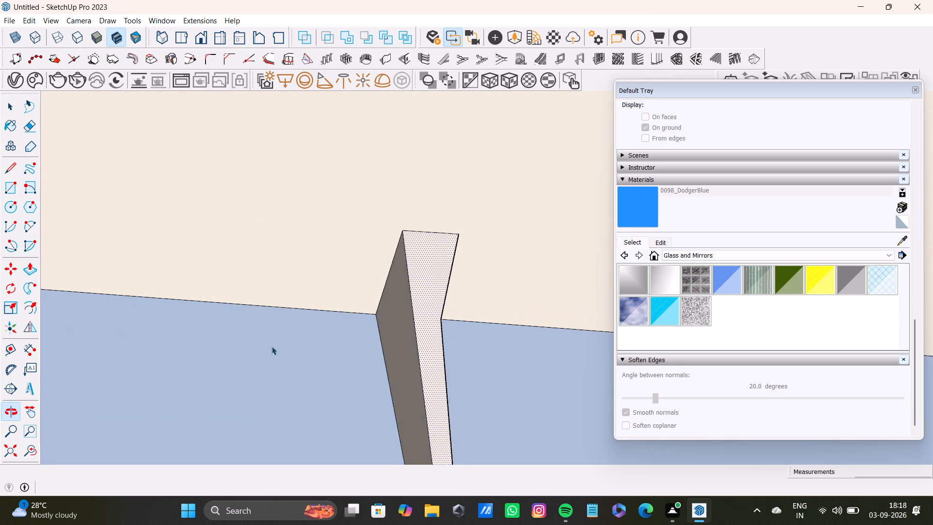
pyautogui.keyDown('shift'); pyautogui.scroll(2, 377, 320); pyautogui.keyUp('shift')
pyautogui.keyDown('shift'); pyautogui.click(404, 313); pyautogui.keyUp('shift')
pyautogui.keyDown('shift'); pyautogui.scroll(-20, 392, 329); pyautogui.keyUp('shift')
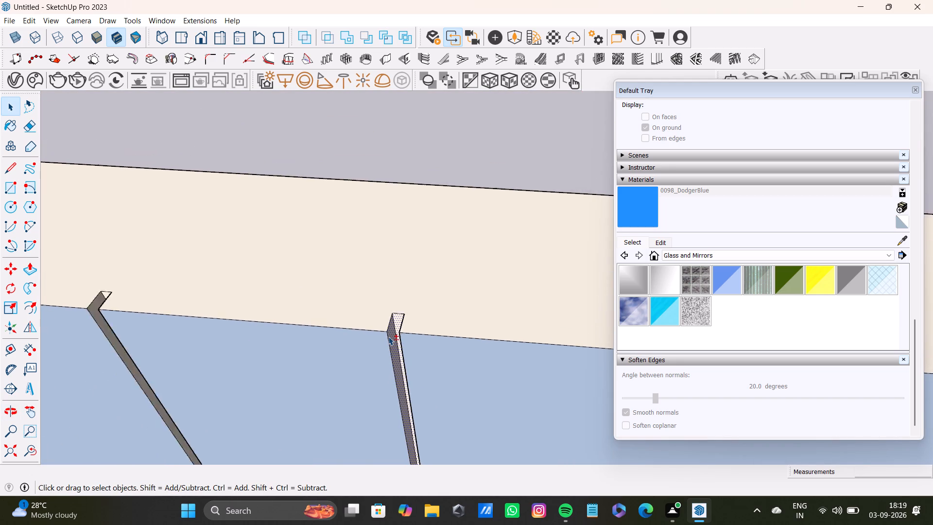
pyautogui.keyDown('shift'); pyautogui.scroll(-1, 388, 336); pyautogui.keyUp('shift')
# Add the inner faces of the window wall's fifth groove from the side-wall corner to the selection.
pyautogui.keyDown('shift'); pyautogui.moveTo(309, 321); pyautogui.dragTo(455, 325, button='middle'); pyautogui.keyUp('shift')
pyautogui.keyDown('shift'); pyautogui.scroll(14, 294, 297); pyautogui.keyUp('shift')
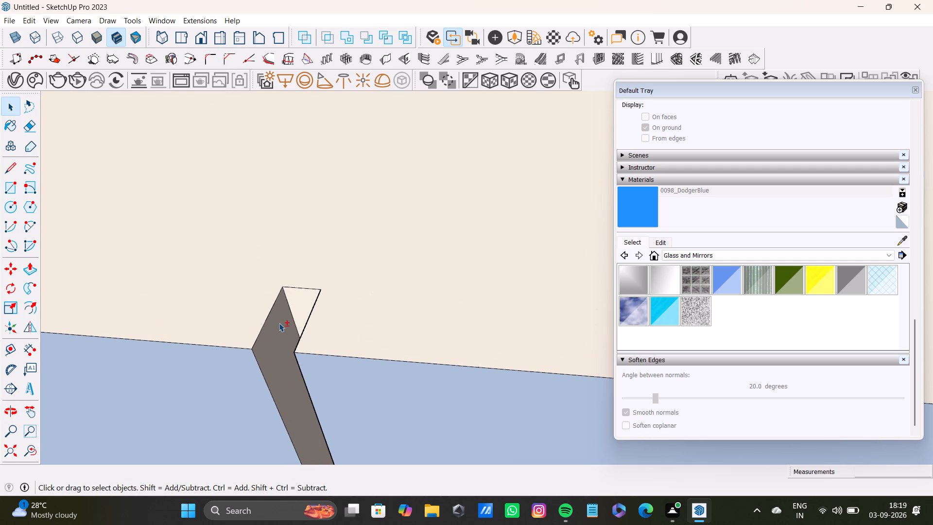
pyautogui.keyDown('shift'); pyautogui.scroll(1, 279, 323); pyautogui.keyUp('shift')
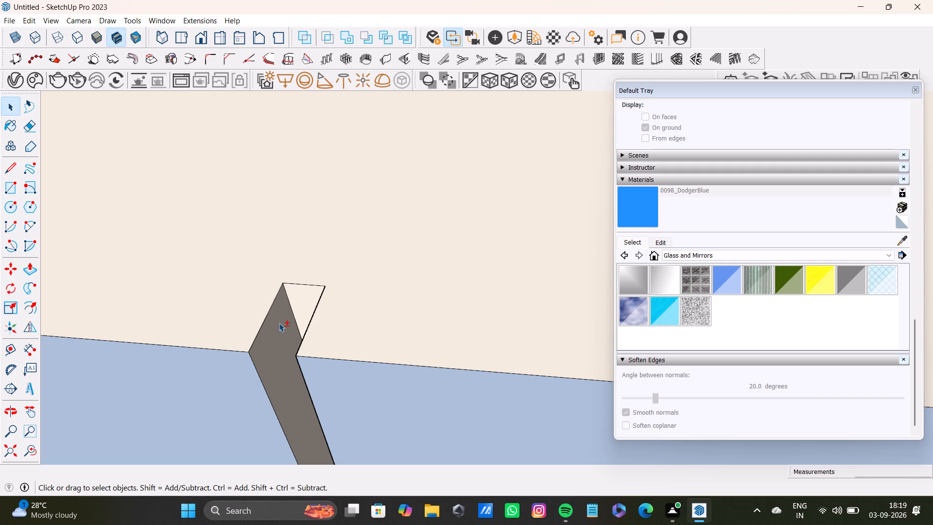
pyautogui.keyDown('shift'); pyautogui.click(280, 322); pyautogui.keyUp('shift')
pyautogui.keyDown('shift'); pyautogui.click(293, 306); pyautogui.keyUp('shift')
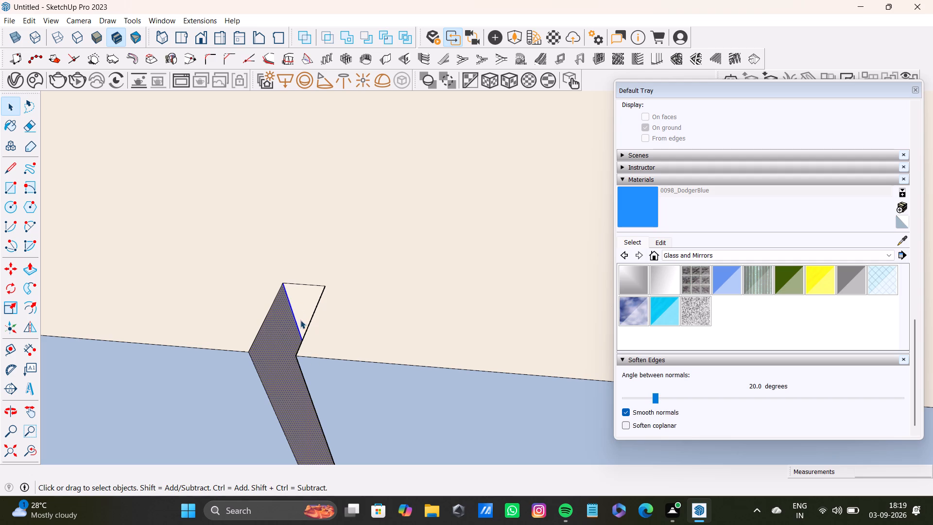
pyautogui.keyDown('shift'); pyautogui.click(302, 309); pyautogui.keyUp('shift')
pyautogui.keyDown('shift'); pyautogui.moveTo(316, 365); pyautogui.dragTo(520, 302, button='middle'); pyautogui.keyUp('shift')
pyautogui.keyDown('shift'); pyautogui.click(384, 416); pyautogui.keyUp('shift')
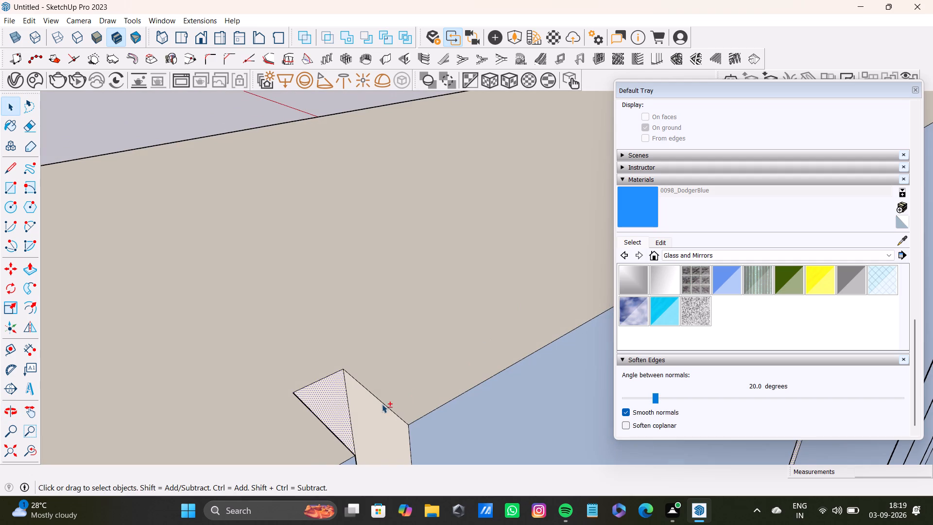
pyautogui.keyDown('shift'); pyautogui.scroll(-20, 383, 400); pyautogui.keyUp('shift')
pyautogui.keyDown('shift'); pyautogui.scroll(-4, 383, 400); pyautogui.keyUp('shift')
# Add the inner faces of the window wall's sixth groove from the side-wall corner to the selection.
pyautogui.keyDown('shift'); pyautogui.moveTo(379, 403); pyautogui.dragTo(452, 197, button='middle'); pyautogui.keyUp('shift')
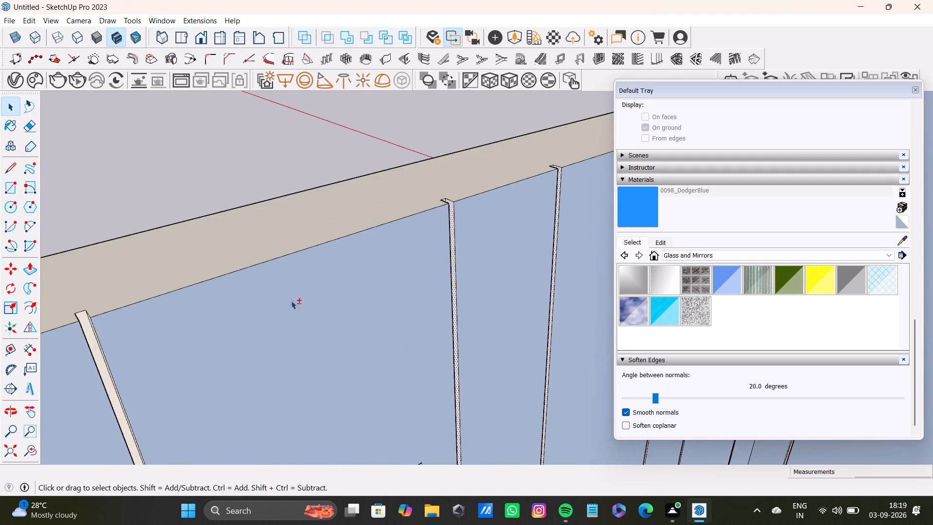
pyautogui.keyDown('shift'); pyautogui.scroll(-4, 237, 329); pyautogui.keyUp('shift')
pyautogui.keyDown('shift'); pyautogui.scroll(20, 133, 346); pyautogui.keyUp('shift')
pyautogui.keyDown('shift'); pyautogui.scroll(9, 133, 346); pyautogui.keyUp('shift')
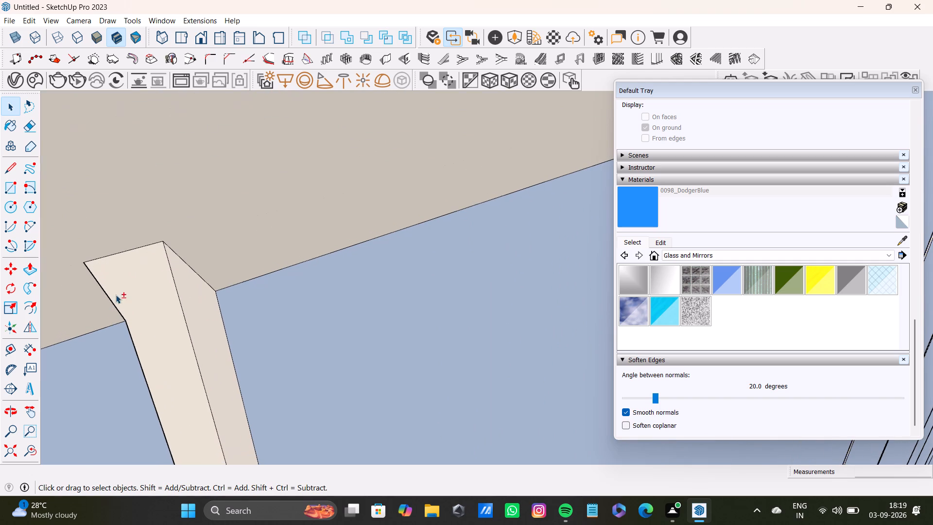
pyautogui.keyDown('shift'); pyautogui.click(122, 287); pyautogui.keyUp('shift')
pyautogui.keyDown('shift'); pyautogui.click(191, 290); pyautogui.keyUp('shift')
pyautogui.moveTo(253, 353); pyautogui.dragTo(72, 381, button='middle')
pyautogui.keyDown('shift'); pyautogui.scroll(3, 172, 295); pyautogui.keyUp('shift')
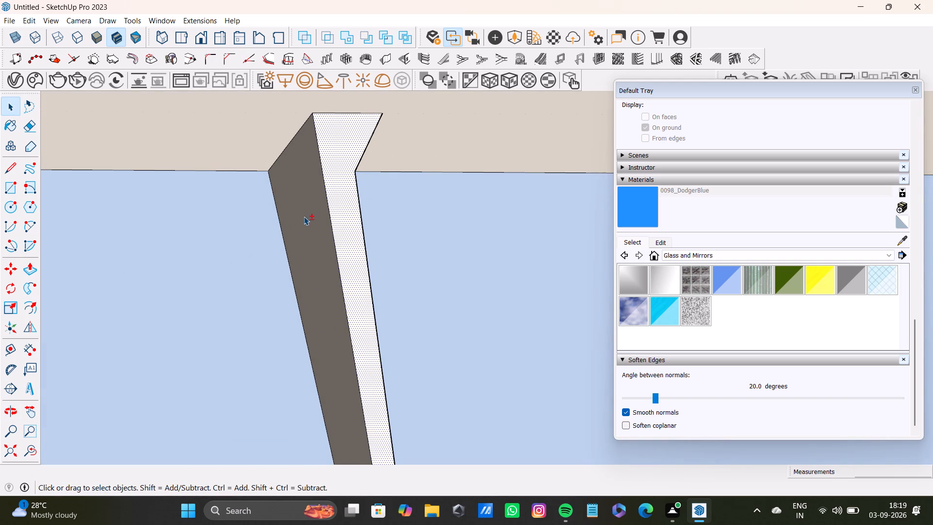
pyautogui.keyDown('shift'); pyautogui.click(304, 216); pyautogui.keyUp('shift')
pyautogui.keyDown('shift'); pyautogui.scroll(-19, 219, 262); pyautogui.keyUp('shift')
# Add the inner faces of the window wall's seventh groove from the side-wall corner to the selection.
pyautogui.keyDown('shift'); pyautogui.moveTo(199, 280); pyautogui.dragTo(484, 258, button='middle'); pyautogui.keyUp('shift')
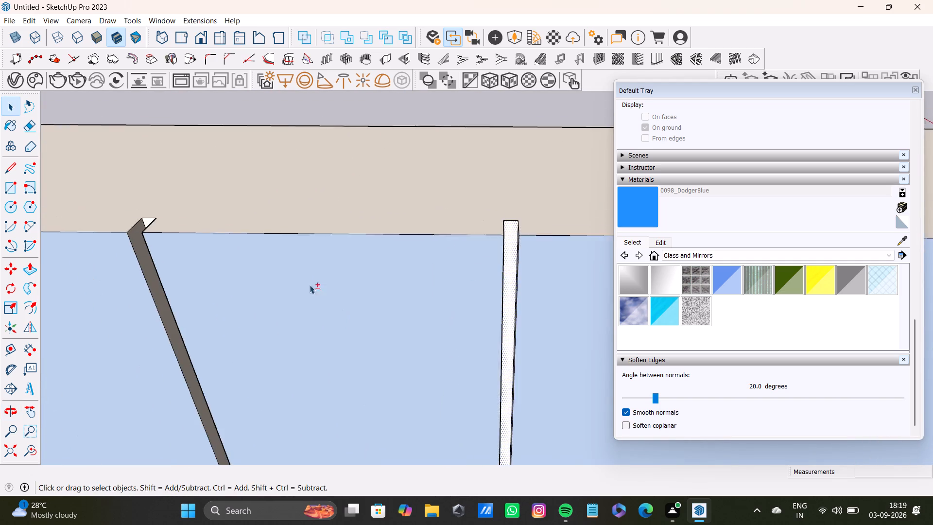
pyautogui.keyDown('shift'); pyautogui.scroll(-4, 247, 286); pyautogui.keyUp('shift')
pyautogui.keyDown('shift'); pyautogui.scroll(20, 149, 234); pyautogui.keyUp('shift')
pyautogui.keyDown('shift'); pyautogui.scroll(5, 149, 234); pyautogui.keyUp('shift')
pyautogui.keyDown('shift'); pyautogui.click(165, 264); pyautogui.keyUp('shift')
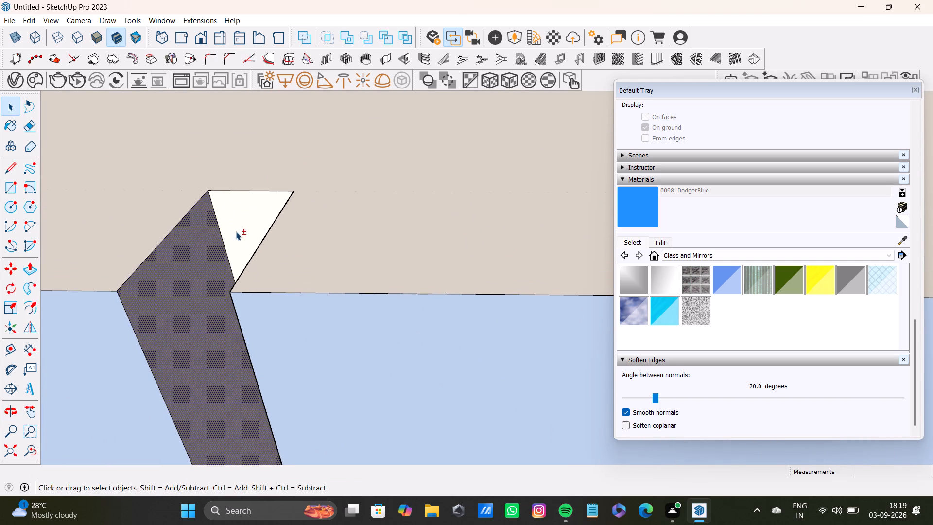
pyautogui.keyDown('shift'); pyautogui.click(237, 230); pyautogui.keyUp('shift')
pyautogui.moveTo(220, 333); pyautogui.dragTo(496, 290, button='middle')
pyautogui.keyDown('shift'); pyautogui.click(385, 359); pyautogui.keyUp('shift')
pyautogui.keyDown('shift'); pyautogui.scroll(-8, 385, 359); pyautogui.keyUp('shift')
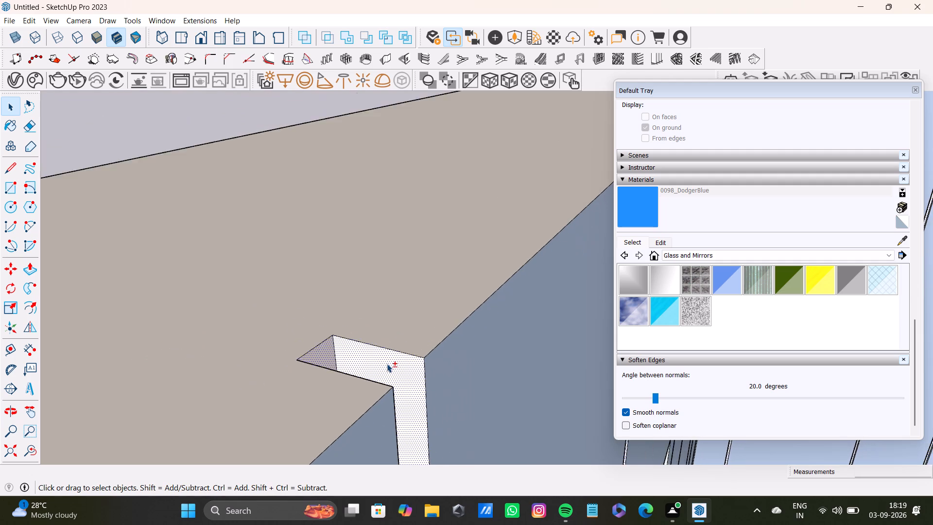
# Paint all the selected groove faces with the 0098_DodgerBlue material.
pyautogui.keyDown('shift'); pyautogui.scroll(-11, 387, 364); pyautogui.keyUp('shift')
pyautogui.keyDown('shift'); pyautogui.moveTo(401, 373); pyautogui.dragTo(404, 224, button='middle'); pyautogui.keyUp('shift')
pyautogui.keyDown('shift'); pyautogui.scroll(-8, 353, 312); pyautogui.keyUp('shift')
pyautogui.keyDown('shift'); pyautogui.scroll(1, 343, 319); pyautogui.keyUp('shift')
pyautogui.keyDown('shift'); pyautogui.scroll(-14, 343, 319); pyautogui.keyUp('shift')
pyautogui.keyDown('shift'); pyautogui.moveTo(329, 331); pyautogui.dragTo(236, 299, button='middle'); pyautogui.keyUp('shift')
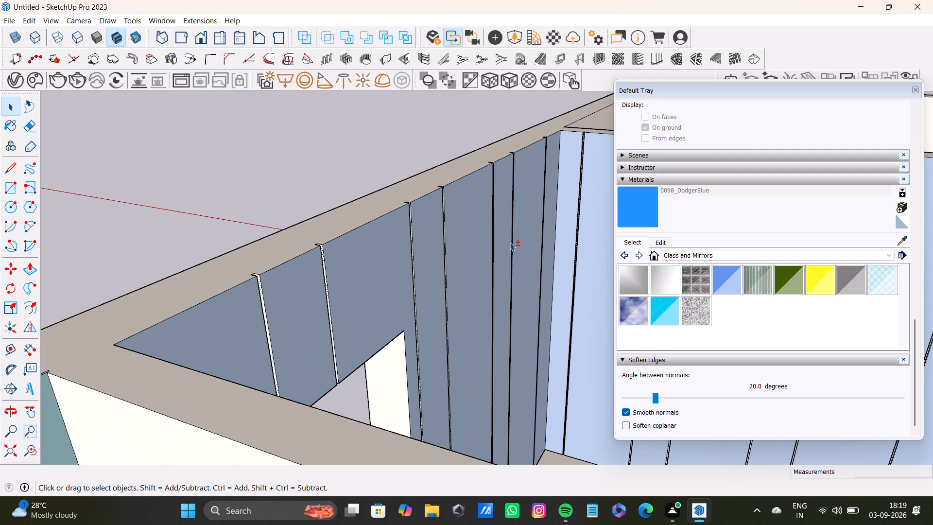
pyautogui.keyDown('shift'); pyautogui.click(628, 207); pyautogui.keyUp('shift')
pyautogui.keyDown('shift'); pyautogui.scroll(13, 306, 274); pyautogui.keyUp('shift')
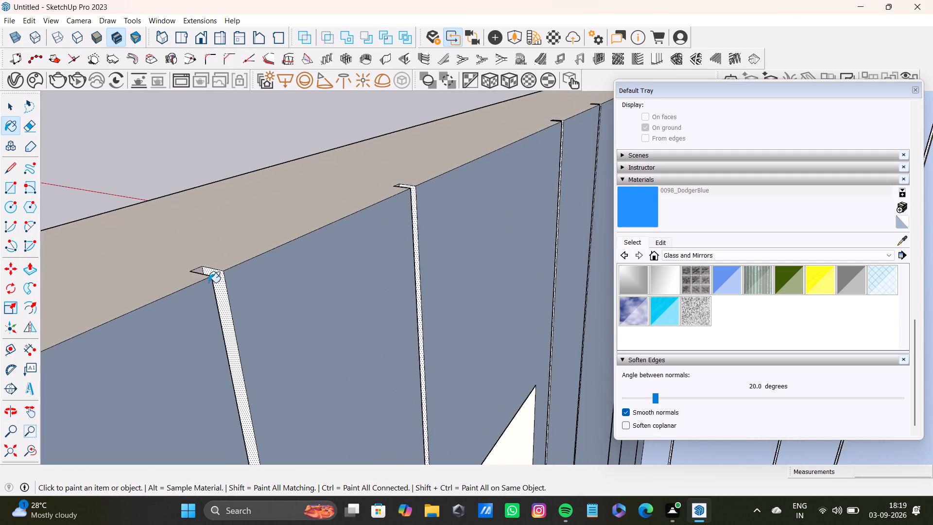
pyautogui.keyDown('shift'); pyautogui.scroll(17, 208, 282); pyautogui.keyUp('shift')
pyautogui.keyDown('shift'); pyautogui.click(189, 253); pyautogui.keyUp('shift')
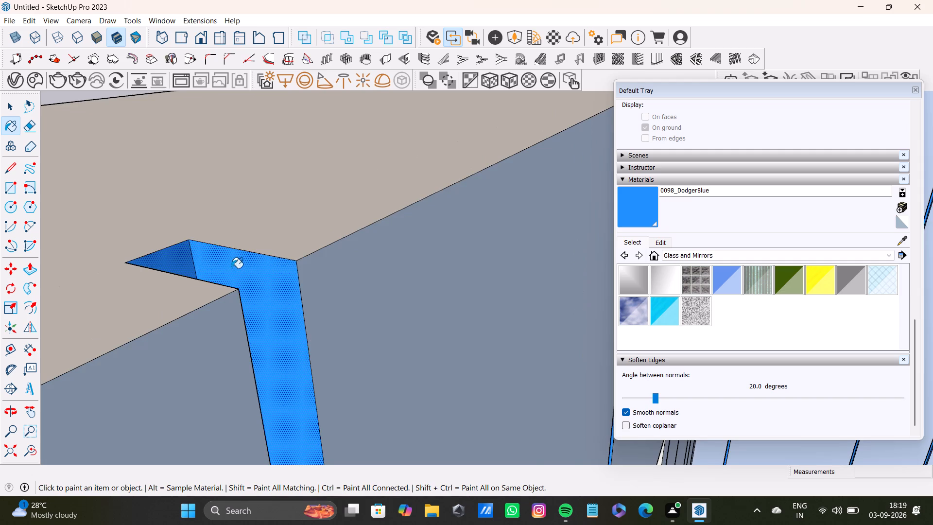
# Paint one inner face of a groove below the window with the 0098_DodgerBlue material.
pyautogui.keyDown('shift'); pyautogui.scroll(-20, 234, 280); pyautogui.keyUp('shift')
pyautogui.keyDown('shift'); pyautogui.scroll(-15, 234, 280); pyautogui.keyUp('shift')
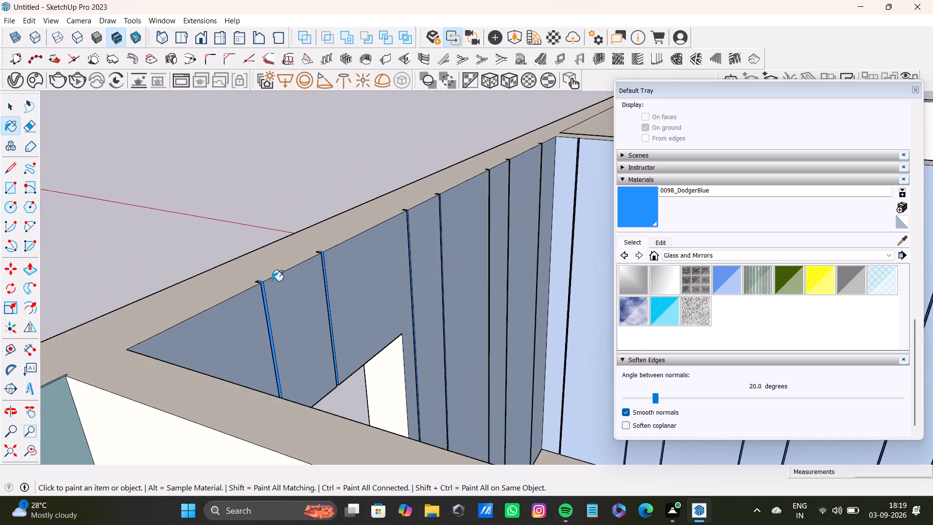
pyautogui.keyDown('shift'); pyautogui.scroll(-13, 272, 281); pyautogui.keyUp('shift')
pyautogui.moveTo(352, 309); pyautogui.dragTo(309, 428, button='middle')
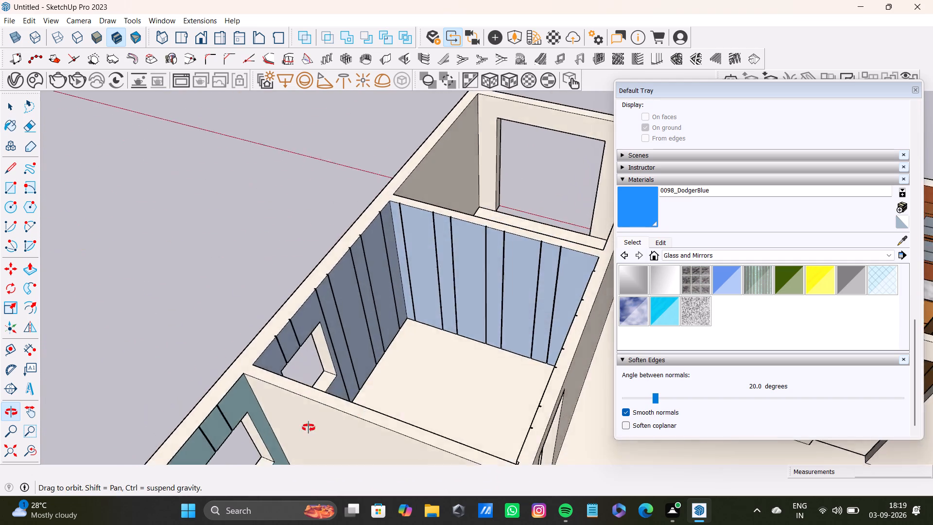
pyautogui.moveTo(309, 428); pyautogui.dragTo(297, 435, button='middle')
pyautogui.scroll(9, 290, 311)
pyautogui.scroll(6, 397, 284)
pyautogui.moveTo(394, 284); pyautogui.dragTo(352, 281, button='middle')
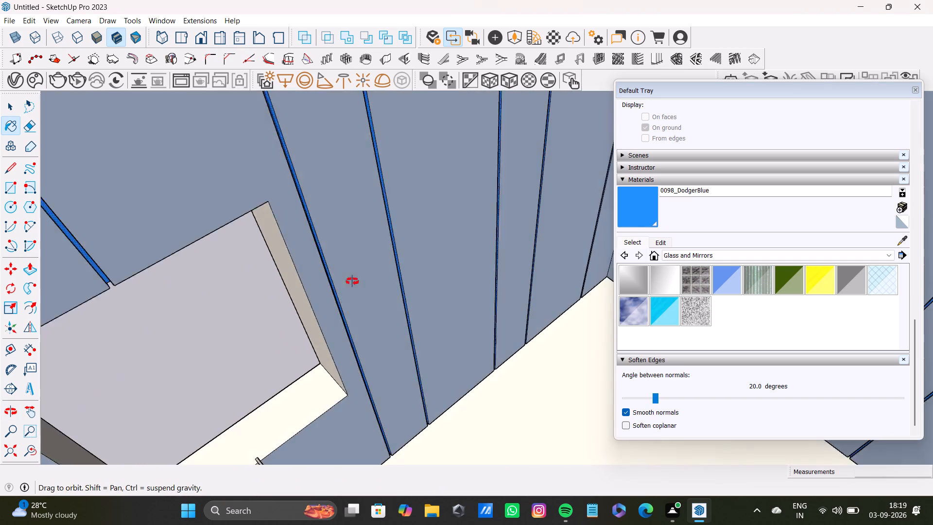
pyautogui.moveTo(352, 281); pyautogui.dragTo(429, 315, button='middle')
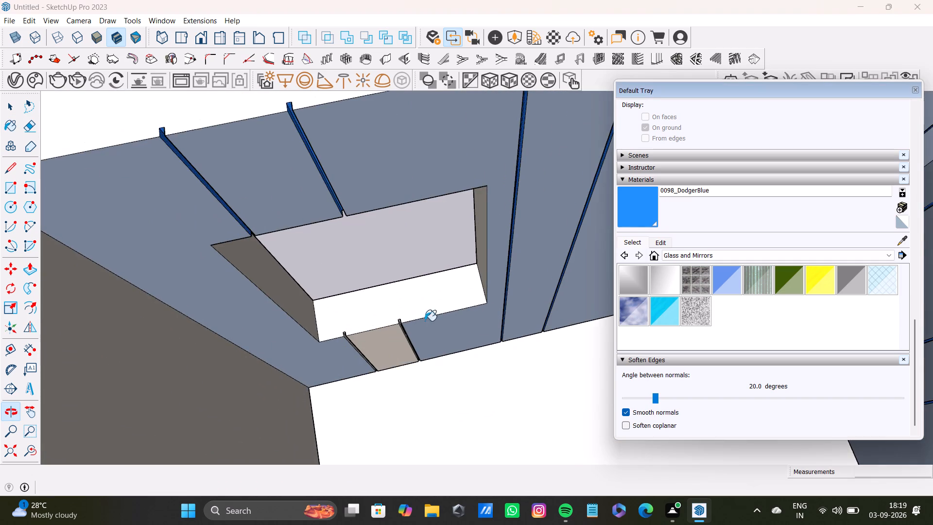
pyautogui.keyDown('shift'); pyautogui.scroll(5, 398, 336); pyautogui.keyUp('shift')
pyautogui.keyDown('shift'); pyautogui.moveTo(388, 342); pyautogui.dragTo(389, 264, button='middle'); pyautogui.keyUp('shift')
pyautogui.keyDown('shift'); pyautogui.scroll(12, 396, 251); pyautogui.keyUp('shift')
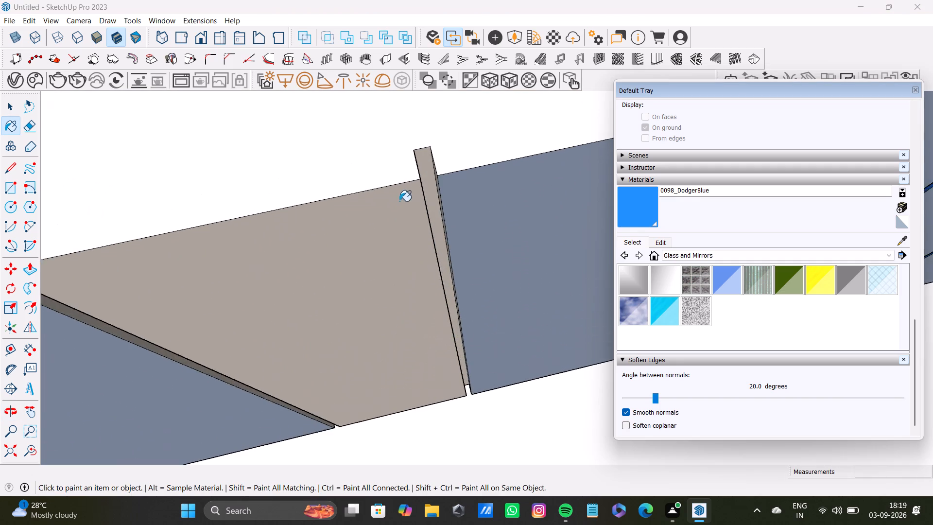
pyautogui.keyDown('shift'); pyautogui.scroll(6, 399, 201); pyautogui.keyUp('shift')
pyautogui.keyDown('shift'); pyautogui.click(428, 157); pyautogui.keyUp('shift')
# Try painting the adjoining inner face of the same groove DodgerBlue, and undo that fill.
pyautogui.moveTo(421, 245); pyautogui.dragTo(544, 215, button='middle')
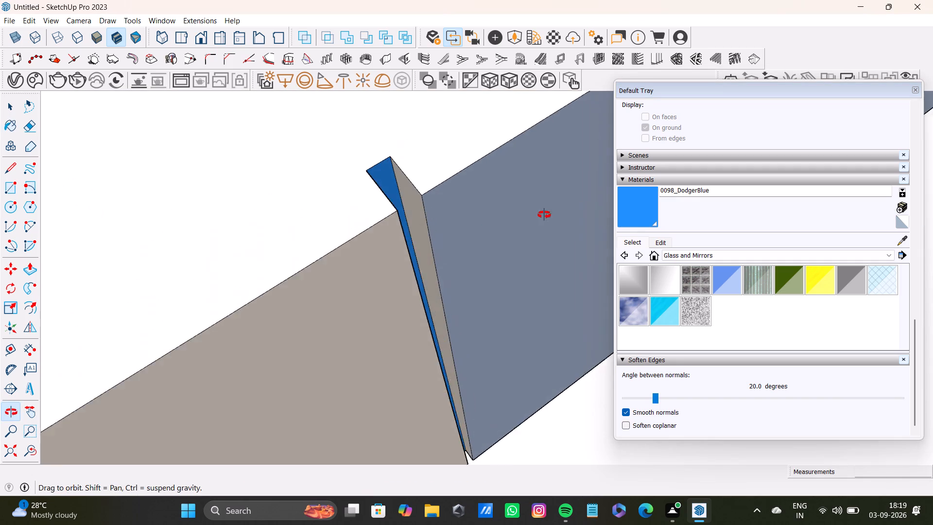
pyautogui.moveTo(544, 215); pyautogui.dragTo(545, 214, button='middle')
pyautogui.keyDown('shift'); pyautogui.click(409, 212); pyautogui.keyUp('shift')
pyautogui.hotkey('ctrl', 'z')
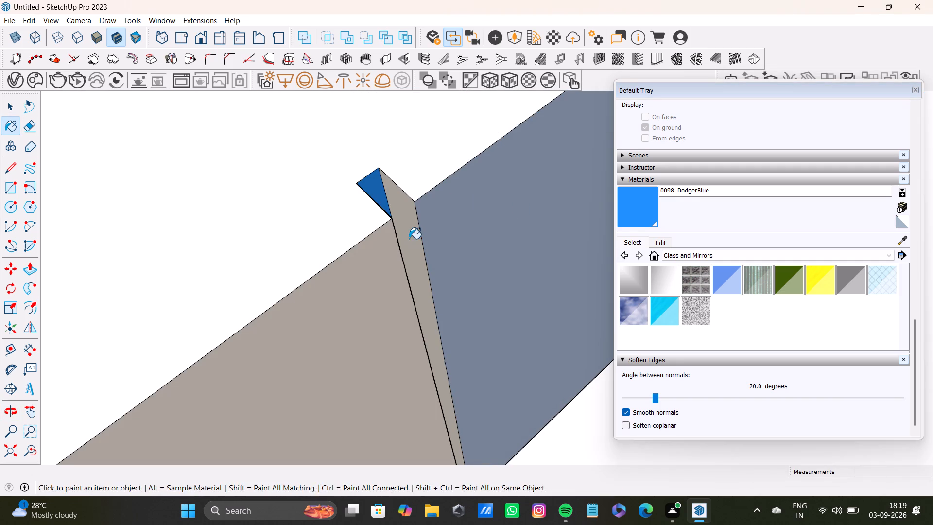
# Select the remaining unpainted inner faces of that groove below the window.
pyautogui.press('space')
pyautogui.click(410, 219)
pyautogui.keyDown('shift'); pyautogui.moveTo(434, 252); pyautogui.dragTo(460, 273, button='middle'); pyautogui.keyUp('shift')
pyautogui.moveTo(489, 280); pyautogui.dragTo(370, 301, button='middle')
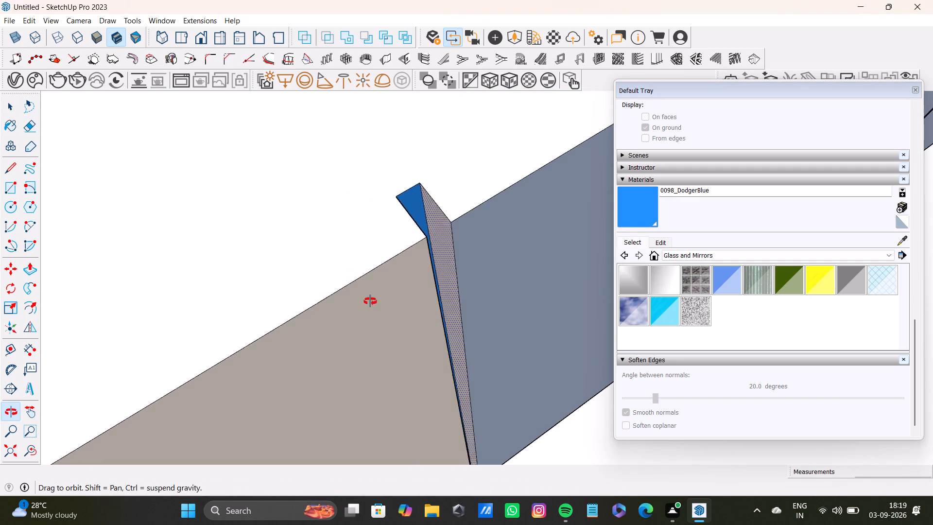
pyautogui.moveTo(370, 301); pyautogui.dragTo(257, 258, button='middle')
pyautogui.keyDown('shift'); pyautogui.scroll(3, 481, 219); pyautogui.keyUp('shift')
pyautogui.keyDown('shift'); pyautogui.click(478, 216); pyautogui.keyUp('shift')
pyautogui.keyDown('shift'); pyautogui.scroll(-10, 468, 241); pyautogui.keyUp('shift')
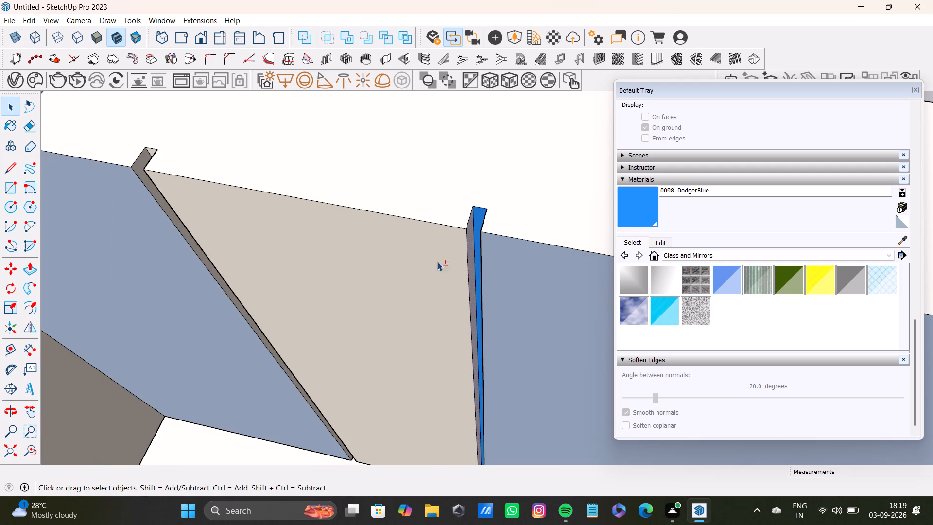
# Add the inner faces of the other groove below the window to the selection.
pyautogui.keyDown('shift'); pyautogui.moveTo(437, 262); pyautogui.dragTo(615, 266, button='middle'); pyautogui.keyUp('shift')
pyautogui.keyDown('shift'); pyautogui.scroll(11, 355, 158); pyautogui.keyUp('shift')
pyautogui.keyDown('shift'); pyautogui.click(319, 176); pyautogui.keyUp('shift')
pyautogui.keyDown('shift'); pyautogui.click(342, 157); pyautogui.keyUp('shift')
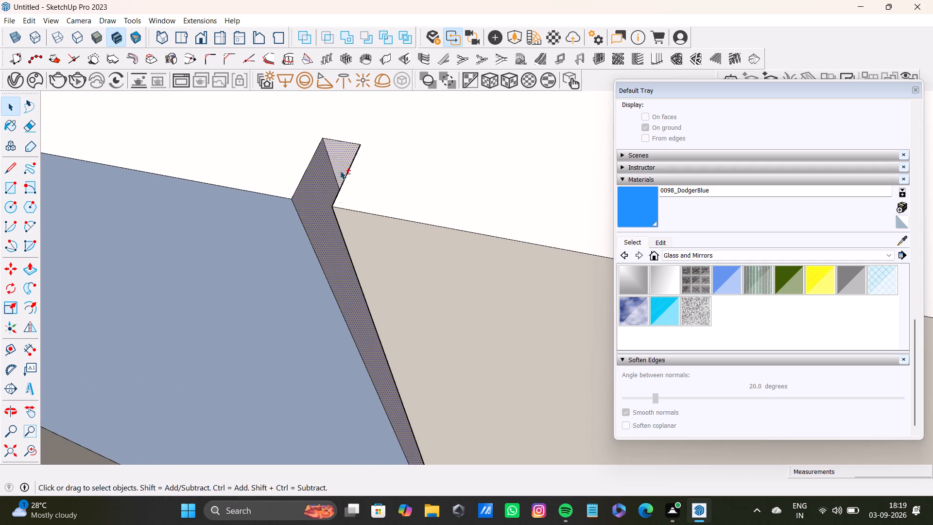
pyautogui.moveTo(344, 251); pyautogui.dragTo(529, 194, button='middle')
pyautogui.keyDown('shift'); pyautogui.scroll(3, 295, 296); pyautogui.keyUp('shift')
pyautogui.keyDown('shift'); pyautogui.click(326, 295); pyautogui.keyUp('shift')
pyautogui.keyDown('shift'); pyautogui.scroll(-4, 331, 294); pyautogui.keyUp('shift')
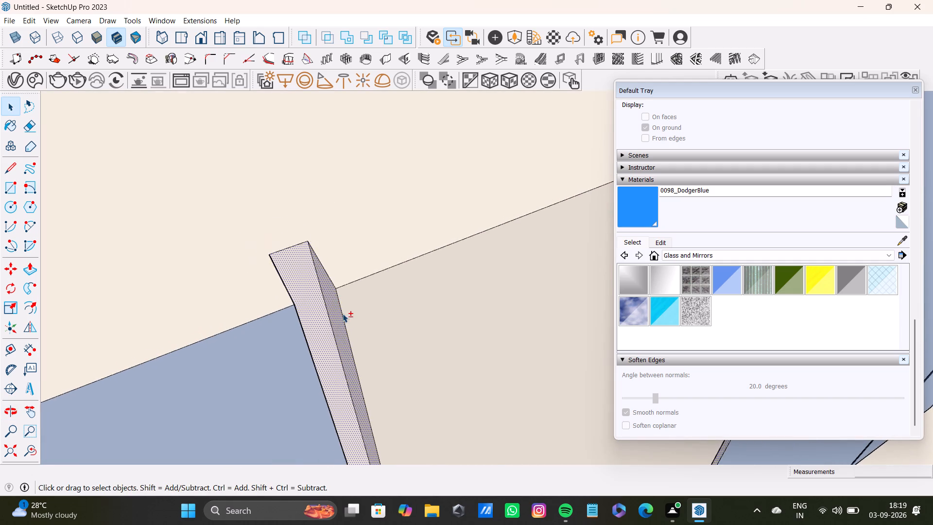
# Paint the selected faces of both grooves below the window with the 0098_DodgerBlue material.
pyautogui.keyDown('shift'); pyautogui.scroll(-10, 343, 314); pyautogui.keyUp('shift')
pyautogui.keyDown('shift'); pyautogui.moveTo(333, 309); pyautogui.dragTo(244, 284, button='middle'); pyautogui.keyUp('shift')
pyautogui.keyDown('shift'); pyautogui.click(650, 207); pyautogui.keyUp('shift')
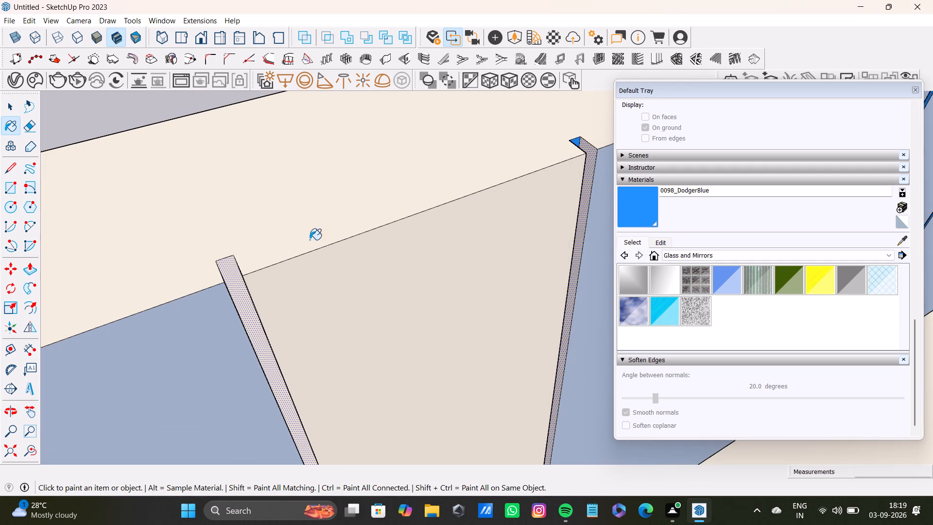
pyautogui.keyDown('shift'); pyautogui.click(232, 266); pyautogui.keyUp('shift')
pyautogui.keyDown('shift'); pyautogui.moveTo(479, 236); pyautogui.dragTo(418, 185, button='middle'); pyautogui.keyUp('shift')
pyautogui.press('space')
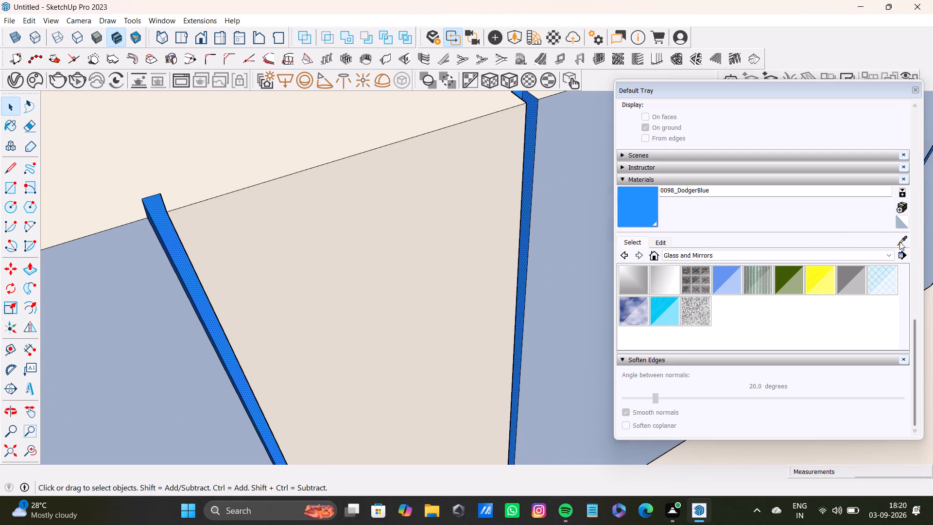
# Sample 0099_LightSteelBlue from the adjacent wall and paint the unpainted panel between the two grooves below the window.
pyautogui.click(899, 242)
pyautogui.click(573, 239)
pyautogui.click(639, 210)
pyautogui.click(353, 214)
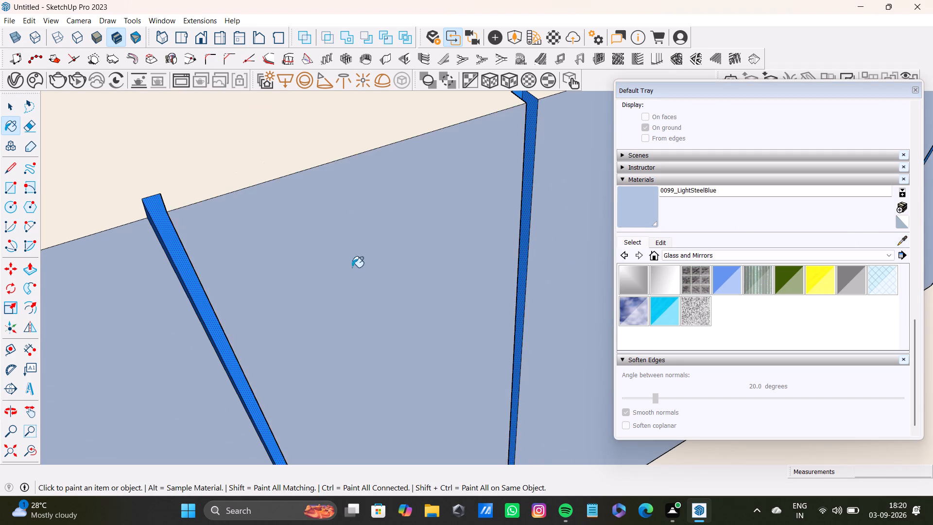
pyautogui.scroll(-5, 346, 292)
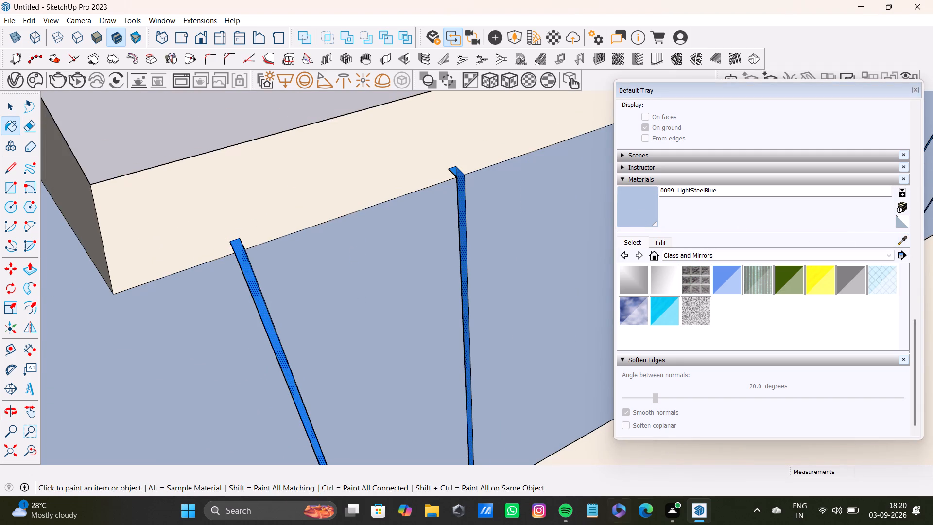
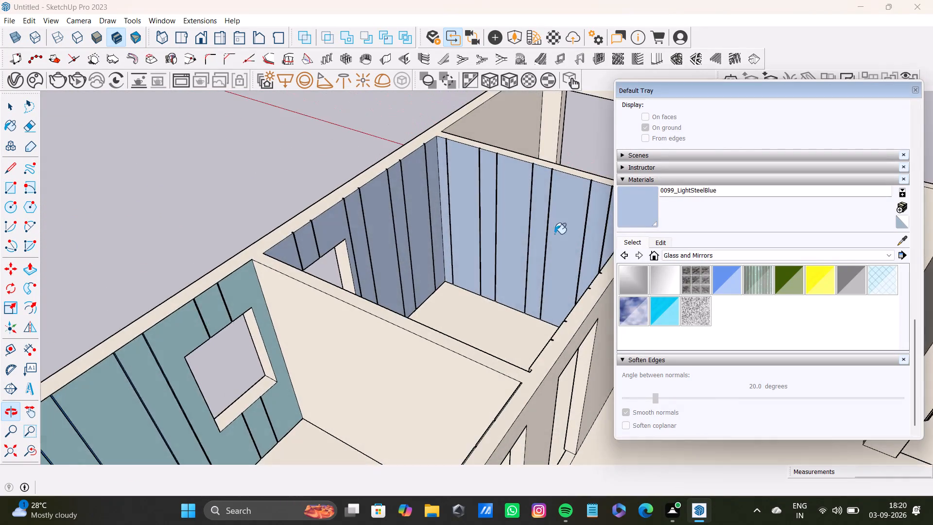
# With the Select tool, select both side faces of the first vertical groove above the window in the teal panelled wall.
pyautogui.scroll(20, 151, 233)
pyautogui.scroll(10, 151, 233)
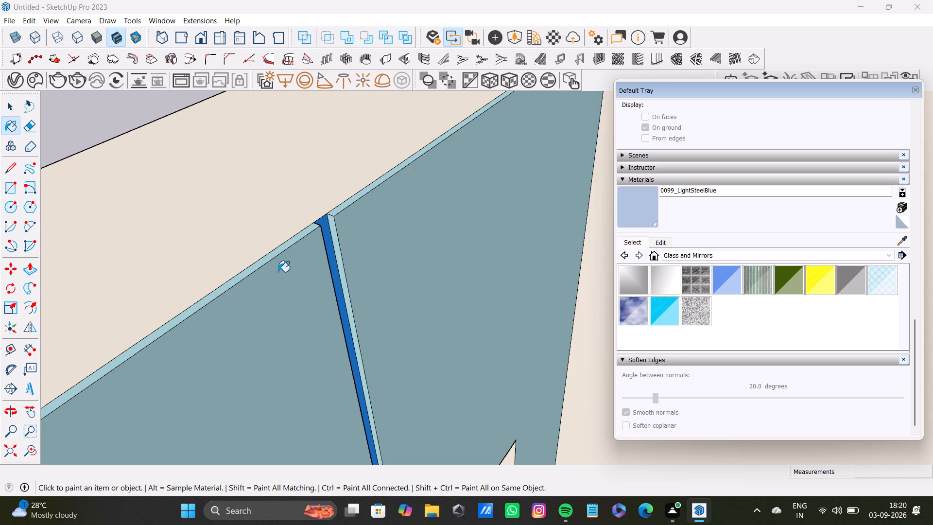
pyautogui.press('space')
pyautogui.write('b')
pyautogui.scroll(8, 290, 250)
pyautogui.press('space')
pyautogui.scroll(-10, 180, 186)
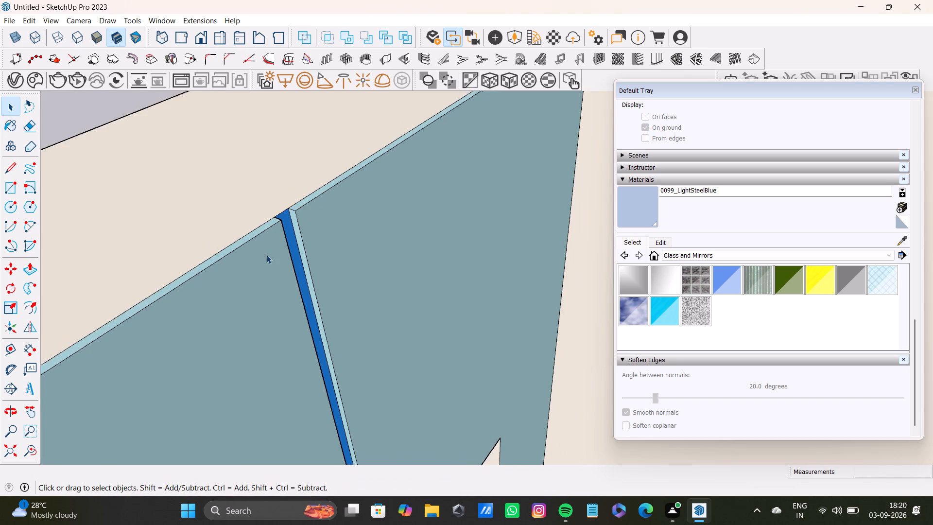
pyautogui.scroll(-10, 266, 255)
pyautogui.keyDown('shift'); pyautogui.moveTo(279, 275); pyautogui.dragTo(344, 300, button='middle'); pyautogui.keyUp('shift')
pyautogui.scroll(9, 344, 296)
pyautogui.moveTo(340, 289); pyautogui.dragTo(266, 329, button='middle')
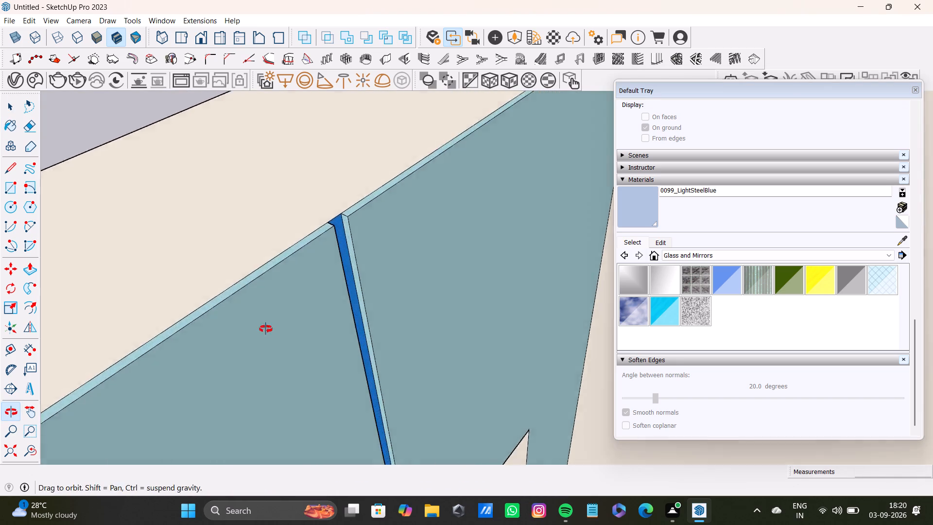
pyautogui.moveTo(266, 329); pyautogui.dragTo(224, 349, button='middle')
pyautogui.scroll(4, 331, 275)
pyautogui.moveTo(365, 265); pyautogui.dragTo(375, 366, button='middle')
pyautogui.moveTo(424, 347); pyautogui.dragTo(245, 376, button='middle')
pyautogui.scroll(4, 432, 239)
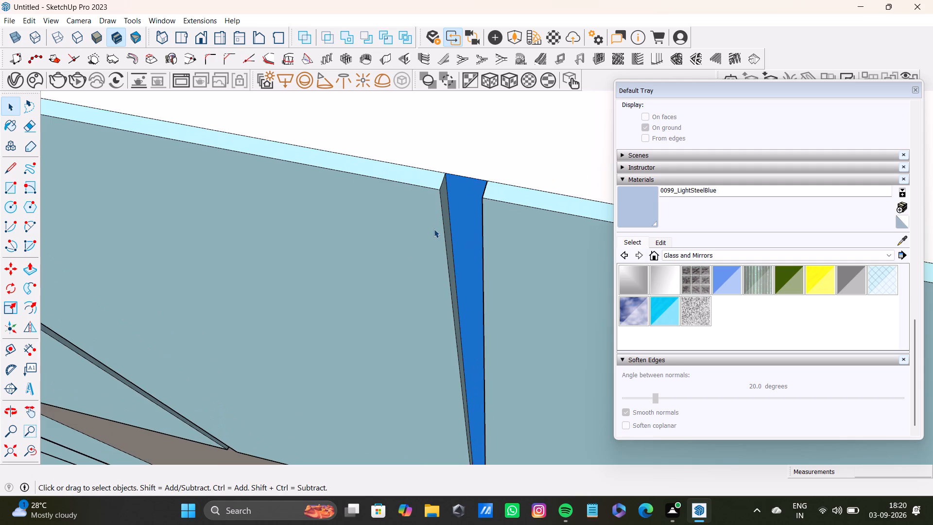
pyautogui.scroll(3, 434, 229)
pyautogui.keyDown('shift'); pyautogui.moveTo(436, 224); pyautogui.dragTo(375, 248, button='middle'); pyautogui.keyUp('shift')
pyautogui.keyDown('shift'); pyautogui.scroll(3, 387, 209); pyautogui.keyUp('shift')
pyautogui.keyDown('shift'); pyautogui.click(387, 205); pyautogui.keyUp('shift')
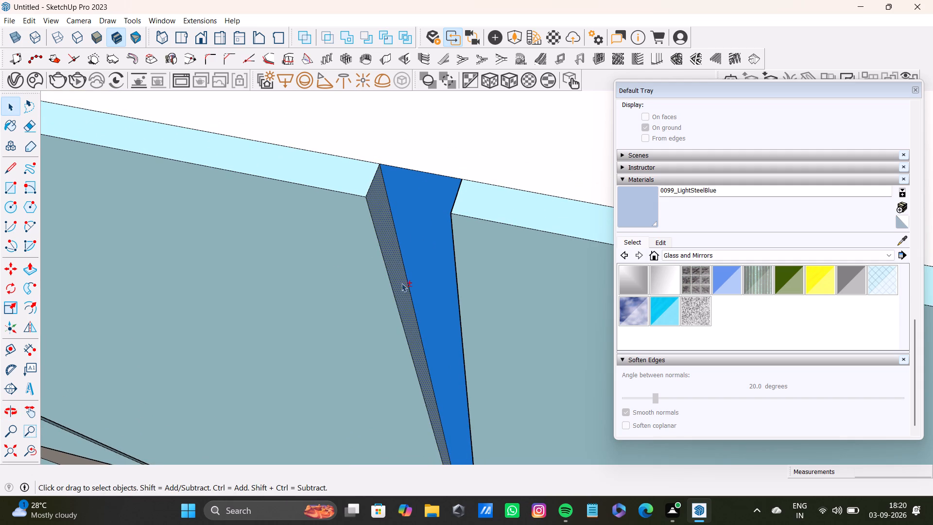
pyautogui.moveTo(401, 286); pyautogui.dragTo(680, 290, button='middle')
pyautogui.keyDown('shift'); pyautogui.scroll(3, 399, 280); pyautogui.keyUp('shift')
pyautogui.keyDown('shift'); pyautogui.click(412, 265); pyautogui.keyUp('shift')
# Add both side faces of the second groove above the window to the selection.
pyautogui.keyDown('shift'); pyautogui.scroll(-12, 411, 268); pyautogui.keyUp('shift')
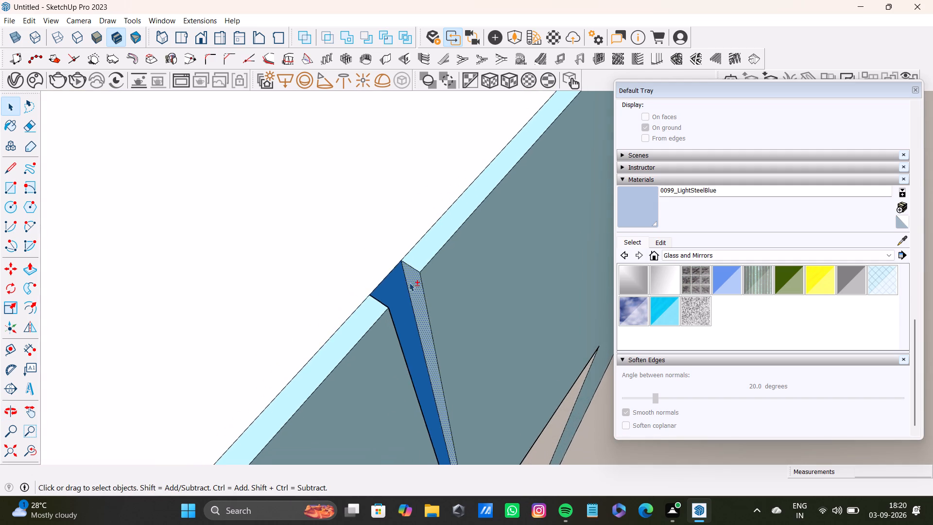
pyautogui.keyDown('shift'); pyautogui.scroll(-13, 409, 282); pyautogui.keyUp('shift')
pyautogui.keyDown('shift'); pyautogui.moveTo(408, 288); pyautogui.dragTo(457, 190, button='middle'); pyautogui.keyUp('shift')
pyautogui.keyDown('shift'); pyautogui.scroll(-7, 415, 316); pyautogui.keyUp('shift')
pyautogui.keyDown('shift'); pyautogui.moveTo(401, 333); pyautogui.dragTo(403, 230, button='middle'); pyautogui.keyUp('shift')
pyautogui.keyDown('shift'); pyautogui.scroll(13, 332, 290); pyautogui.keyUp('shift')
pyautogui.keyDown('shift'); pyautogui.click(364, 184); pyautogui.keyUp('shift')
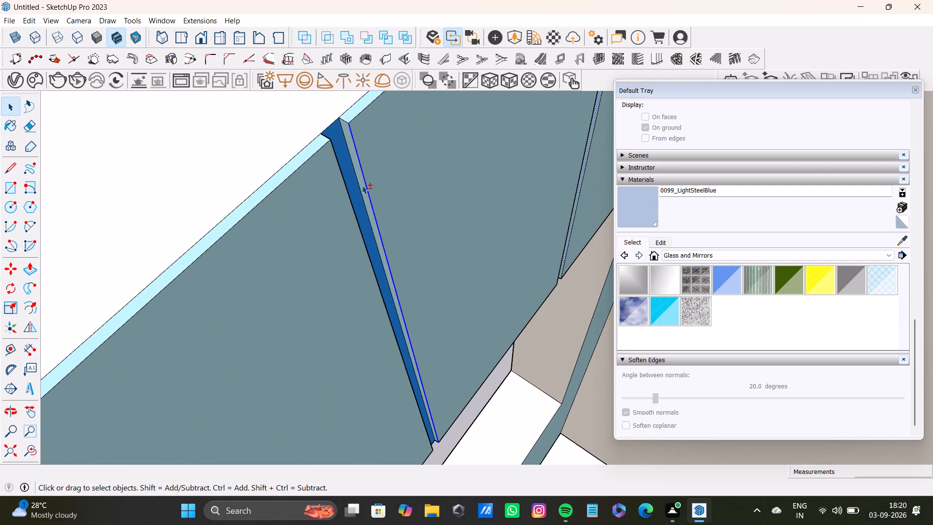
pyautogui.keyDown('shift'); pyautogui.scroll(8, 362, 183); pyautogui.keyUp('shift')
pyautogui.keyDown('shift'); pyautogui.click(362, 183); pyautogui.keyUp('shift')
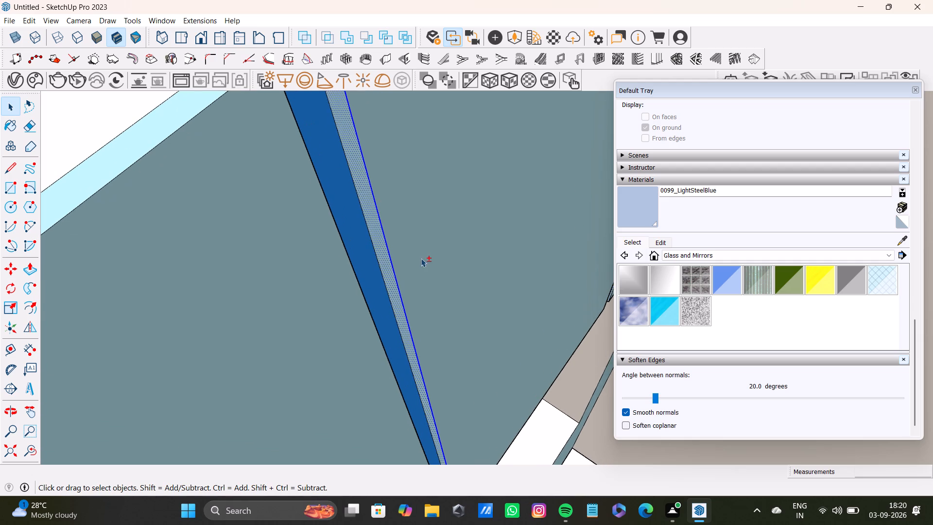
pyautogui.moveTo(421, 258); pyautogui.dragTo(197, 301, button='middle')
pyautogui.keyDown('shift'); pyautogui.moveTo(377, 175); pyautogui.dragTo(390, 323, button='middle'); pyautogui.keyUp('shift')
pyautogui.keyDown('shift'); pyautogui.scroll(4, 371, 265); pyautogui.keyUp('shift')
pyautogui.keyDown('shift'); pyautogui.click(312, 235); pyautogui.keyUp('shift')
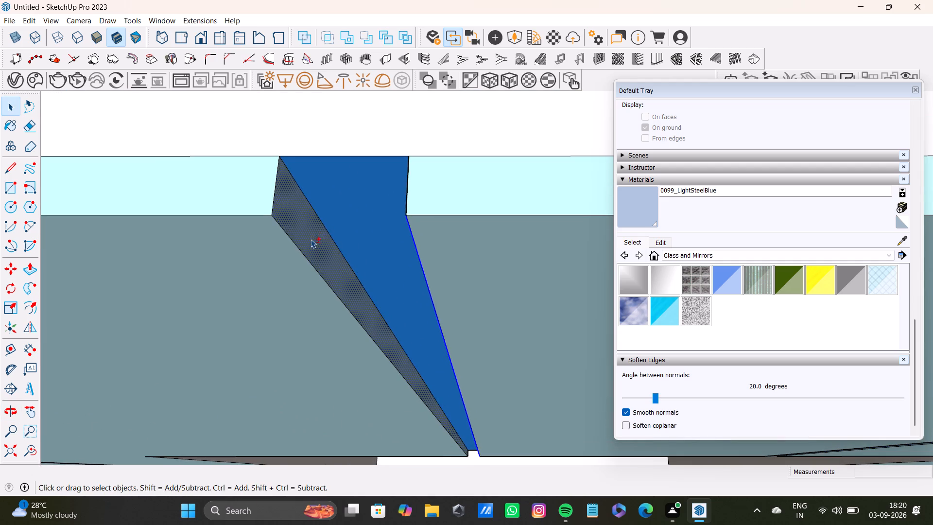
# Add both side faces of the full-height groove just beside the window to the selection.
pyautogui.keyDown('shift'); pyautogui.scroll(-19, 310, 242); pyautogui.keyUp('shift')
pyautogui.keyDown('shift'); pyautogui.moveTo(233, 295); pyautogui.dragTo(552, 247, button='middle'); pyautogui.keyUp('shift')
pyautogui.keyDown('shift'); pyautogui.scroll(3, 180, 249); pyautogui.keyUp('shift')
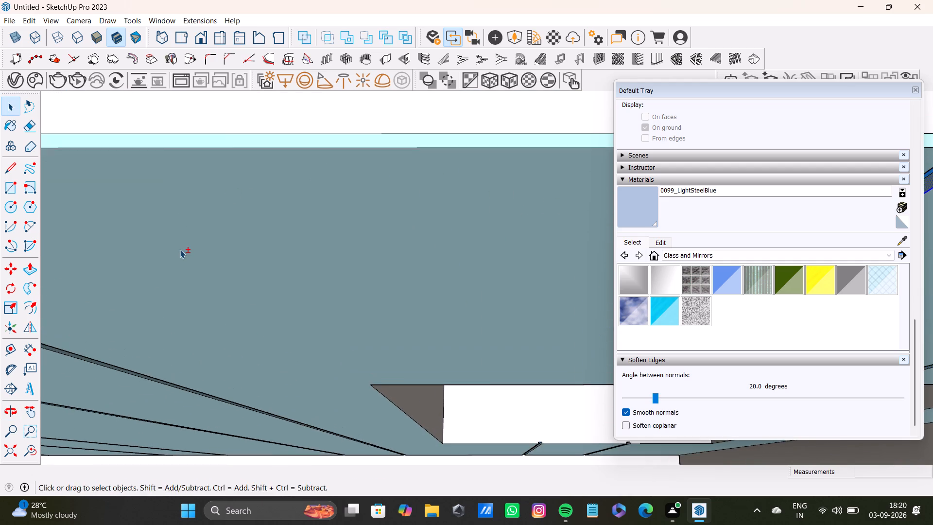
pyautogui.keyDown('shift'); pyautogui.moveTo(180, 249); pyautogui.dragTo(492, 238, button='middle'); pyautogui.keyUp('shift')
pyautogui.keyDown('shift'); pyautogui.scroll(-9, 219, 245); pyautogui.keyUp('shift')
pyautogui.keyDown('shift'); pyautogui.moveTo(194, 250); pyautogui.dragTo(402, 245, button='middle'); pyautogui.keyUp('shift')
pyautogui.moveTo(347, 263); pyautogui.dragTo(409, 260, button='middle')
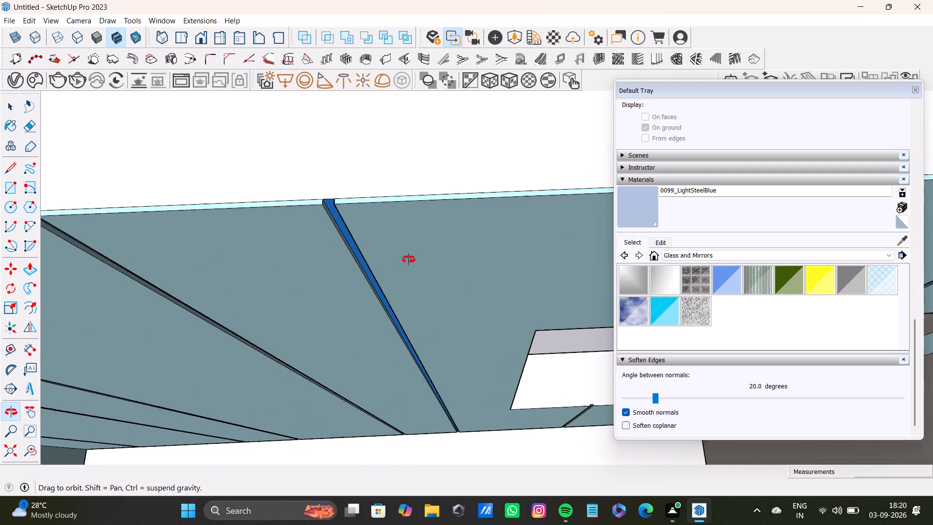
pyautogui.moveTo(409, 260); pyautogui.dragTo(585, 217, button='middle')
pyautogui.scroll(4, 451, 299)
pyautogui.keyDown('shift'); pyautogui.moveTo(440, 304); pyautogui.dragTo(432, 198, button='middle'); pyautogui.keyUp('shift')
pyautogui.keyDown('shift'); pyautogui.scroll(6, 348, 201); pyautogui.keyUp('shift')
pyautogui.keyDown('shift'); pyautogui.click(333, 153); pyautogui.keyUp('shift')
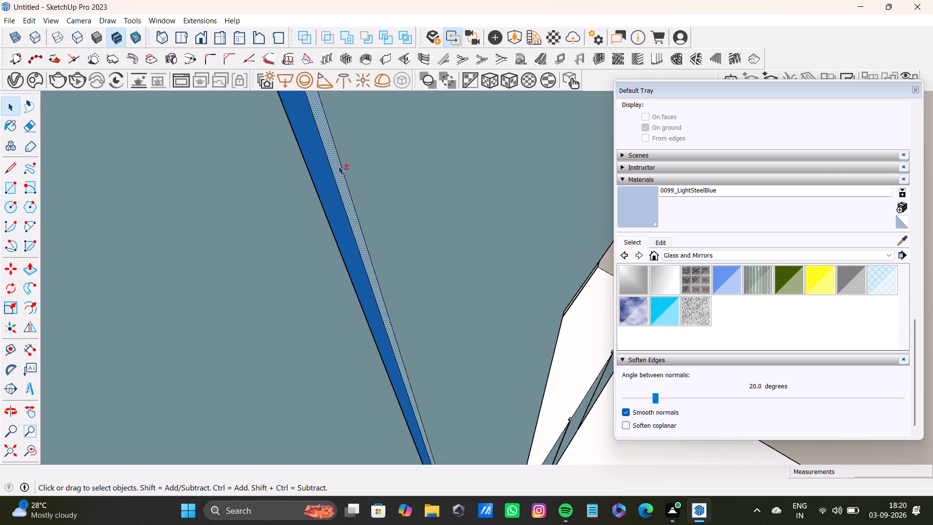
pyautogui.keyDown('shift'); pyautogui.scroll(-15, 342, 176); pyautogui.keyUp('shift')
pyautogui.keyDown('shift'); pyautogui.moveTo(380, 201); pyautogui.dragTo(163, 280, button='middle'); pyautogui.keyUp('shift')
pyautogui.keyDown('shift'); pyautogui.moveTo(345, 154); pyautogui.dragTo(375, 278, button='middle'); pyautogui.keyUp('shift')
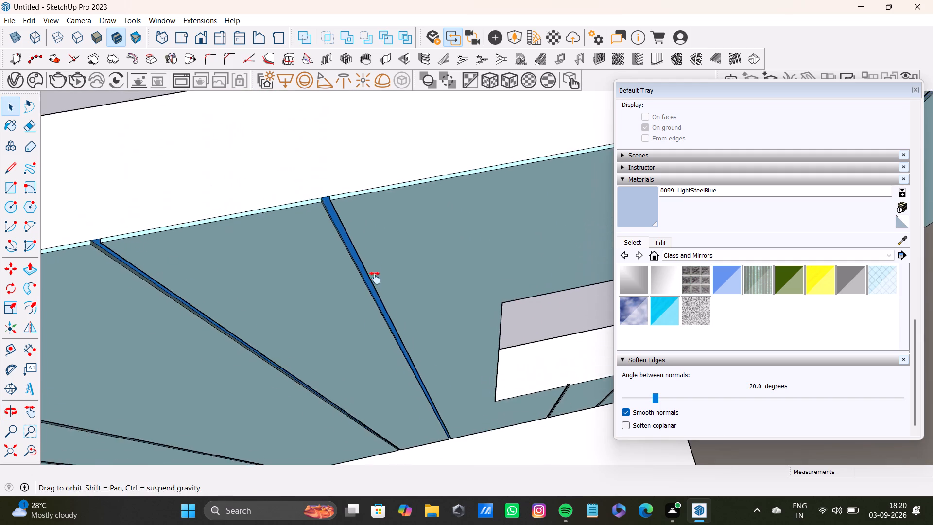
pyautogui.keyDown('shift'); pyautogui.moveTo(375, 278); pyautogui.dragTo(375, 286, button='middle'); pyautogui.keyUp('shift')
pyautogui.moveTo(375, 286); pyautogui.dragTo(268, 298, button='middle')
pyautogui.scroll(16, 351, 186)
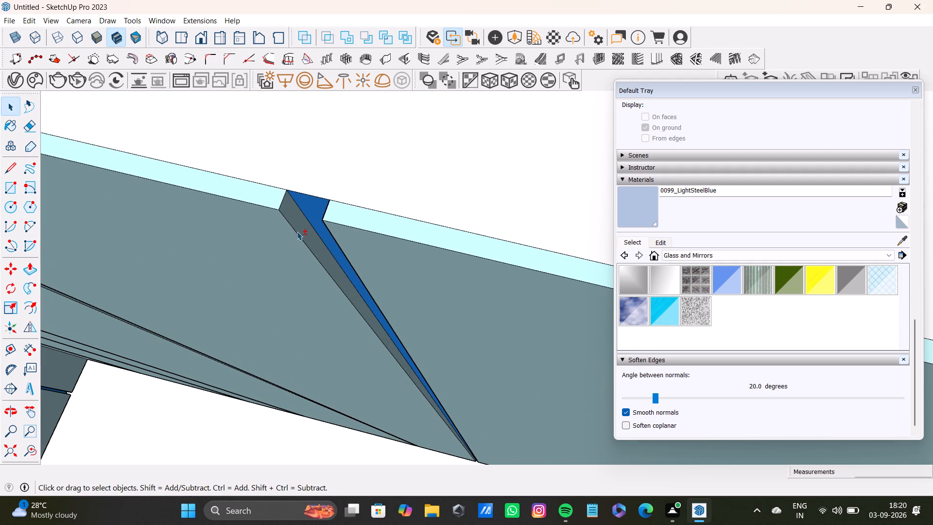
pyautogui.keyDown('shift'); pyautogui.click(303, 228); pyautogui.keyUp('shift')
# Add both side faces of the second full-height groove away from the window to the selection.
pyautogui.keyDown('shift'); pyautogui.scroll(-8, 301, 262); pyautogui.keyUp('shift')
pyautogui.keyDown('shift'); pyautogui.moveTo(262, 272); pyautogui.dragTo(498, 261, button='middle'); pyautogui.keyUp('shift')
pyautogui.keyDown('shift'); pyautogui.scroll(4, 176, 215); pyautogui.keyUp('shift')
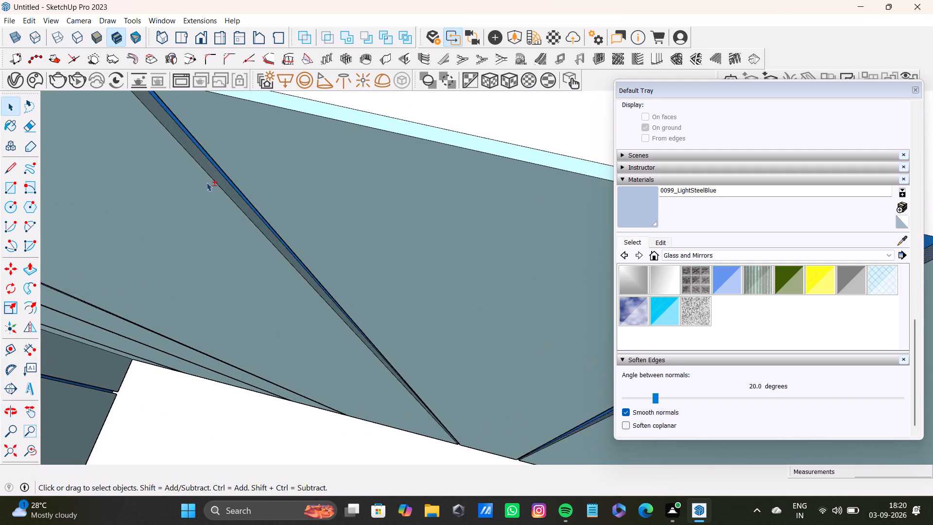
pyautogui.keyDown('shift'); pyautogui.moveTo(218, 182); pyautogui.dragTo(382, 317, button='middle'); pyautogui.keyUp('shift')
pyautogui.keyDown('shift'); pyautogui.scroll(7, 367, 281); pyautogui.keyUp('shift')
pyautogui.keyDown('shift'); pyautogui.click(341, 251); pyautogui.keyUp('shift')
pyautogui.keyDown('shift'); pyautogui.moveTo(371, 309); pyautogui.dragTo(581, 283, button='middle'); pyautogui.keyUp('shift')
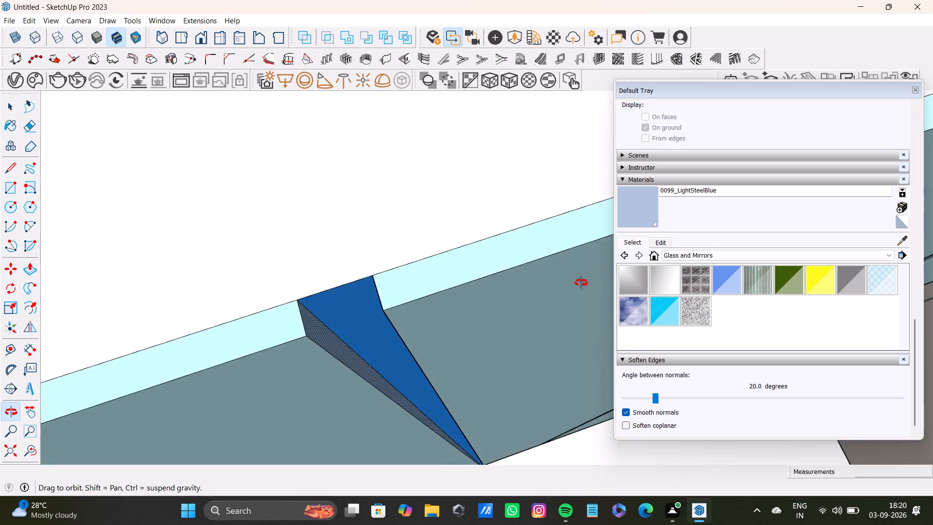
pyautogui.keyDown('shift'); pyautogui.moveTo(581, 283); pyautogui.dragTo(620, 252, button='middle'); pyautogui.keyUp('shift')
pyautogui.keyDown('shift'); pyautogui.scroll(2, 388, 341); pyautogui.keyUp('shift')
pyautogui.keyDown('shift'); pyautogui.click(402, 341); pyautogui.keyUp('shift')
# Add both side faces of the third full-height groove away from the window to the selection.
pyautogui.keyDown('shift'); pyautogui.scroll(-17, 396, 345); pyautogui.keyUp('shift')
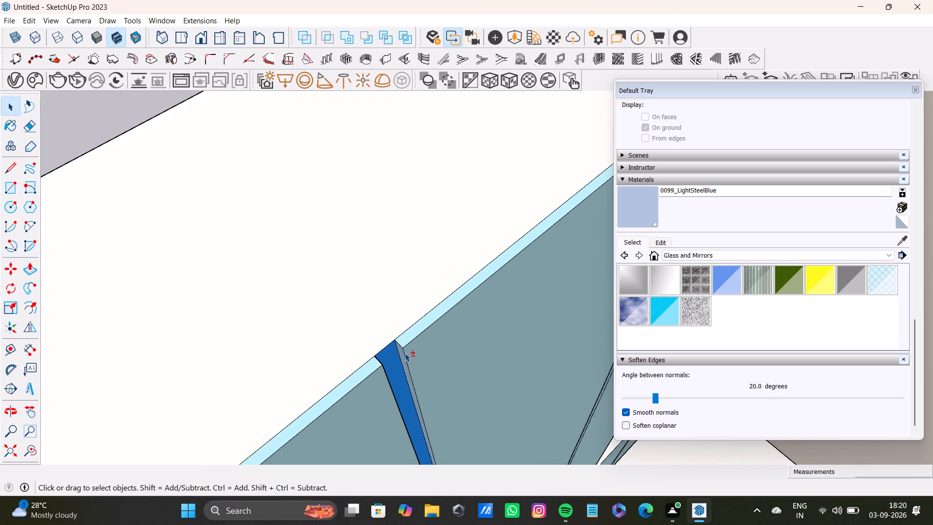
pyautogui.keyDown('shift'); pyautogui.scroll(-1, 405, 353); pyautogui.keyUp('shift')
pyautogui.keyDown('shift'); pyautogui.moveTo(411, 362); pyautogui.dragTo(443, 172, button='middle'); pyautogui.keyUp('shift')
pyautogui.keyDown('shift'); pyautogui.scroll(-14, 383, 290); pyautogui.keyUp('shift')
pyautogui.keyDown('shift'); pyautogui.moveTo(324, 351); pyautogui.dragTo(362, 280, button='middle'); pyautogui.keyUp('shift')
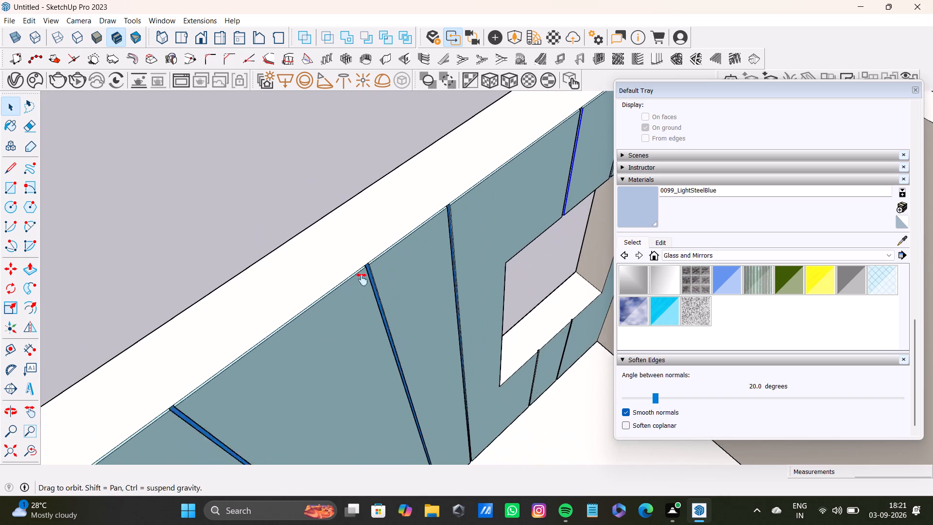
pyautogui.keyDown('shift'); pyautogui.moveTo(362, 280); pyautogui.dragTo(375, 255, button='middle'); pyautogui.keyUp('shift')
pyautogui.keyDown('shift'); pyautogui.scroll(20, 255, 276); pyautogui.keyUp('shift')
pyautogui.keyDown('shift'); pyautogui.scroll(3, 255, 276); pyautogui.keyUp('shift')
pyautogui.keyDown('shift'); pyautogui.moveTo(209, 361); pyautogui.dragTo(265, 291, button='middle'); pyautogui.keyUp('shift')
pyautogui.keyDown('shift'); pyautogui.scroll(7, 265, 277); pyautogui.keyUp('shift')
pyautogui.keyDown('shift'); pyautogui.click(273, 239); pyautogui.keyUp('shift')
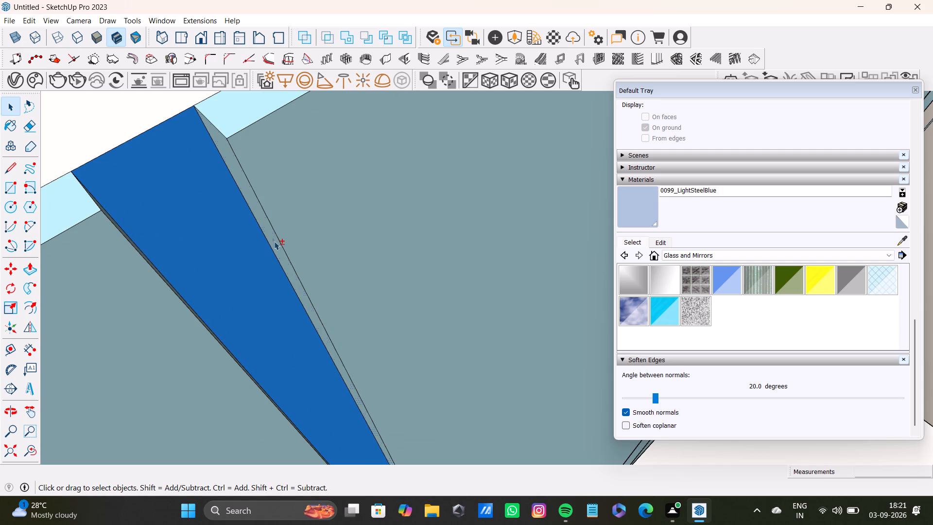
pyautogui.moveTo(382, 283); pyautogui.dragTo(177, 324, button='middle')
pyautogui.scroll(-1, 173, 292)
pyautogui.keyDown('shift'); pyautogui.moveTo(401, 151); pyautogui.dragTo(402, 363, button='middle'); pyautogui.keyUp('shift')
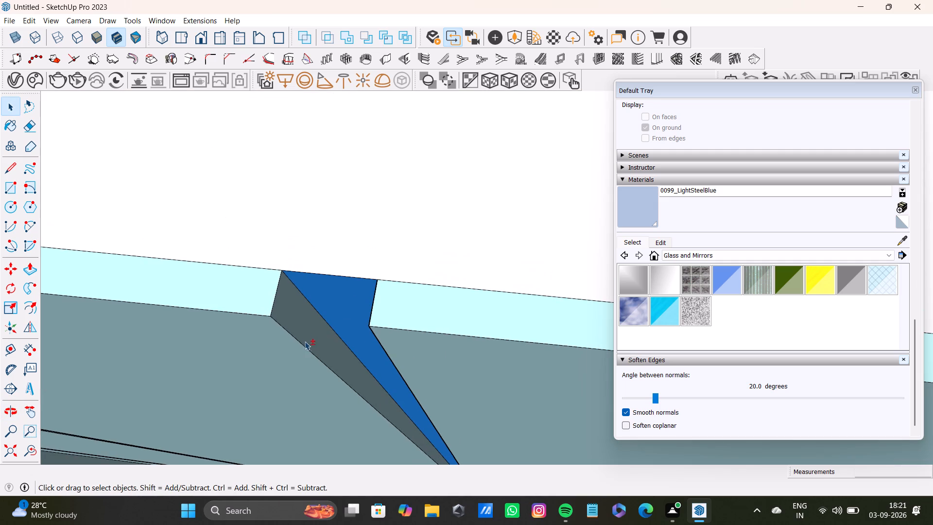
pyautogui.keyDown('shift'); pyautogui.click(306, 337); pyautogui.keyUp('shift')
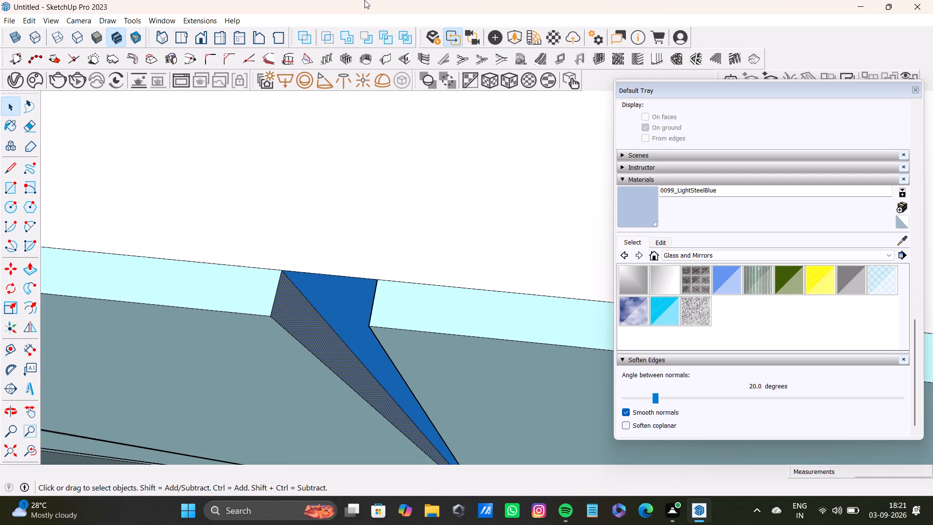
# Add both side faces of the fourth full-height groove along the window wall to the selection.
pyautogui.keyDown('shift'); pyautogui.scroll(-19, 317, 317); pyautogui.keyUp('shift')
pyautogui.keyDown('shift'); pyautogui.moveTo(171, 282); pyautogui.dragTo(500, 250, button='middle'); pyautogui.keyUp('shift')
pyautogui.keyDown('shift'); pyautogui.scroll(3, 253, 253); pyautogui.keyUp('shift')
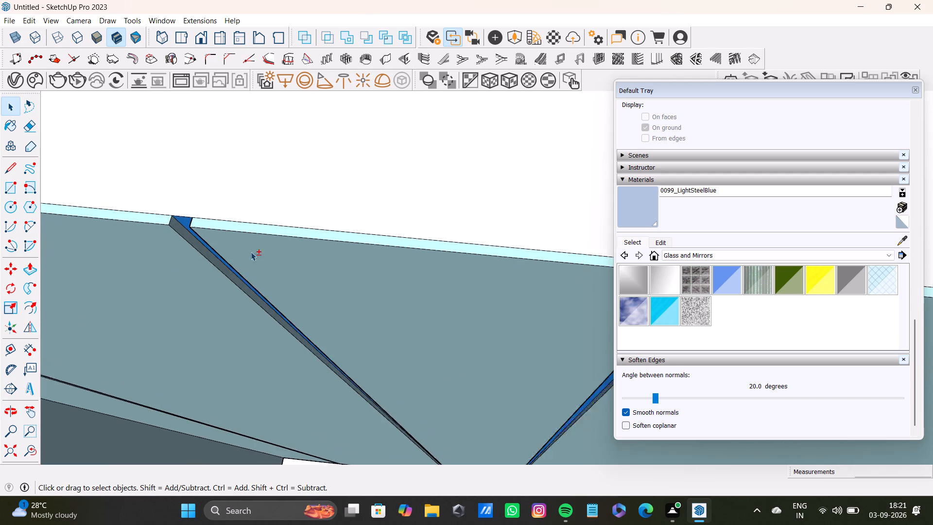
pyautogui.keyDown('shift'); pyautogui.scroll(9, 251, 252); pyautogui.keyUp('shift')
pyautogui.keyDown('shift'); pyautogui.click(166, 227); pyautogui.keyUp('shift')
pyautogui.keyDown('shift'); pyautogui.moveTo(217, 280); pyautogui.dragTo(481, 198, button='middle'); pyautogui.keyUp('shift')
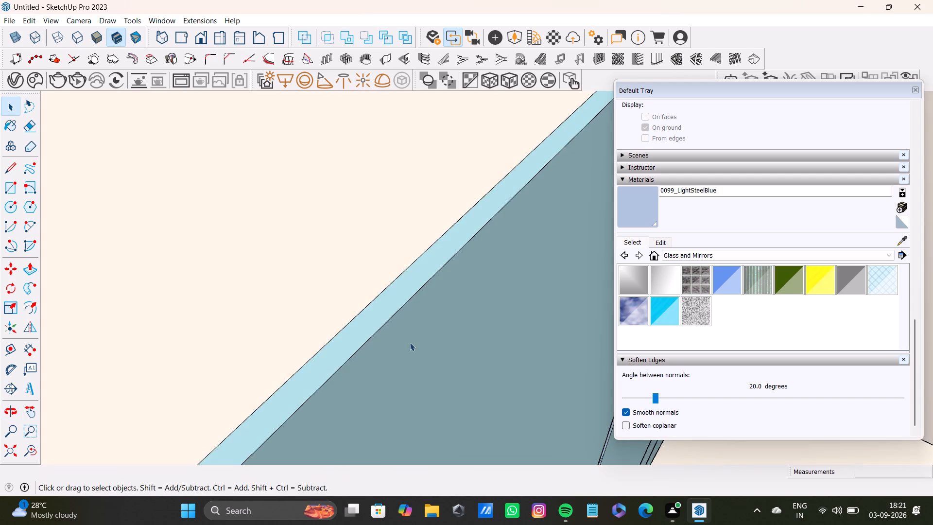
pyautogui.keyDown('shift'); pyautogui.moveTo(378, 367); pyautogui.dragTo(476, 47, button='middle'); pyautogui.keyUp('shift')
pyautogui.keyDown('shift'); pyautogui.scroll(3, 394, 156); pyautogui.keyUp('shift')
pyautogui.keyDown('shift'); pyautogui.click(306, 195); pyautogui.keyUp('shift')
# Add both side faces of the window wall's last groove before the room corner to the selection.
pyautogui.keyDown('shift'); pyautogui.scroll(-6, 317, 203); pyautogui.keyUp('shift')
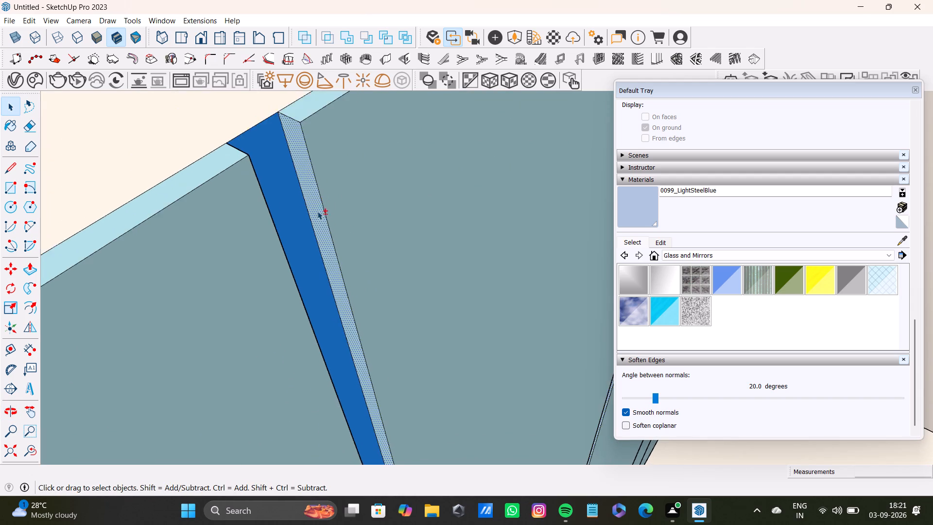
pyautogui.keyDown('shift'); pyautogui.scroll(-20, 317, 211); pyautogui.keyUp('shift')
pyautogui.keyDown('shift'); pyautogui.scroll(-8, 317, 211); pyautogui.keyUp('shift')
pyautogui.keyDown('shift'); pyautogui.moveTo(331, 246); pyautogui.dragTo(392, 145, button='middle'); pyautogui.keyUp('shift')
pyautogui.keyDown('shift'); pyautogui.scroll(20, 216, 250); pyautogui.keyUp('shift')
pyautogui.keyDown('shift'); pyautogui.scroll(11, 216, 250); pyautogui.keyUp('shift')
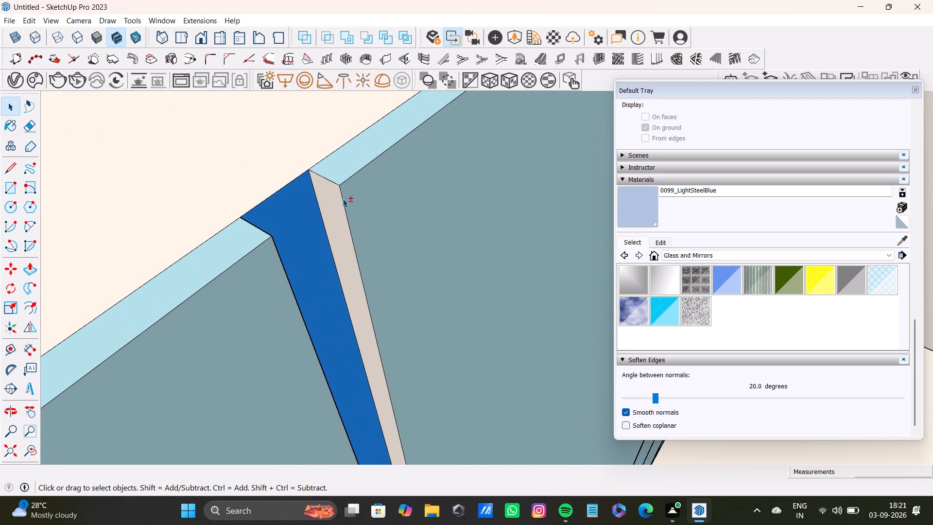
pyautogui.keyDown('shift'); pyautogui.click(346, 199); pyautogui.keyUp('shift')
pyautogui.keyDown('shift'); pyautogui.click(329, 201); pyautogui.keyUp('shift')
pyautogui.keyDown('shift'); pyautogui.click(385, 208); pyautogui.keyUp('shift')
pyautogui.keyDown('shift'); pyautogui.moveTo(454, 248); pyautogui.dragTo(436, 261, button='middle'); pyautogui.keyUp('shift')
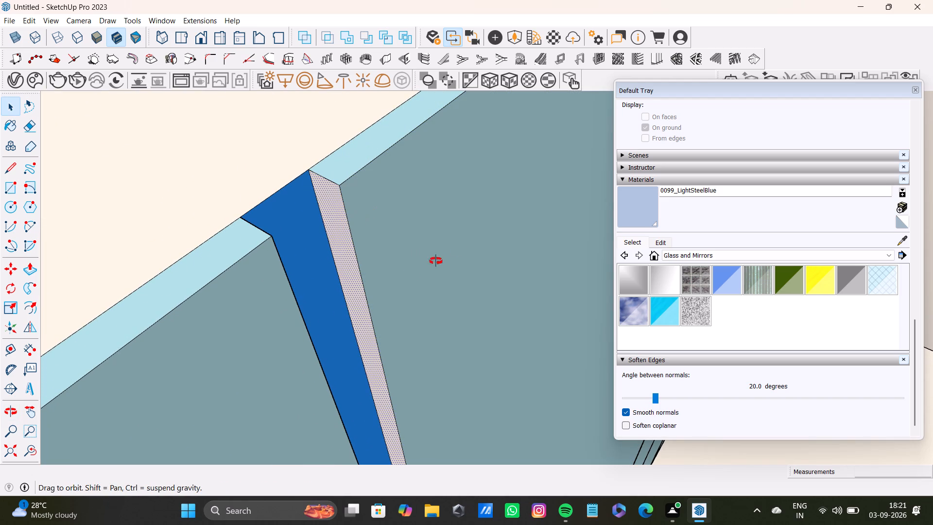
pyautogui.keyDown('shift'); pyautogui.moveTo(436, 261); pyautogui.dragTo(216, 301, button='middle'); pyautogui.keyUp('shift')
pyautogui.keyDown('shift'); pyautogui.moveTo(447, 188); pyautogui.dragTo(446, 305, button='middle'); pyautogui.keyUp('shift')
pyautogui.keyDown('shift'); pyautogui.moveTo(456, 302); pyautogui.dragTo(353, 288, button='middle'); pyautogui.keyUp('shift')
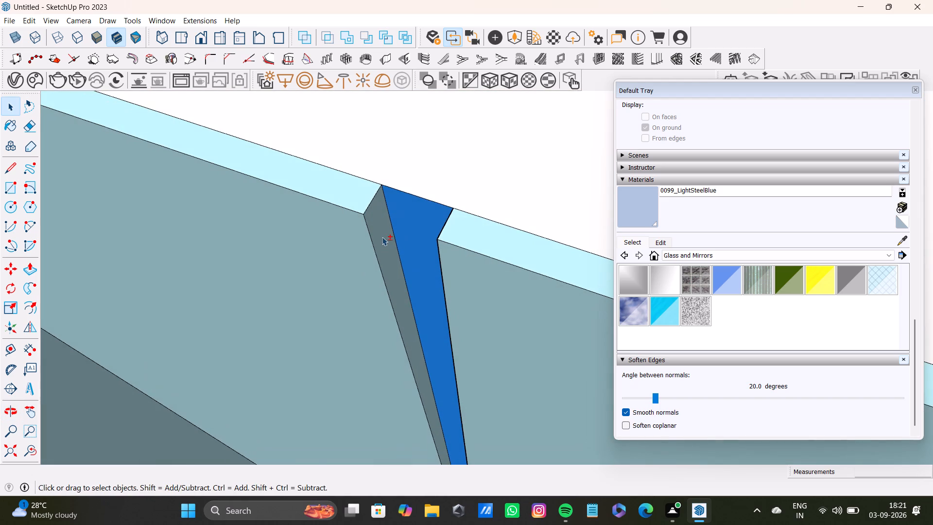
pyautogui.keyDown('shift'); pyautogui.click(382, 237); pyautogui.keyUp('shift')
# Add both side faces of the first groove past the corner, on the adjoining teal wall, to the selection.
pyautogui.keyDown('shift'); pyautogui.scroll(-15, 372, 245); pyautogui.keyUp('shift')
pyautogui.keyDown('shift'); pyautogui.moveTo(92, 199); pyautogui.dragTo(387, 298, button='middle'); pyautogui.keyUp('shift')
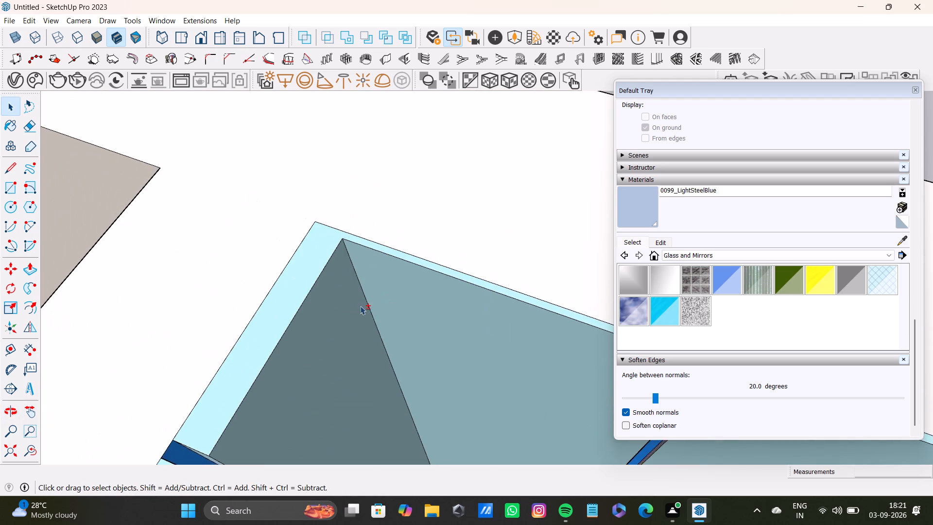
pyautogui.keyDown('shift'); pyautogui.moveTo(360, 306); pyautogui.dragTo(369, 157, button='middle'); pyautogui.keyUp('shift')
pyautogui.keyDown('shift'); pyautogui.scroll(7, 242, 270); pyautogui.keyUp('shift')
pyautogui.keyDown('shift'); pyautogui.click(200, 234); pyautogui.keyUp('shift')
pyautogui.keyDown('shift'); pyautogui.moveTo(276, 264); pyautogui.dragTo(39, 270, button='middle'); pyautogui.keyUp('shift')
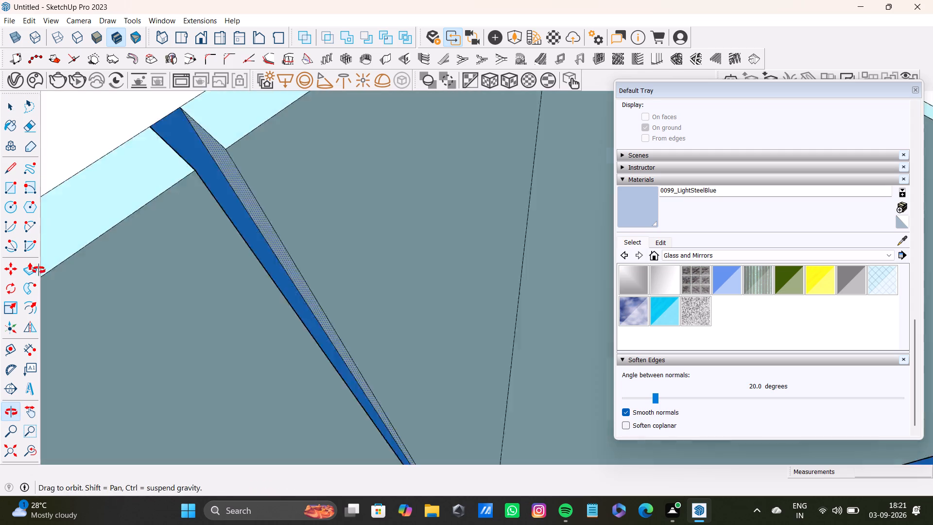
pyautogui.keyDown('shift'); pyautogui.moveTo(39, 270); pyautogui.dragTo(36, 264, button='middle'); pyautogui.keyUp('shift')
pyautogui.moveTo(319, 181); pyautogui.dragTo(364, 297, button='middle')
pyautogui.moveTo(374, 313); pyautogui.dragTo(206, 303, button='middle')
pyautogui.scroll(3, 422, 226)
pyautogui.keyDown('shift'); pyautogui.click(424, 191); pyautogui.keyUp('shift')
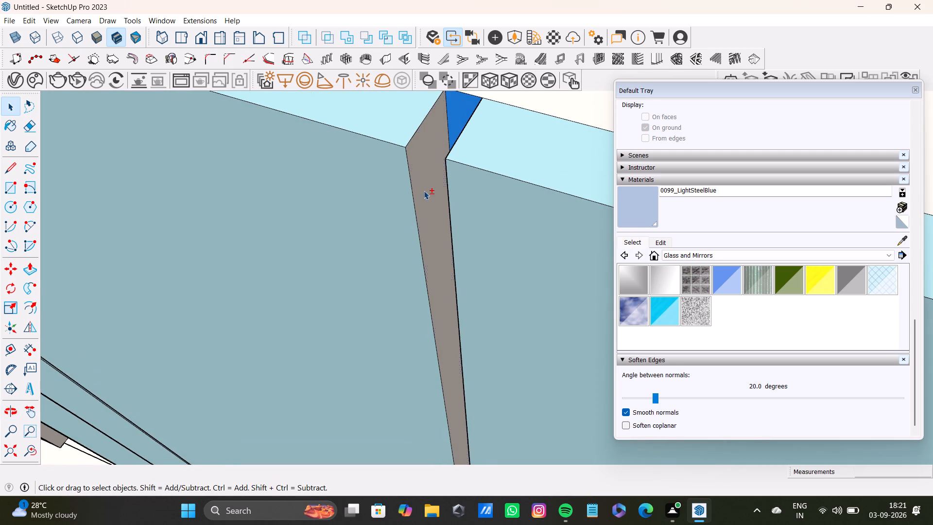
# Add both side faces of the second groove on the adjoining teal wall to the selection.
pyautogui.keyDown('shift'); pyautogui.scroll(-15, 417, 202); pyautogui.keyUp('shift')
pyautogui.keyDown('shift'); pyautogui.moveTo(224, 200); pyautogui.dragTo(514, 280, button='middle'); pyautogui.keyUp('shift')
pyautogui.keyDown('shift'); pyautogui.scroll(-1, 514, 280); pyautogui.keyUp('shift')
pyautogui.keyDown('shift'); pyautogui.scroll(7, 348, 166); pyautogui.keyUp('shift')
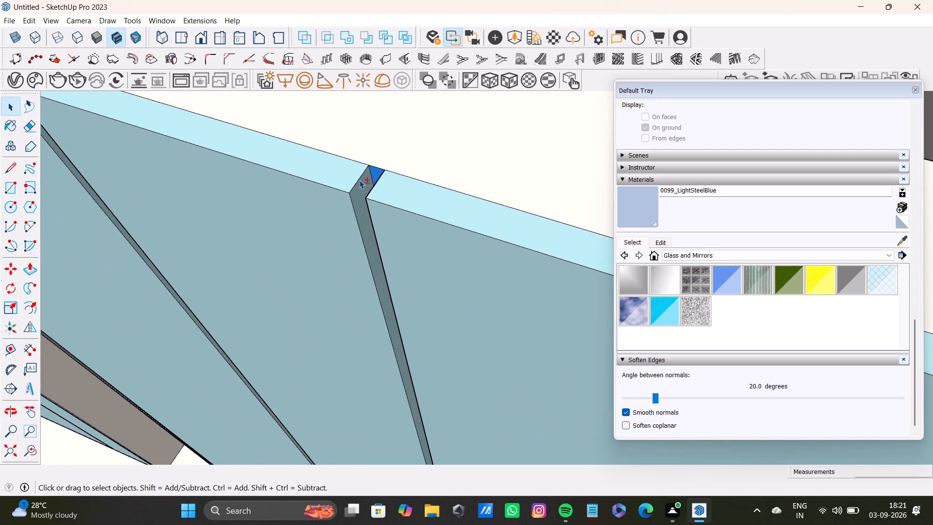
pyautogui.keyDown('shift'); pyautogui.scroll(9, 359, 180); pyautogui.keyUp('shift')
pyautogui.keyDown('shift'); pyautogui.click(363, 189); pyautogui.keyUp('shift')
pyautogui.keyDown('shift'); pyautogui.moveTo(355, 234); pyautogui.dragTo(620, 226, button='middle'); pyautogui.keyUp('shift')
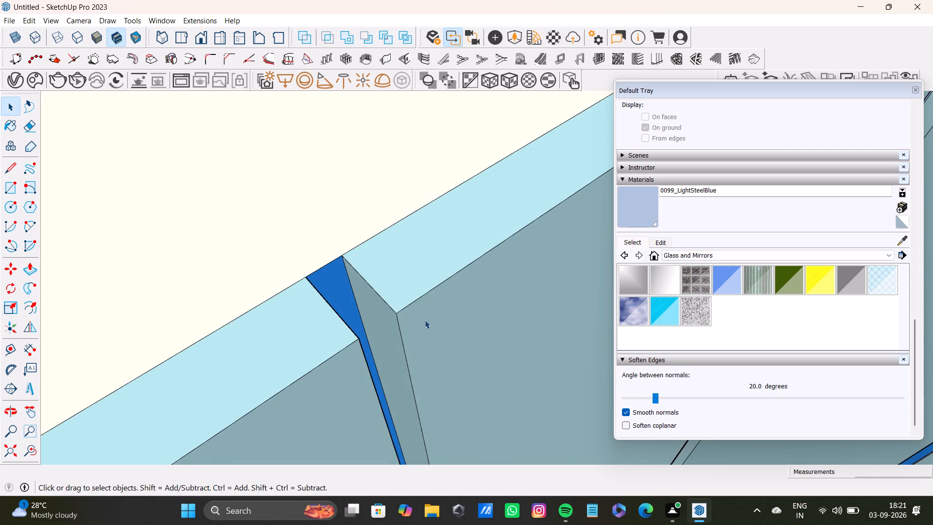
pyautogui.keyDown('shift'); pyautogui.moveTo(424, 318); pyautogui.dragTo(437, 213, button='middle'); pyautogui.keyUp('shift')
pyautogui.keyDown('shift'); pyautogui.click(397, 231); pyautogui.keyUp('shift')
# Add both side faces of the third groove on the adjoining teal wall to the selection.
pyautogui.keyDown('shift'); pyautogui.scroll(-19, 385, 252); pyautogui.keyUp('shift')
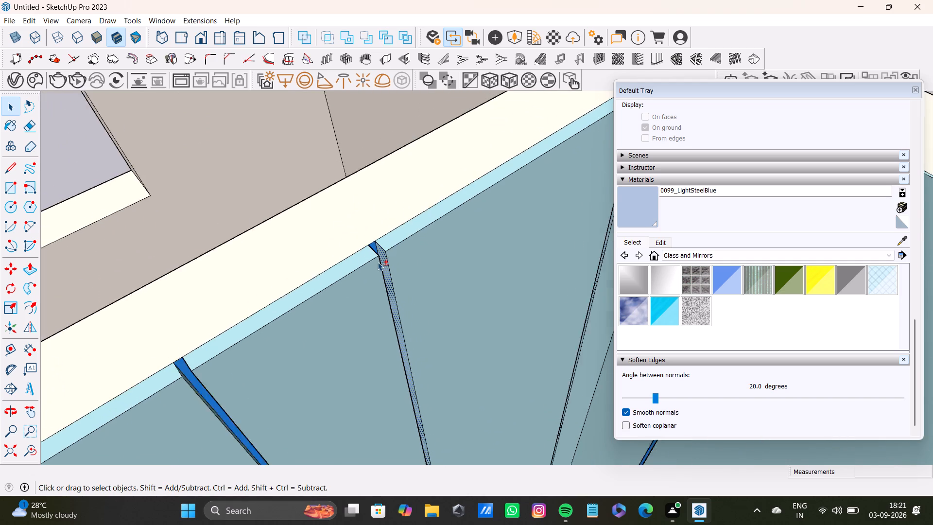
pyautogui.keyDown('shift'); pyautogui.moveTo(363, 261); pyautogui.dragTo(408, 108, button='middle'); pyautogui.keyUp('shift')
pyautogui.keyDown('shift'); pyautogui.scroll(15, 408, 122); pyautogui.keyUp('shift')
pyautogui.keyDown('shift'); pyautogui.click(263, 161); pyautogui.keyUp('shift')
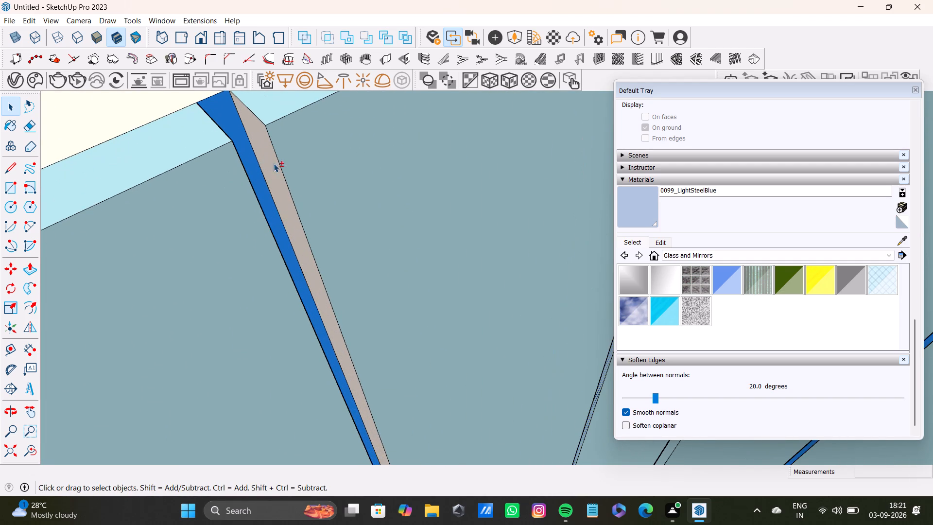
pyautogui.keyDown('shift'); pyautogui.click(268, 180); pyautogui.keyUp('shift')
pyautogui.keyDown('shift'); pyautogui.scroll(-5, 278, 216); pyautogui.keyUp('shift')
pyautogui.keyDown('shift'); pyautogui.moveTo(341, 232); pyautogui.dragTo(113, 254, button='middle'); pyautogui.keyUp('shift')
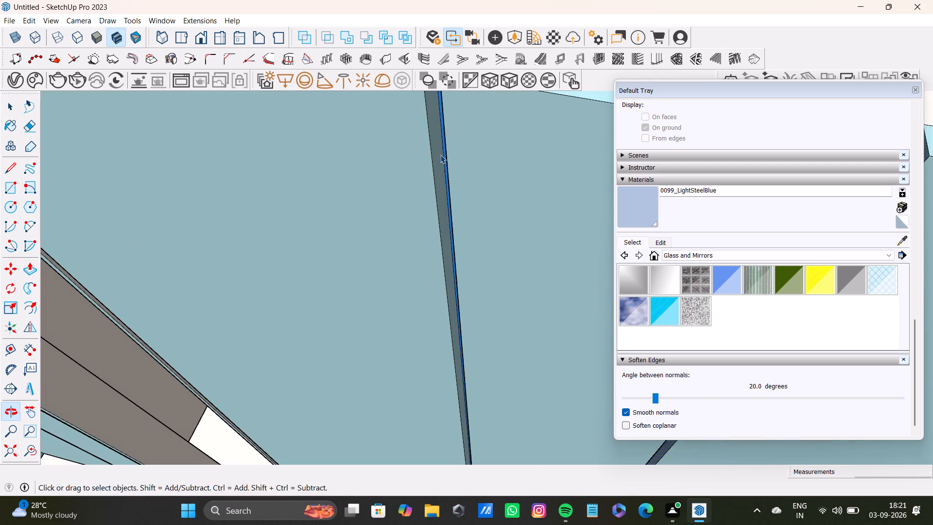
pyautogui.keyDown('shift'); pyautogui.moveTo(440, 155); pyautogui.dragTo(445, 293, button='middle'); pyautogui.keyUp('shift')
pyautogui.keyDown('shift'); pyautogui.scroll(4, 449, 266); pyautogui.keyUp('shift')
pyautogui.keyDown('shift'); pyautogui.click(431, 233); pyautogui.keyUp('shift')
pyautogui.keyDown('shift'); pyautogui.scroll(-8, 427, 259); pyautogui.keyUp('shift')
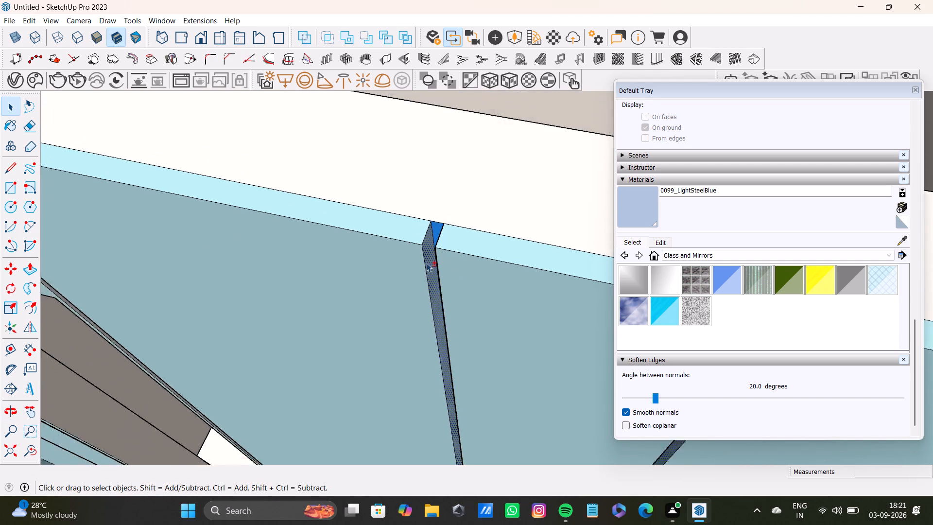
# Add both side faces of the fourth groove on the adjoining teal wall, just before the opening, to the selection.
pyautogui.keyDown('shift'); pyautogui.scroll(-7, 426, 263); pyautogui.keyUp('shift')
pyautogui.keyDown('shift'); pyautogui.moveTo(233, 210); pyautogui.dragTo(430, 237, button='middle'); pyautogui.keyUp('shift')
pyautogui.keyDown('shift'); pyautogui.scroll(13, 319, 234); pyautogui.keyUp('shift')
pyautogui.keyDown('shift'); pyautogui.click(320, 216); pyautogui.keyUp('shift')
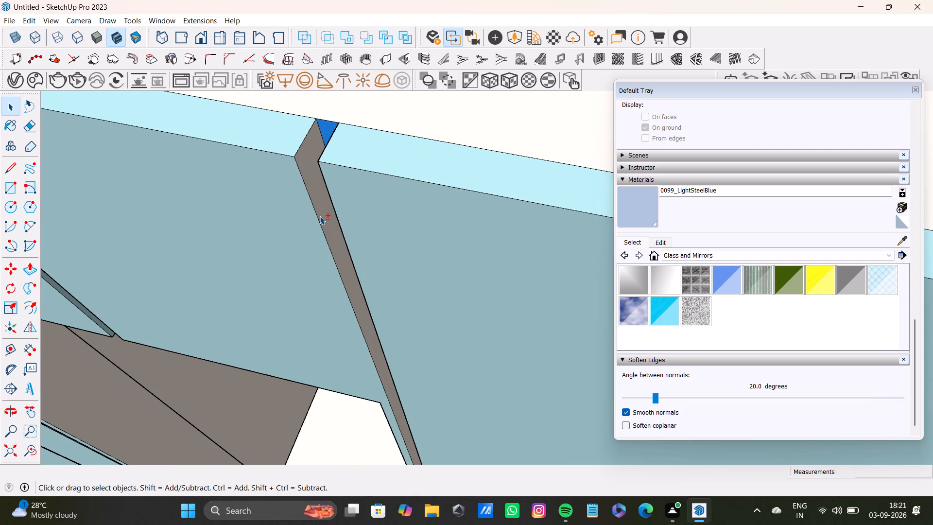
pyautogui.moveTo(314, 254); pyautogui.dragTo(529, 235, button='middle')
pyautogui.keyDown('shift'); pyautogui.click(473, 197); pyautogui.keyUp('shift')
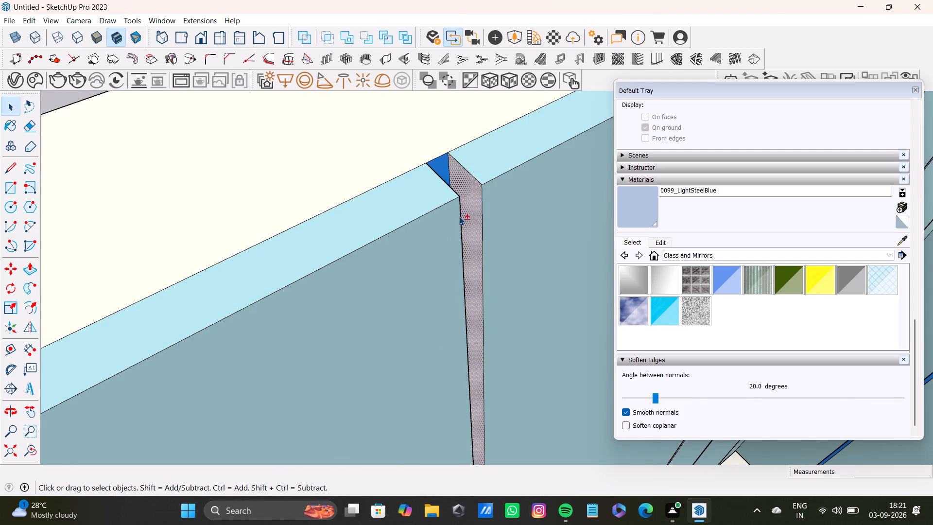
# Add both side faces of the short groove above the opening in the adjoining wall to the selection.
pyautogui.keyDown('shift'); pyautogui.scroll(-16, 456, 222); pyautogui.keyUp('shift')
pyautogui.keyDown('shift'); pyautogui.moveTo(437, 247); pyautogui.dragTo(480, 165, button='middle'); pyautogui.keyUp('shift')
pyautogui.keyDown('shift'); pyautogui.scroll(9, 325, 149); pyautogui.keyUp('shift')
pyautogui.keyDown('shift'); pyautogui.scroll(-3, 384, 199); pyautogui.keyUp('shift')
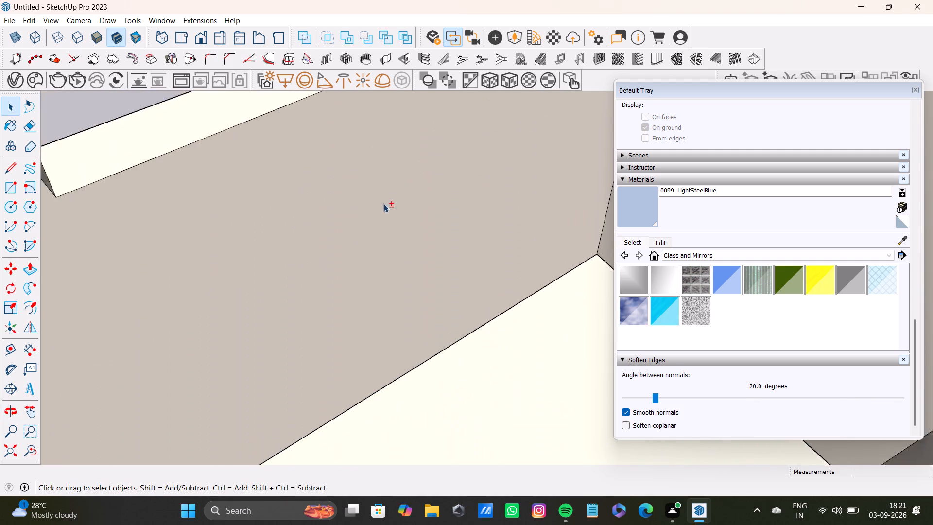
pyautogui.keyDown('shift'); pyautogui.scroll(-11, 383, 204); pyautogui.keyUp('shift')
pyautogui.keyDown('shift'); pyautogui.scroll(1, 382, 215); pyautogui.keyUp('shift')
pyautogui.keyDown('shift'); pyautogui.moveTo(382, 215); pyautogui.dragTo(392, 165, button='middle'); pyautogui.keyUp('shift')
pyautogui.keyDown('shift'); pyautogui.scroll(9, 404, 183); pyautogui.keyUp('shift')
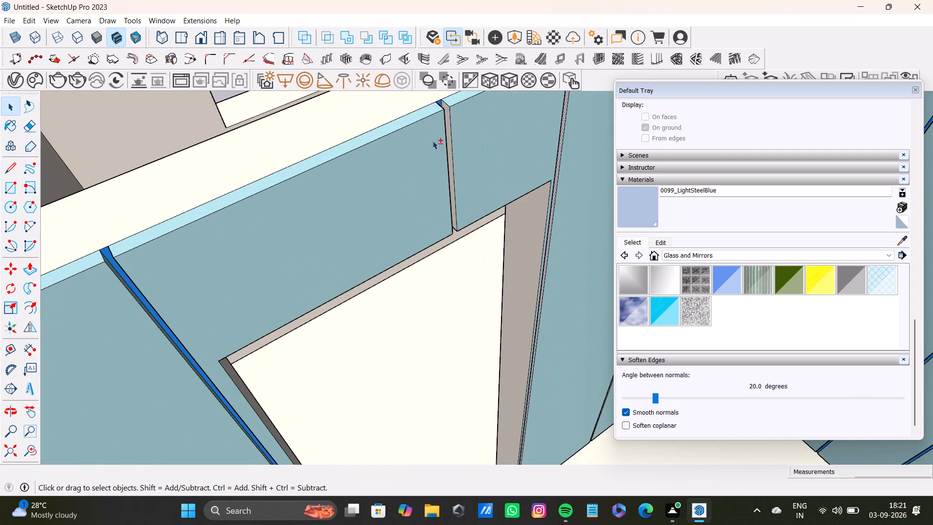
pyautogui.keyDown('shift'); pyautogui.moveTo(432, 140); pyautogui.dragTo(432, 195, button='middle'); pyautogui.keyUp('shift')
pyautogui.keyDown('shift'); pyautogui.scroll(14, 442, 172); pyautogui.keyUp('shift')
pyautogui.keyDown('shift'); pyautogui.click(455, 154); pyautogui.keyUp('shift')
pyautogui.keyDown('shift'); pyautogui.moveTo(510, 207); pyautogui.dragTo(466, 211, button='middle'); pyautogui.keyUp('shift')
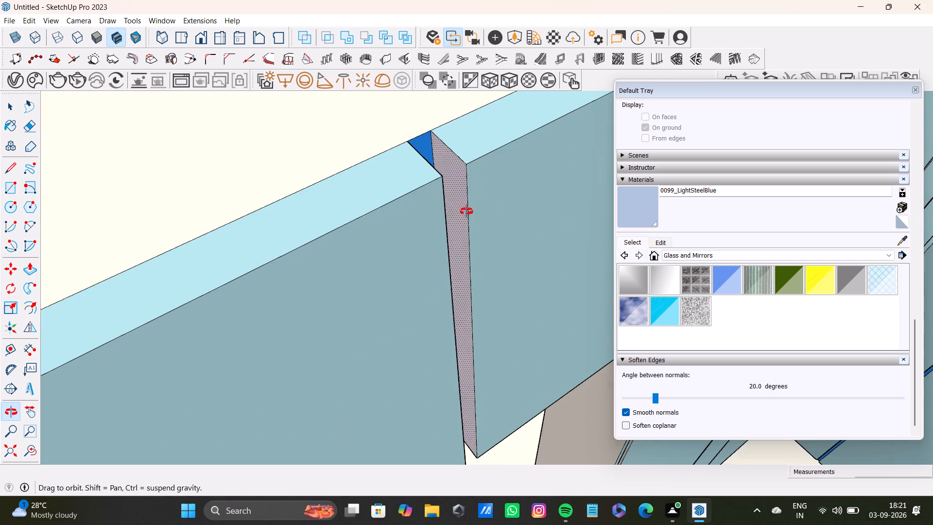
pyautogui.keyDown('shift'); pyautogui.moveTo(466, 211); pyautogui.dragTo(294, 197, button='middle'); pyautogui.keyUp('shift')
pyautogui.keyDown('shift'); pyautogui.scroll(4, 352, 140); pyautogui.keyUp('shift')
pyautogui.keyDown('shift'); pyautogui.click(382, 122); pyautogui.keyUp('shift')
# Add both side faces of the full-height groove just past the opening on the same wall to the selection.
pyautogui.keyDown('shift'); pyautogui.scroll(-15, 377, 156); pyautogui.keyUp('shift')
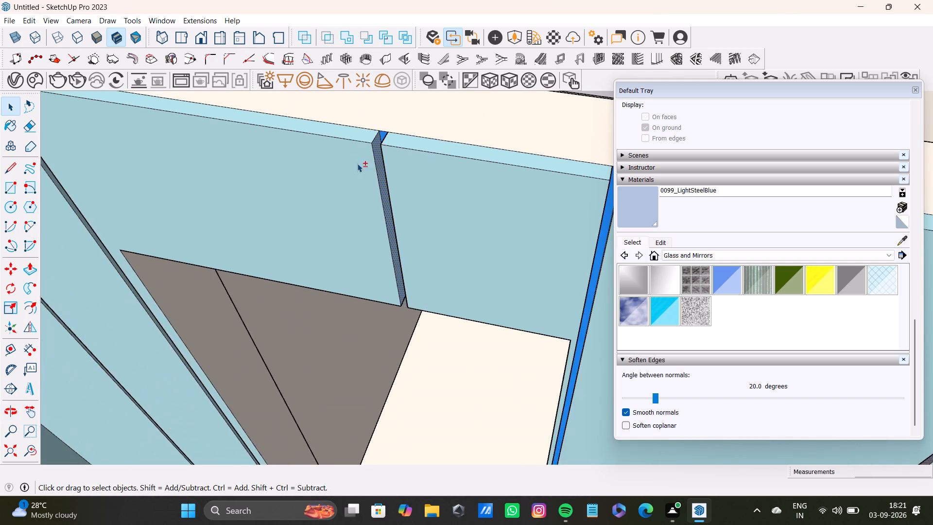
pyautogui.keyDown('shift'); pyautogui.moveTo(336, 163); pyautogui.dragTo(573, 232, button='middle'); pyautogui.keyUp('shift')
pyautogui.keyDown('shift'); pyautogui.scroll(7, 340, 194); pyautogui.keyUp('shift')
pyautogui.keyDown('shift'); pyautogui.moveTo(223, 175); pyautogui.dragTo(413, 216, button='middle'); pyautogui.keyUp('shift')
pyautogui.keyDown('shift'); pyautogui.scroll(6, 304, 183); pyautogui.keyUp('shift')
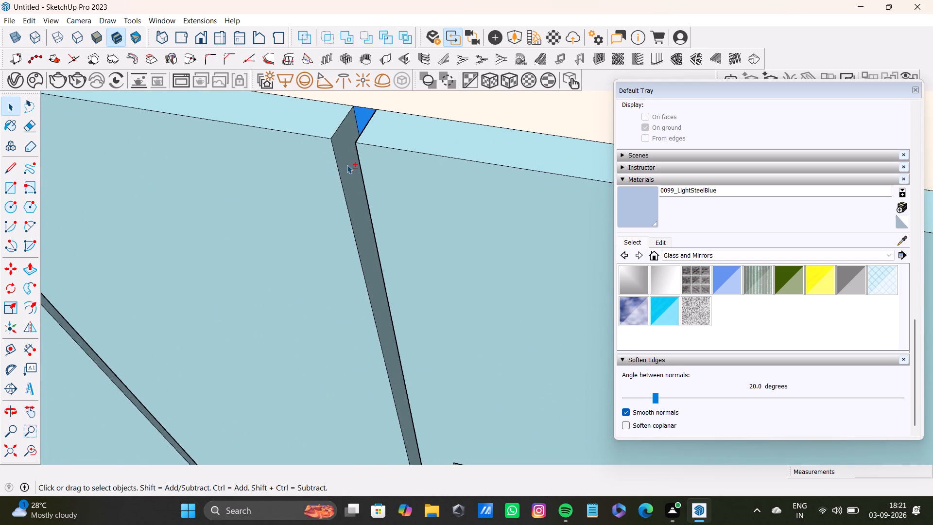
pyautogui.keyDown('shift'); pyautogui.scroll(2, 347, 165); pyautogui.keyUp('shift')
pyautogui.keyDown('shift'); pyautogui.click(334, 152); pyautogui.keyUp('shift')
pyautogui.keyDown('shift'); pyautogui.moveTo(351, 201); pyautogui.dragTo(621, 222, button='middle'); pyautogui.keyUp('shift')
pyautogui.scroll(3, 227, 210)
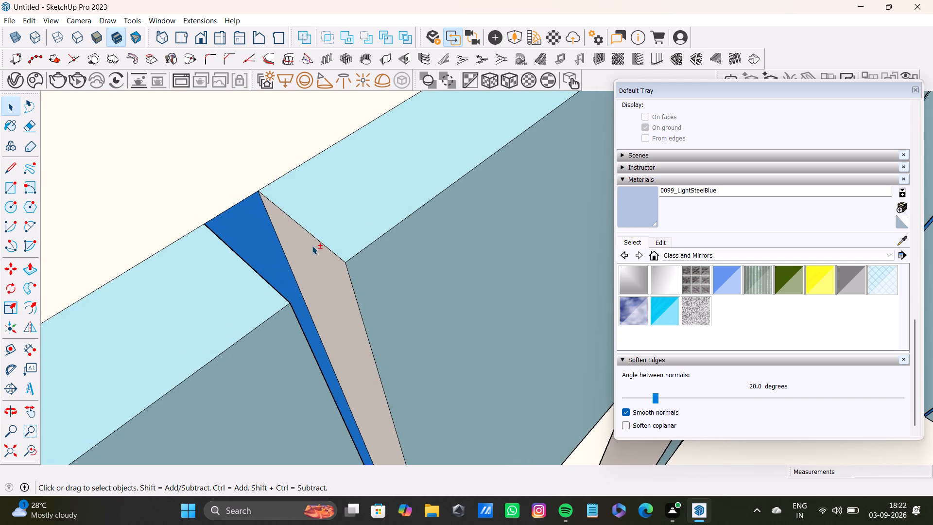
pyautogui.keyDown('shift'); pyautogui.click(313, 246); pyautogui.keyUp('shift')
# Add both side faces of this wall's last groove before the next room corner to the selection.
pyautogui.keyDown('shift'); pyautogui.scroll(-20, 313, 246); pyautogui.keyUp('shift')
pyautogui.keyDown('shift'); pyautogui.scroll(-1, 313, 246); pyautogui.keyUp('shift')
pyautogui.keyDown('shift'); pyautogui.moveTo(311, 253); pyautogui.dragTo(445, 175, button='middle'); pyautogui.keyUp('shift')
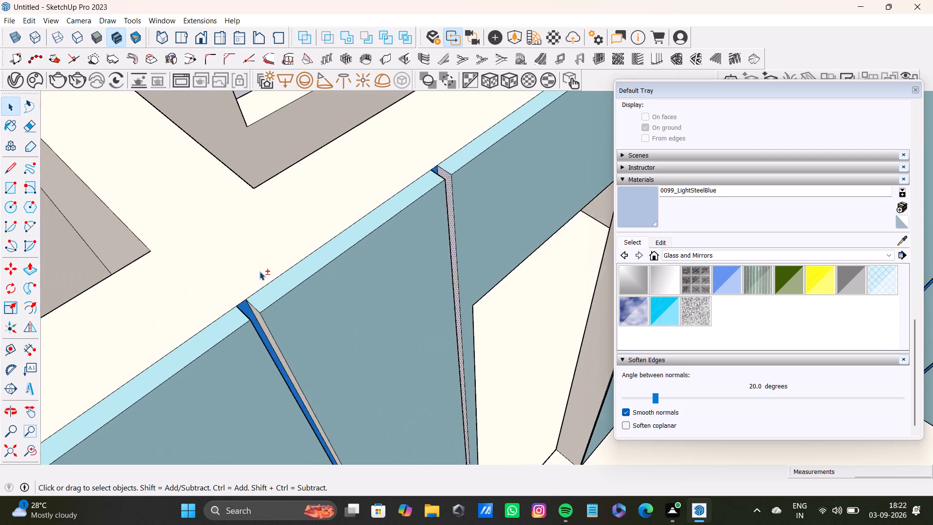
pyautogui.keyDown('shift'); pyautogui.scroll(8, 258, 273); pyautogui.keyUp('shift')
pyautogui.keyDown('shift'); pyautogui.moveTo(249, 314); pyautogui.dragTo(309, 185, button='middle'); pyautogui.keyUp('shift')
pyautogui.keyDown('shift'); pyautogui.scroll(4, 274, 224); pyautogui.keyUp('shift')
pyautogui.keyDown('shift'); pyautogui.click(342, 224); pyautogui.keyUp('shift')
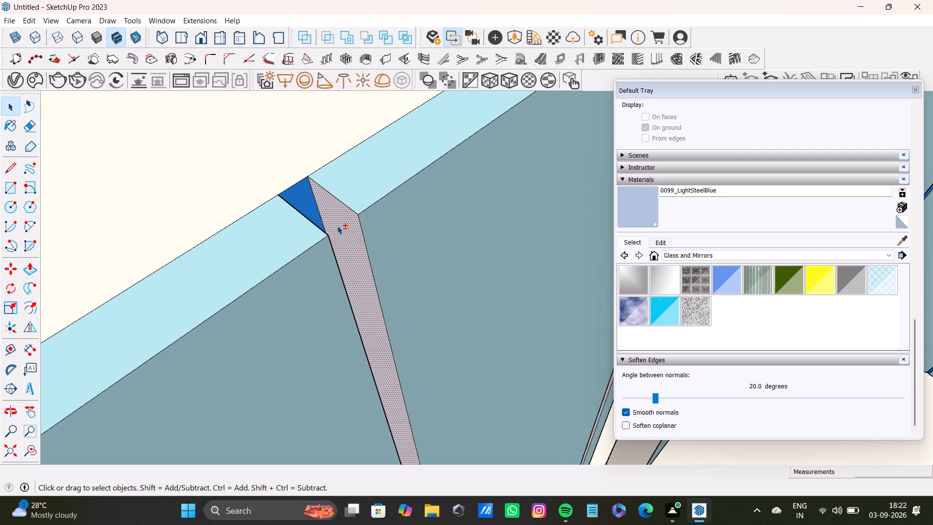
pyautogui.keyDown('shift'); pyautogui.moveTo(363, 242); pyautogui.dragTo(156, 266, button='middle'); pyautogui.keyUp('shift')
pyautogui.scroll(3, 368, 210)
pyautogui.keyDown('shift'); pyautogui.moveTo(421, 214); pyautogui.dragTo(422, 288, button='middle'); pyautogui.keyUp('shift')
pyautogui.moveTo(446, 292); pyautogui.dragTo(321, 295, button='middle')
pyautogui.keyDown('shift'); pyautogui.click(476, 197); pyautogui.keyUp('shift')
# Add both side faces of the first groove past that corner, on the next teal wall, to the selection.
pyautogui.keyDown('shift'); pyautogui.scroll(-20, 446, 224); pyautogui.keyUp('shift')
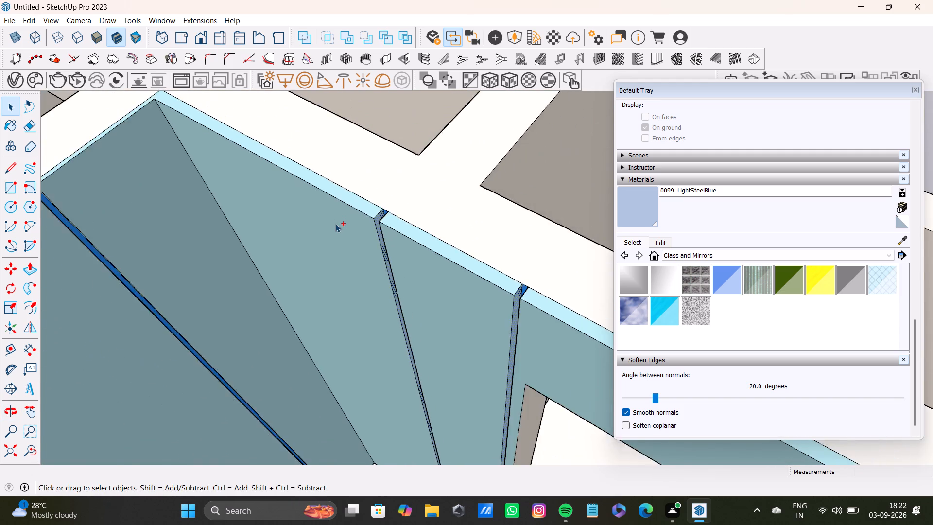
pyautogui.keyDown('shift'); pyautogui.scroll(-3, 335, 224); pyautogui.keyUp('shift')
pyautogui.keyDown('shift'); pyautogui.moveTo(260, 207); pyautogui.dragTo(449, 193, button='middle'); pyautogui.keyUp('shift')
pyautogui.keyDown('shift'); pyautogui.scroll(1, 260, 207); pyautogui.keyUp('shift')
pyautogui.keyDown('shift'); pyautogui.scroll(-1, 449, 193); pyautogui.keyUp('shift')
pyautogui.keyDown('shift'); pyautogui.scroll(20, 335, 212); pyautogui.keyUp('shift')
pyautogui.keyDown('shift'); pyautogui.scroll(2, 335, 212); pyautogui.keyUp('shift')
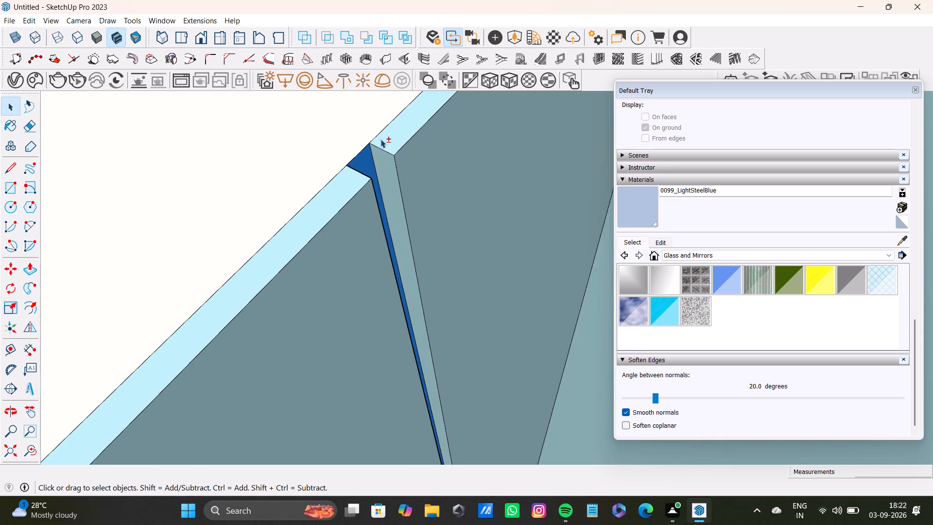
pyautogui.keyDown('shift'); pyautogui.click(387, 169); pyautogui.keyUp('shift')
pyautogui.keyDown('shift'); pyautogui.moveTo(454, 214); pyautogui.dragTo(205, 221, button='middle'); pyautogui.keyUp('shift')
pyautogui.scroll(2, 416, 198)
pyautogui.keyDown('shift'); pyautogui.moveTo(415, 206); pyautogui.dragTo(396, 272, button='middle'); pyautogui.keyUp('shift')
pyautogui.keyDown('shift'); pyautogui.scroll(-1, 396, 272); pyautogui.keyUp('shift')
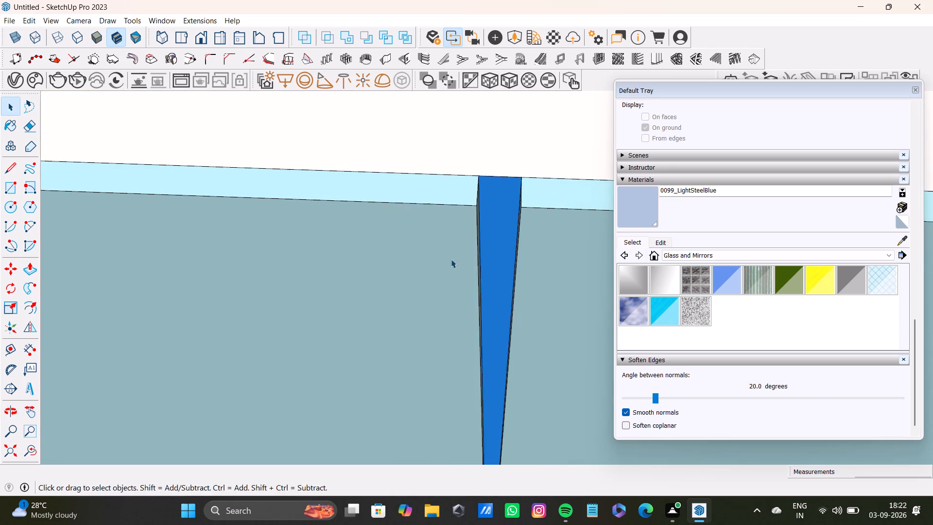
pyautogui.moveTo(429, 259); pyautogui.dragTo(341, 250, button='middle')
pyautogui.keyDown('shift'); pyautogui.scroll(4, 482, 210); pyautogui.keyUp('shift')
pyautogui.keyDown('shift'); pyautogui.click(510, 214); pyautogui.keyUp('shift')
# Add the side faces of the second groove past the corner on this wall to the selection.
pyautogui.keyDown('shift'); pyautogui.scroll(-19, 457, 229); pyautogui.keyUp('shift')
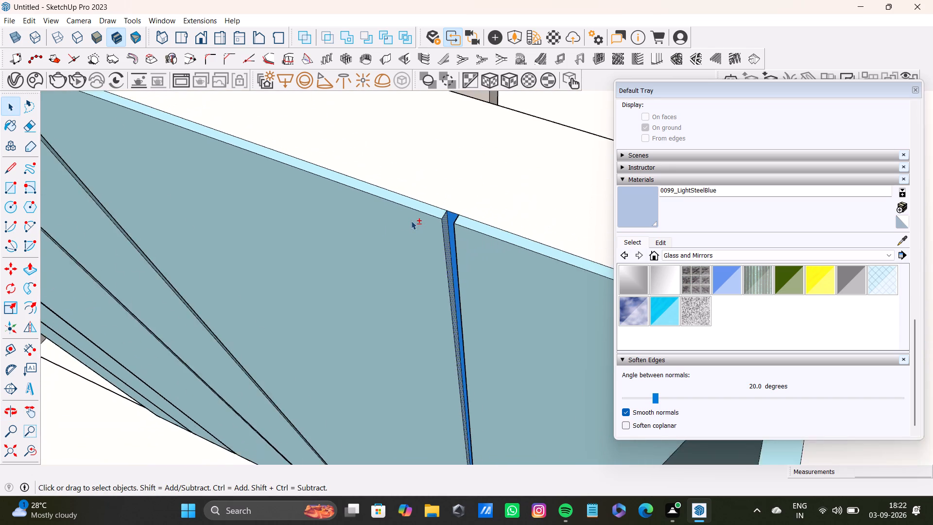
pyautogui.keyDown('shift'); pyautogui.scroll(-2, 411, 221); pyautogui.keyUp('shift')
pyautogui.keyDown('shift'); pyautogui.scroll(1, 411, 221); pyautogui.keyUp('shift')
pyautogui.keyDown('shift'); pyautogui.scroll(-4, 411, 221); pyautogui.keyUp('shift')
pyautogui.keyDown('shift'); pyautogui.moveTo(327, 208); pyautogui.dragTo(545, 252, button='middle'); pyautogui.keyUp('shift')
pyautogui.keyDown('shift'); pyautogui.scroll(1, 327, 208); pyautogui.keyUp('shift')
pyautogui.keyDown('shift'); pyautogui.scroll(13, 384, 191); pyautogui.keyUp('shift')
pyautogui.keyDown('shift'); pyautogui.click(380, 153); pyautogui.keyUp('shift')
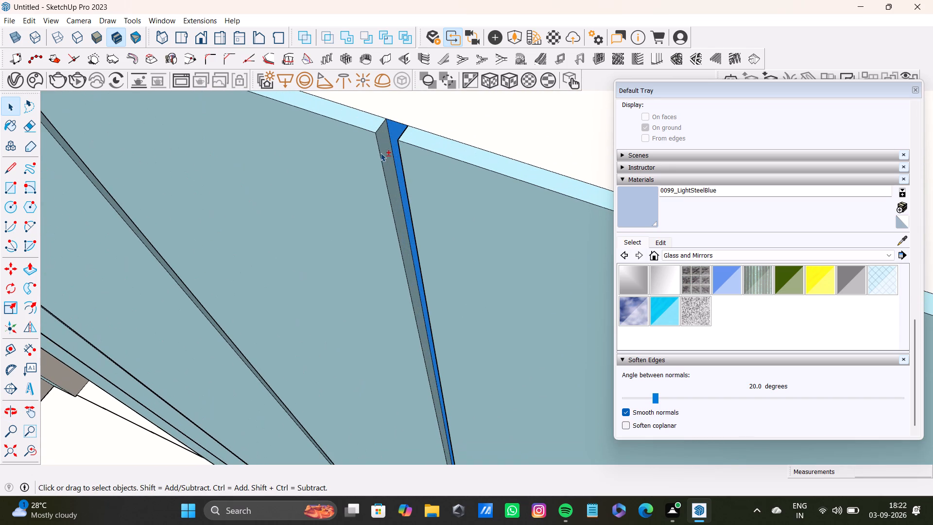
pyautogui.keyDown('shift'); pyautogui.click(390, 165); pyautogui.keyUp('shift')
pyautogui.keyDown('shift'); pyautogui.scroll(-1, 387, 205); pyautogui.keyUp('shift')
pyautogui.keyDown('shift'); pyautogui.moveTo(387, 206); pyautogui.dragTo(609, 214, button='middle'); pyautogui.keyUp('shift')
pyautogui.scroll(3, 401, 227)
pyautogui.keyDown('shift'); pyautogui.moveTo(352, 222); pyautogui.dragTo(403, 156, button='middle'); pyautogui.keyUp('shift')
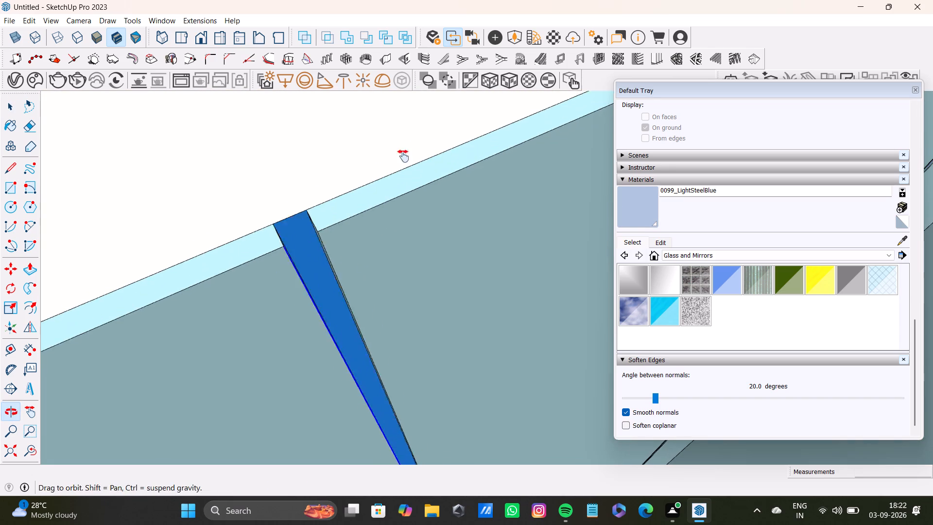
pyautogui.keyDown('shift'); pyautogui.moveTo(403, 156); pyautogui.dragTo(418, 131, button='middle'); pyautogui.keyUp('shift')
pyautogui.moveTo(394, 205); pyautogui.dragTo(457, 205, button='middle')
pyautogui.keyDown('shift'); pyautogui.click(339, 195); pyautogui.keyUp('shift')
# Add both side faces of the third groove past the corner on this wall to the selection.
pyautogui.keyDown('shift'); pyautogui.scroll(-6, 343, 204); pyautogui.keyUp('shift')
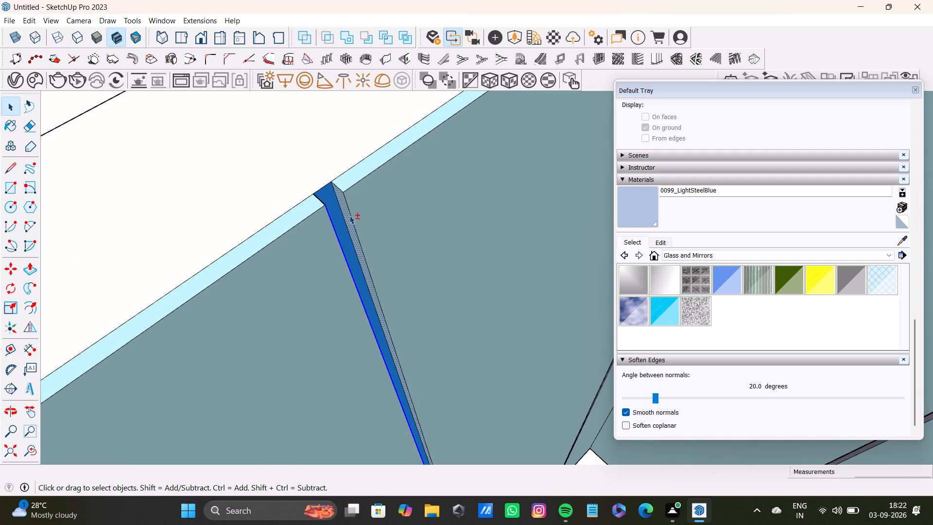
pyautogui.keyDown('shift'); pyautogui.scroll(-10, 349, 215); pyautogui.keyUp('shift')
pyautogui.keyDown('shift'); pyautogui.moveTo(341, 225); pyautogui.dragTo(414, 177, button='middle'); pyautogui.keyUp('shift')
pyautogui.keyDown('shift'); pyautogui.scroll(14, 233, 262); pyautogui.keyUp('shift')
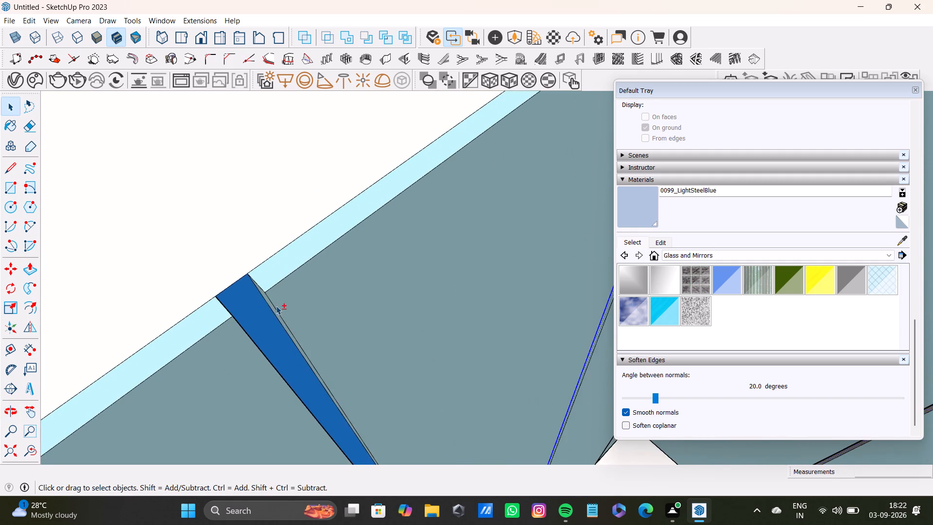
pyautogui.keyDown('shift'); pyautogui.moveTo(276, 306); pyautogui.dragTo(335, 154, button='middle'); pyautogui.keyUp('shift')
pyautogui.keyDown('shift'); pyautogui.scroll(5, 336, 151); pyautogui.keyUp('shift')
pyautogui.keyDown('shift'); pyautogui.click(339, 179); pyautogui.keyUp('shift')
pyautogui.keyDown('shift'); pyautogui.scroll(-4, 350, 200); pyautogui.keyUp('shift')
pyautogui.keyDown('shift'); pyautogui.moveTo(396, 221); pyautogui.dragTo(85, 262, button='middle'); pyautogui.keyUp('shift')
pyautogui.keyDown('shift'); pyautogui.moveTo(362, 173); pyautogui.dragTo(261, 280, button='middle'); pyautogui.keyUp('shift')
pyautogui.keyDown('shift'); pyautogui.scroll(4, 319, 267); pyautogui.keyUp('shift')
pyautogui.keyDown('shift'); pyautogui.click(390, 267); pyautogui.keyUp('shift')
# Add both side faces of the fourth groove past the corner on this wall to the selection.
pyautogui.keyDown('shift'); pyautogui.scroll(-3, 333, 268); pyautogui.keyUp('shift')
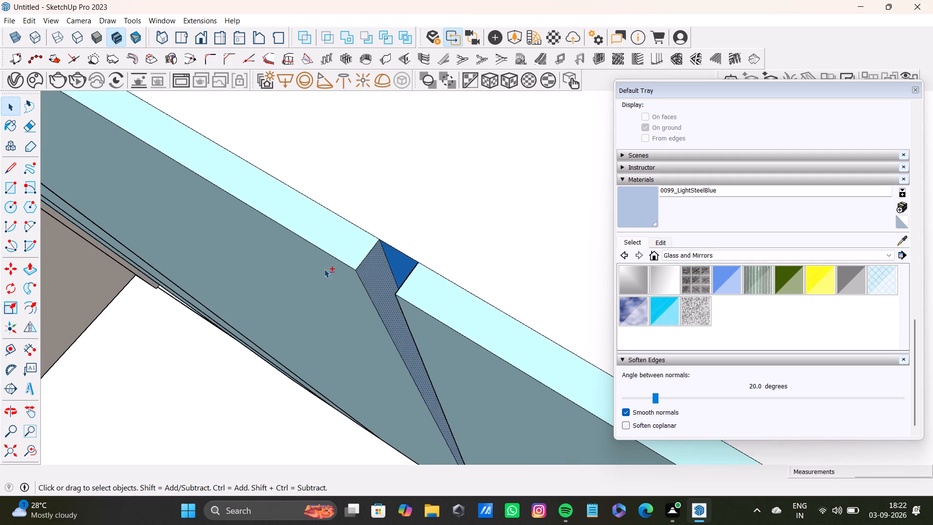
pyautogui.keyDown('shift'); pyautogui.scroll(-8, 324, 269); pyautogui.keyUp('shift')
pyautogui.keyDown('shift'); pyautogui.scroll(1, 154, 208); pyautogui.keyUp('shift')
pyautogui.keyDown('shift'); pyautogui.scroll(-5, 148, 205); pyautogui.keyUp('shift')
pyautogui.keyDown('shift'); pyautogui.moveTo(145, 200); pyautogui.dragTo(434, 305, button='middle'); pyautogui.keyUp('shift')
pyautogui.keyDown('shift'); pyautogui.scroll(9, 126, 125); pyautogui.keyUp('shift')
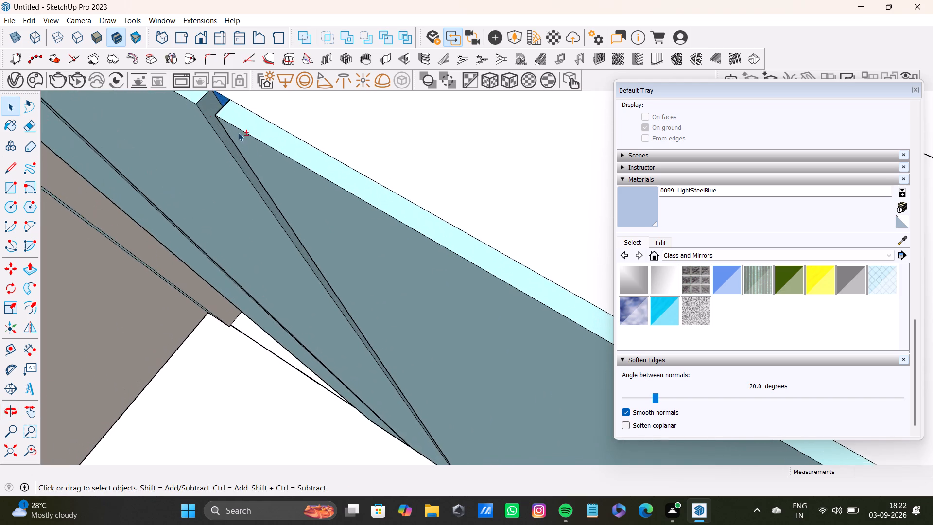
pyautogui.keyDown('shift'); pyautogui.scroll(8, 238, 132); pyautogui.keyUp('shift')
pyautogui.keyDown('shift'); pyautogui.click(214, 105); pyautogui.keyUp('shift')
pyautogui.moveTo(239, 169); pyautogui.dragTo(532, 168, button='middle')
pyautogui.keyDown('shift'); pyautogui.moveTo(296, 271); pyautogui.dragTo(306, 241, button='middle'); pyautogui.keyUp('shift')
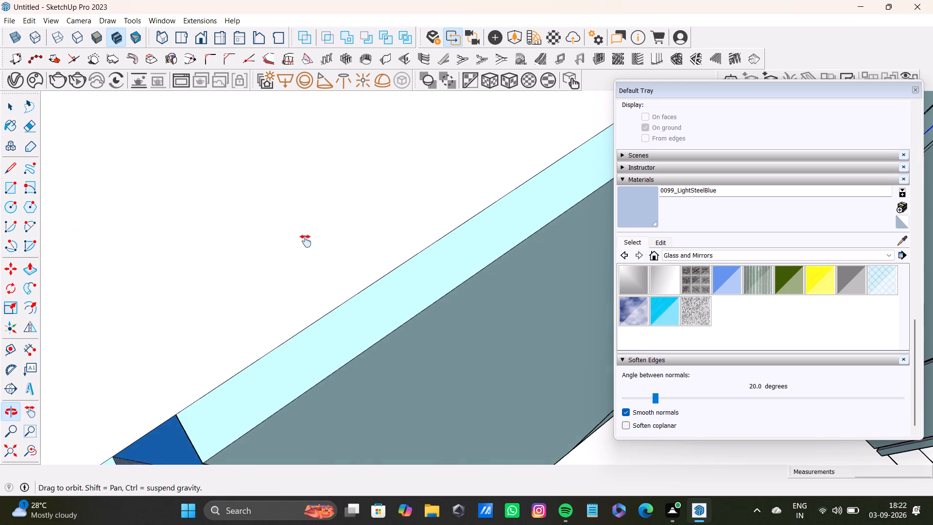
pyautogui.keyDown('shift'); pyautogui.moveTo(306, 241); pyautogui.dragTo(344, 61, button='middle'); pyautogui.keyUp('shift')
pyautogui.keyDown('shift'); pyautogui.moveTo(280, 177); pyautogui.dragTo(412, 88, button='middle'); pyautogui.keyUp('shift')
pyautogui.moveTo(371, 146); pyautogui.dragTo(456, 139, button='middle')
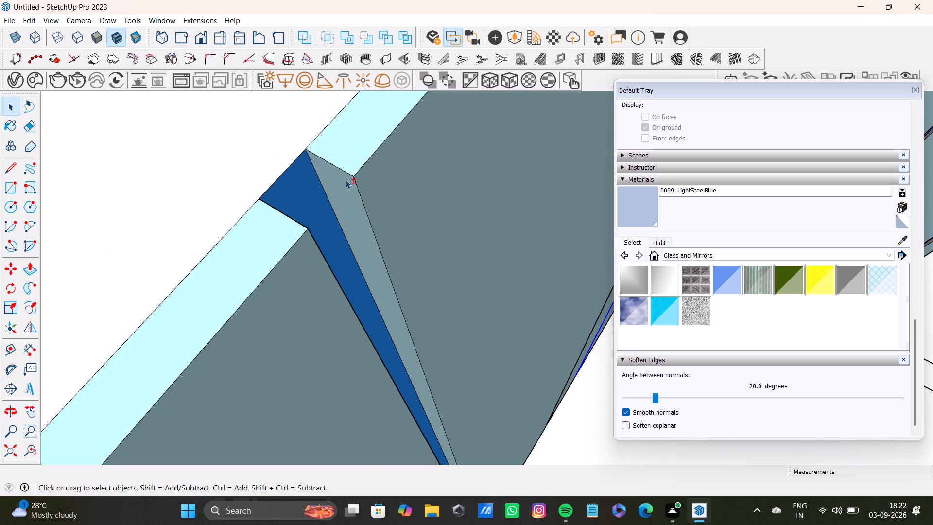
pyautogui.keyDown('shift'); pyautogui.click(345, 180); pyautogui.keyUp('shift')
# Add both side faces of the fifth groove past the corner to the selection and check them from both directions.
pyautogui.keyDown('shift'); pyautogui.scroll(-15, 343, 187); pyautogui.keyUp('shift')
pyautogui.keyDown('shift'); pyautogui.scroll(-10, 320, 244); pyautogui.keyUp('shift')
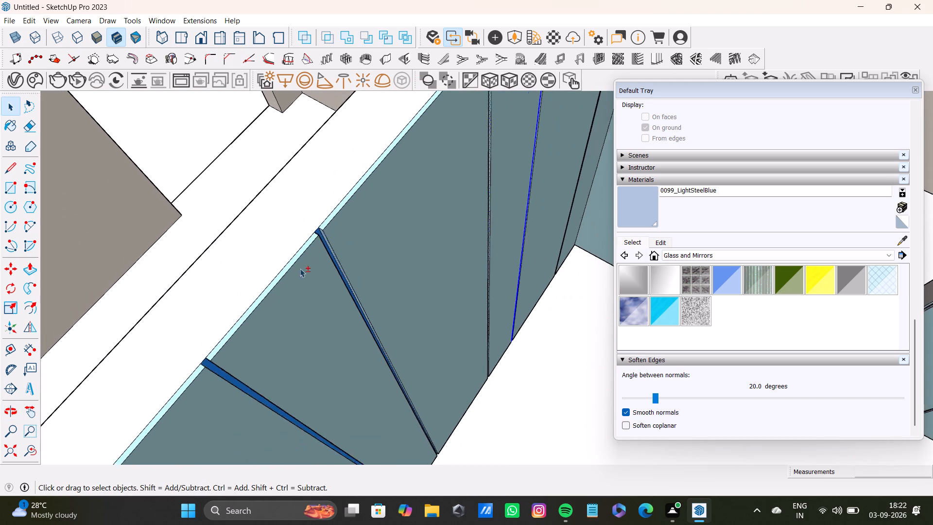
pyautogui.keyDown('shift'); pyautogui.scroll(-1, 300, 268); pyautogui.keyUp('shift')
pyautogui.keyDown('shift'); pyautogui.moveTo(291, 304); pyautogui.dragTo(317, 216, button='middle'); pyautogui.keyUp('shift')
pyautogui.keyDown('shift'); pyautogui.scroll(20, 221, 251); pyautogui.keyUp('shift')
pyautogui.keyDown('shift'); pyautogui.scroll(2, 221, 251); pyautogui.keyUp('shift')
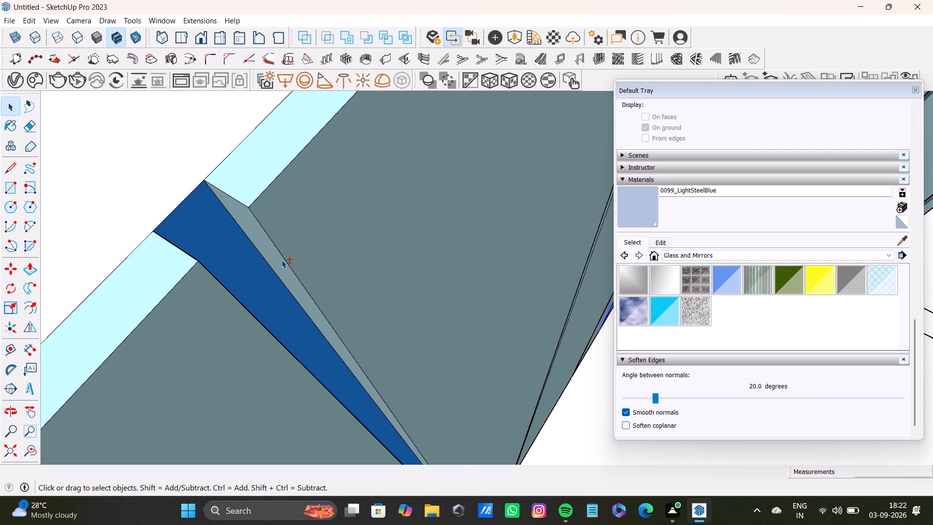
pyautogui.keyDown('shift'); pyautogui.click(279, 261); pyautogui.keyUp('shift')
pyautogui.keyDown('shift'); pyautogui.scroll(-4, 267, 287); pyautogui.keyUp('shift')
pyautogui.moveTo(338, 289); pyautogui.dragTo(25, 295, button='middle')
pyautogui.scroll(-1, 60, 263)
pyautogui.keyDown('shift'); pyautogui.scroll(1, 345, 211); pyautogui.keyUp('shift')
pyautogui.keyDown('shift'); pyautogui.moveTo(350, 237); pyautogui.dragTo(350, 276, button='middle'); pyautogui.keyUp('shift')
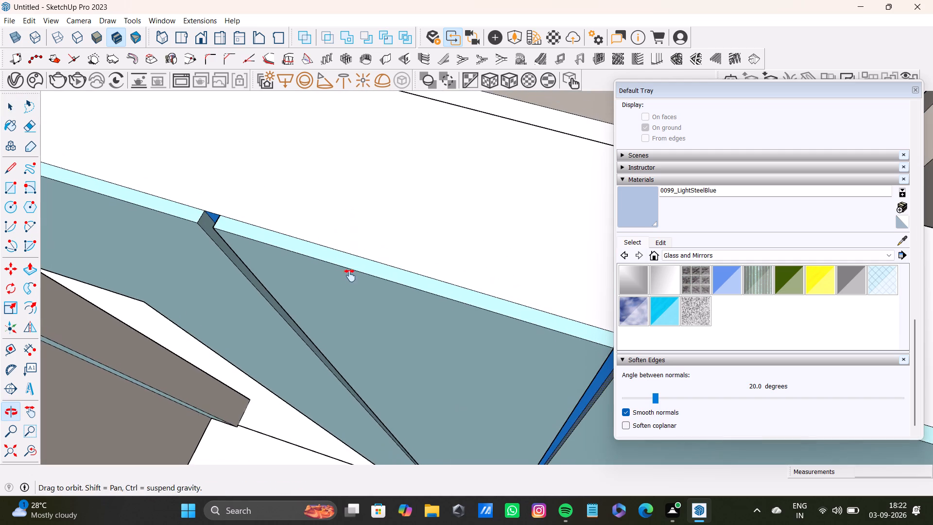
pyautogui.keyDown('shift'); pyautogui.moveTo(350, 276); pyautogui.dragTo(345, 267, button='middle'); pyautogui.keyUp('shift')
pyautogui.keyDown('shift'); pyautogui.scroll(16, 165, 210); pyautogui.keyUp('shift')
pyautogui.keyDown('shift'); pyautogui.click(211, 219); pyautogui.keyUp('shift')
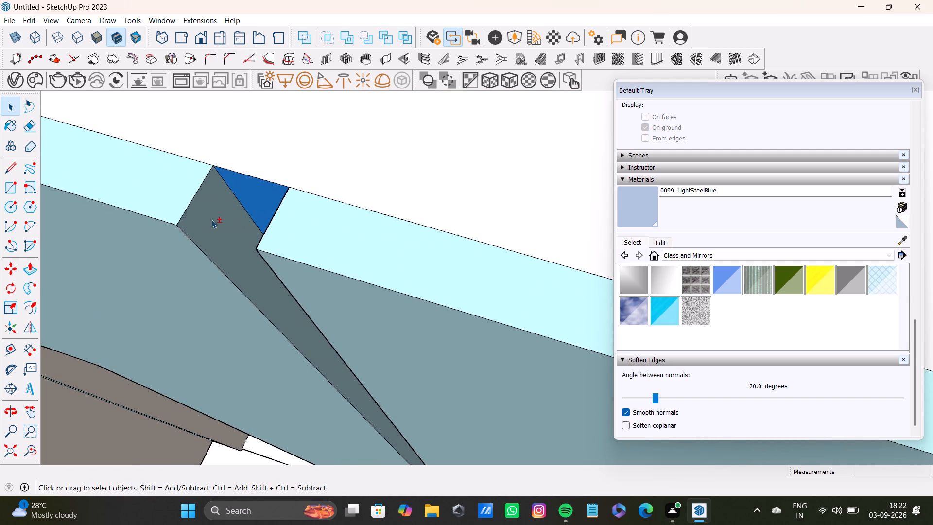
pyautogui.keyDown('shift'); pyautogui.scroll(-15, 210, 220); pyautogui.keyUp('shift')
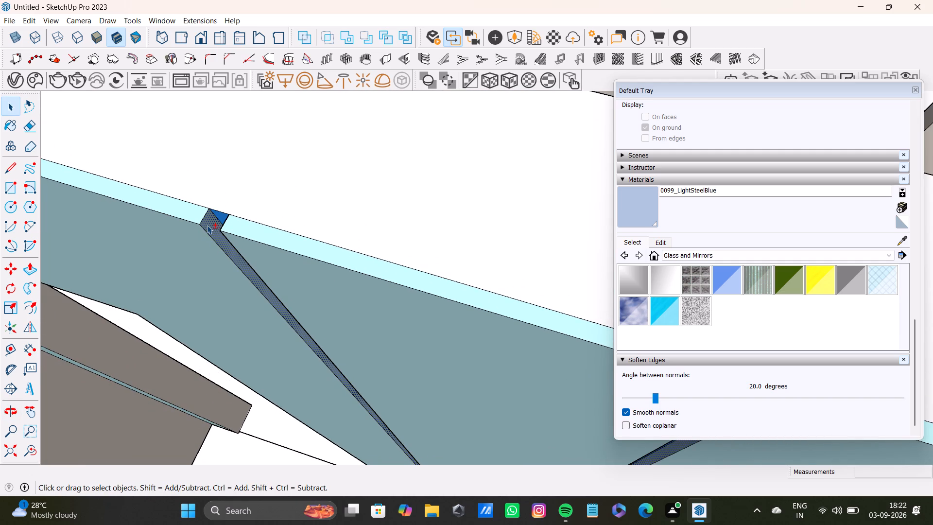
pyautogui.keyDown('shift'); pyautogui.scroll(12, 213, 217); pyautogui.keyUp('shift')
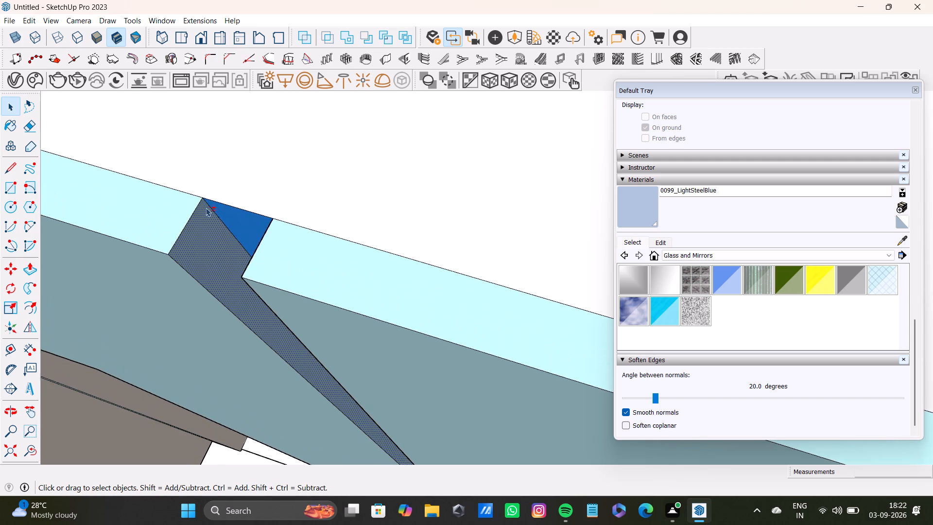
pyautogui.keyDown('shift'); pyautogui.scroll(5, 206, 208); pyautogui.keyUp('shift')
pyautogui.keyDown('shift'); pyautogui.moveTo(233, 275); pyautogui.dragTo(416, 217, button='middle'); pyautogui.keyUp('shift')
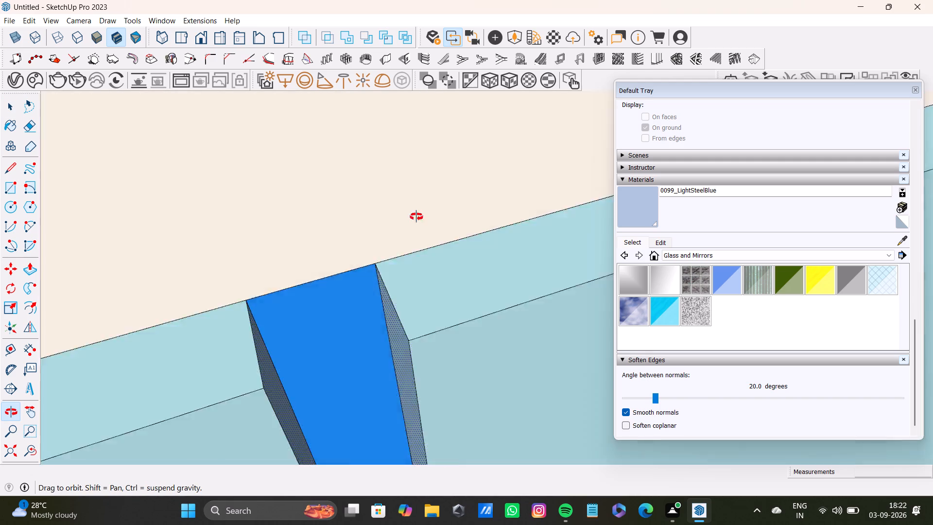
pyautogui.keyDown('shift'); pyautogui.moveTo(416, 217); pyautogui.dragTo(268, 275, button='middle'); pyautogui.keyUp('shift')
# Add one side face of the groove above the doorway, the one farther from the room corner, to the selection.
pyautogui.scroll(-5, 259, 270)
pyautogui.keyDown('shift'); pyautogui.moveTo(192, 198); pyautogui.dragTo(505, 334, button='middle'); pyautogui.keyUp('shift')
pyautogui.keyDown('shift'); pyautogui.scroll(-9, 173, 236); pyautogui.keyUp('shift')
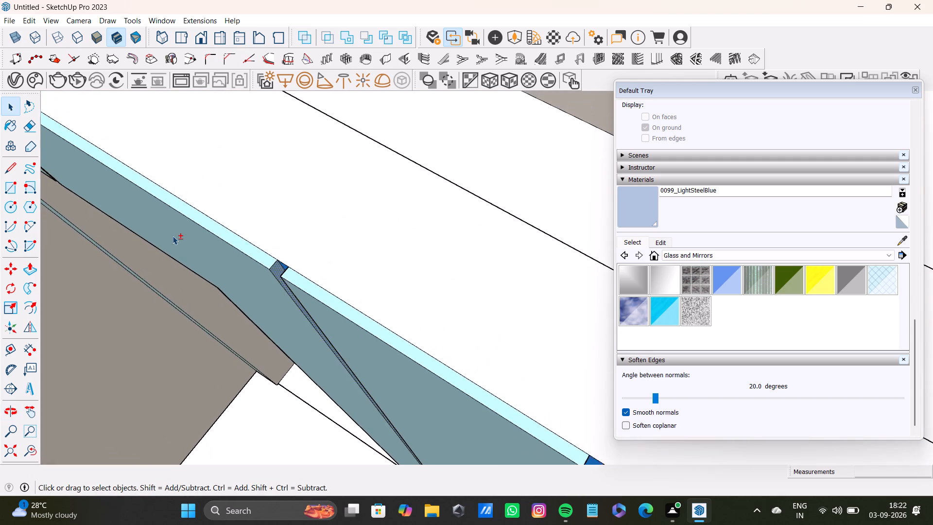
pyautogui.keyDown('shift'); pyautogui.scroll(-10, 173, 236); pyautogui.keyUp('shift')
pyautogui.keyDown('shift'); pyautogui.moveTo(98, 217); pyautogui.dragTo(366, 248, button='middle'); pyautogui.keyUp('shift')
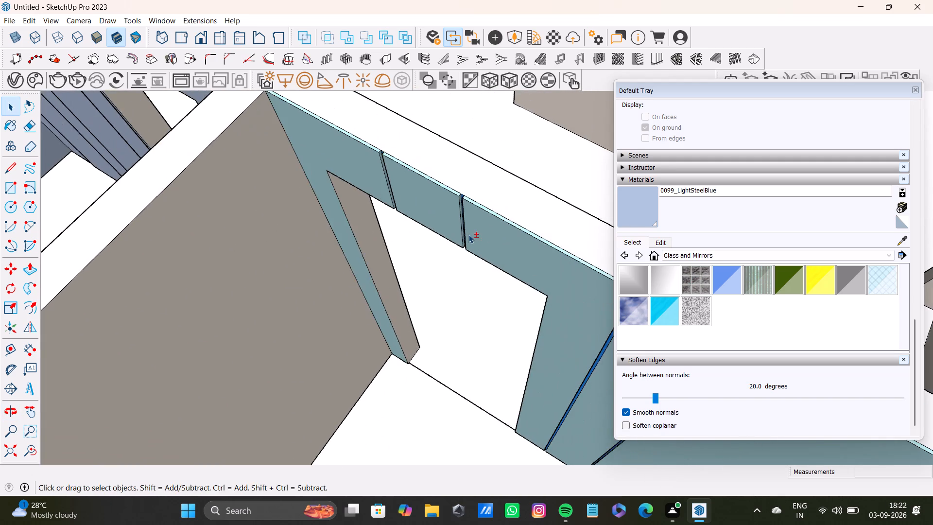
pyautogui.keyDown('shift'); pyautogui.scroll(4, 468, 234); pyautogui.keyUp('shift')
pyautogui.keyDown('shift'); pyautogui.moveTo(455, 196); pyautogui.dragTo(221, 182, button='middle'); pyautogui.keyUp('shift')
pyautogui.keyDown('shift'); pyautogui.scroll(8, 490, 299); pyautogui.keyUp('shift')
pyautogui.keyDown('shift'); pyautogui.scroll(-1, 256, 238); pyautogui.keyUp('shift')
pyautogui.keyDown('shift'); pyautogui.moveTo(271, 244); pyautogui.dragTo(584, 341, button='middle'); pyautogui.keyUp('shift')
pyautogui.keyDown('shift'); pyautogui.scroll(4, 314, 189); pyautogui.keyUp('shift')
pyautogui.keyDown('shift'); pyautogui.moveTo(274, 149); pyautogui.dragTo(464, 305, button='middle'); pyautogui.keyUp('shift')
pyautogui.keyDown('shift'); pyautogui.scroll(8, 443, 278); pyautogui.keyUp('shift')
pyautogui.keyDown('shift'); pyautogui.click(481, 262); pyautogui.keyUp('shift')
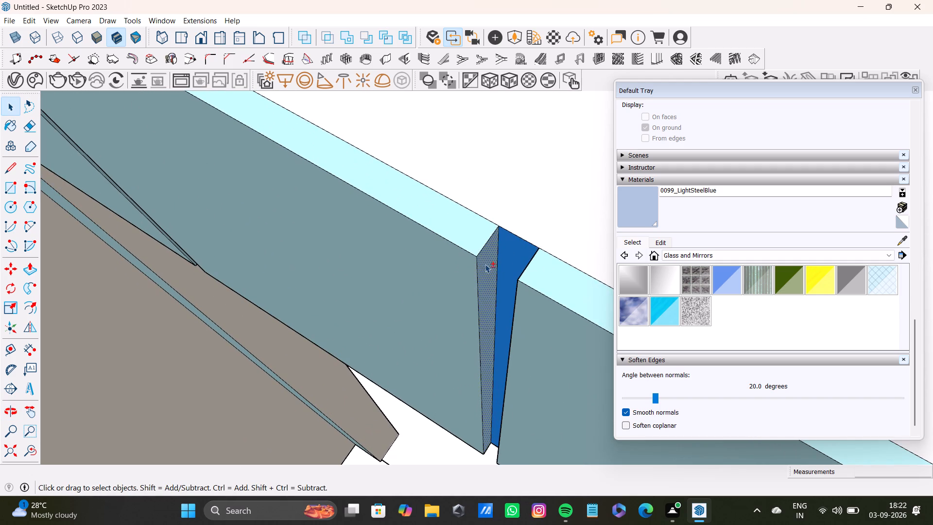
# Add the opposite side face of that same groove above the doorway to the selection.
pyautogui.keyDown('shift'); pyautogui.moveTo(498, 326); pyautogui.dragTo(726, 324, button='middle'); pyautogui.keyUp('shift')
pyautogui.keyDown('shift'); pyautogui.moveTo(483, 249); pyautogui.dragTo(312, 296, button='middle'); pyautogui.keyUp('shift')
pyautogui.moveTo(326, 293); pyautogui.dragTo(496, 286, button='middle')
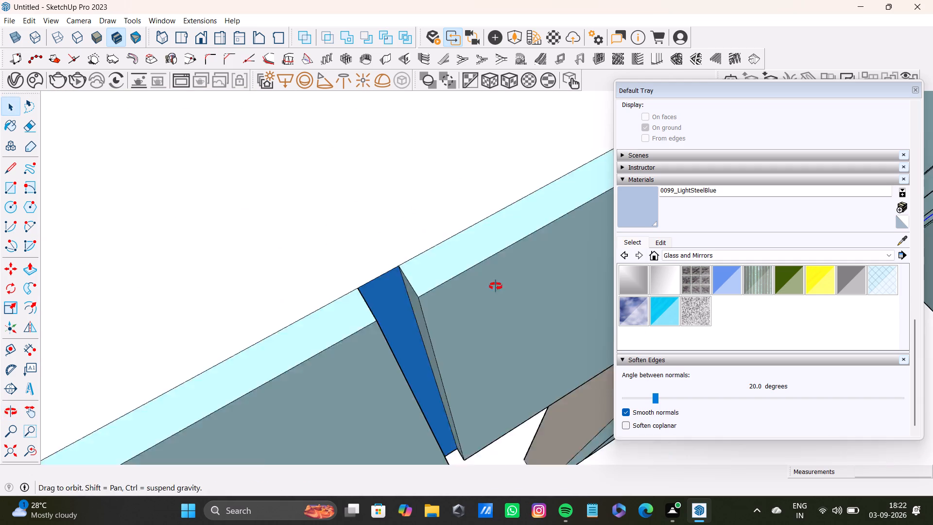
pyautogui.moveTo(496, 286); pyautogui.dragTo(499, 282, button='middle')
pyautogui.keyDown('shift'); pyautogui.scroll(3, 430, 305); pyautogui.keyUp('shift')
pyautogui.keyDown('shift'); pyautogui.click(417, 317); pyautogui.keyUp('shift')
pyautogui.keyDown('shift'); pyautogui.scroll(-19, 417, 317); pyautogui.keyUp('shift')
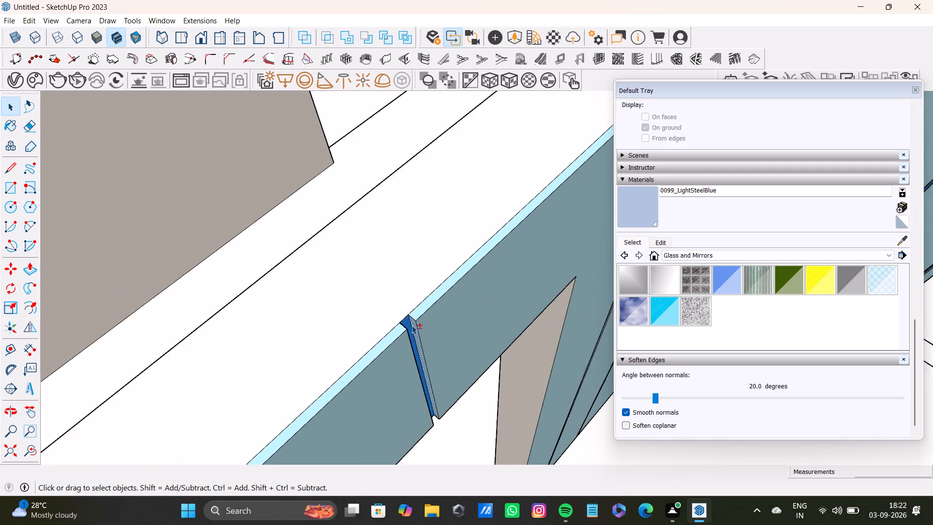
# Add one side face of the other groove above the doorway, nearer the room corner, to the selection.
pyautogui.keyDown('shift'); pyautogui.scroll(-1, 412, 325); pyautogui.keyUp('shift')
pyautogui.keyDown('shift'); pyautogui.moveTo(405, 330); pyautogui.dragTo(431, 190, button='middle'); pyautogui.keyUp('shift')
pyautogui.keyDown('shift'); pyautogui.moveTo(315, 342); pyautogui.dragTo(340, 226, button='middle'); pyautogui.keyUp('shift')
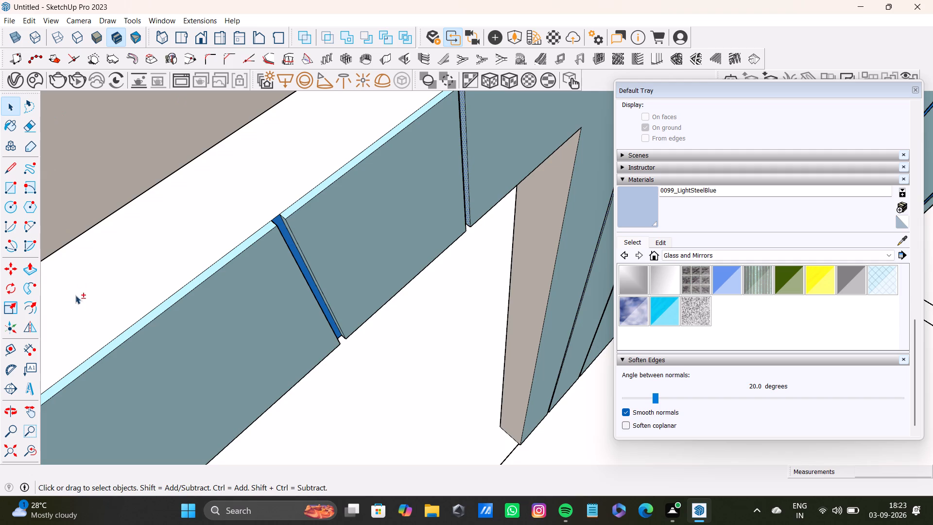
pyautogui.keyDown('shift'); pyautogui.scroll(5, 216, 300); pyautogui.keyUp('shift')
pyautogui.keyDown('shift'); pyautogui.scroll(6, 303, 234); pyautogui.keyUp('shift')
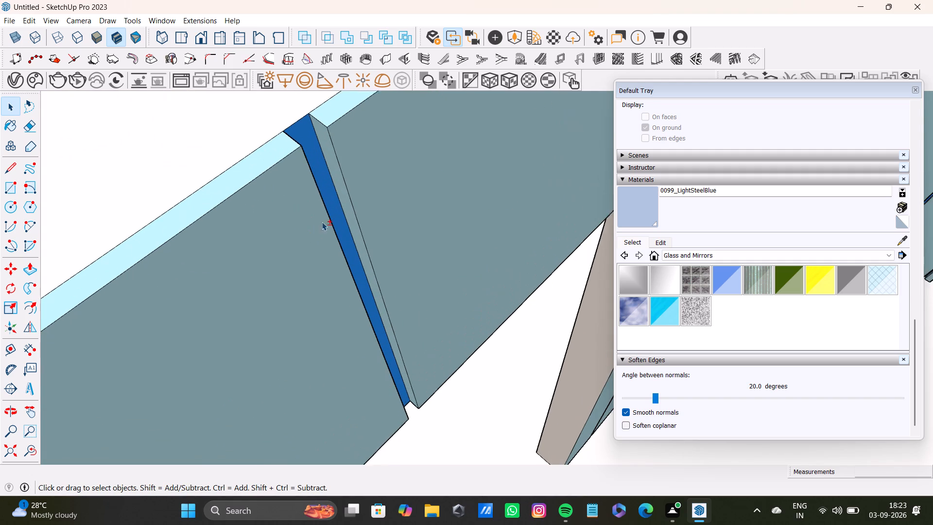
pyautogui.keyDown('shift'); pyautogui.scroll(1, 322, 222); pyautogui.keyUp('shift')
pyautogui.keyDown('shift'); pyautogui.click(333, 144); pyautogui.keyUp('shift')
# Add the opposite side face of the corner-side groove above the doorway to the selection.
pyautogui.keyDown('shift'); pyautogui.moveTo(387, 193); pyautogui.dragTo(438, 313, button='middle'); pyautogui.keyUp('shift')
pyautogui.keyDown('shift'); pyautogui.moveTo(493, 325); pyautogui.dragTo(310, 319, button='middle'); pyautogui.keyUp('shift')
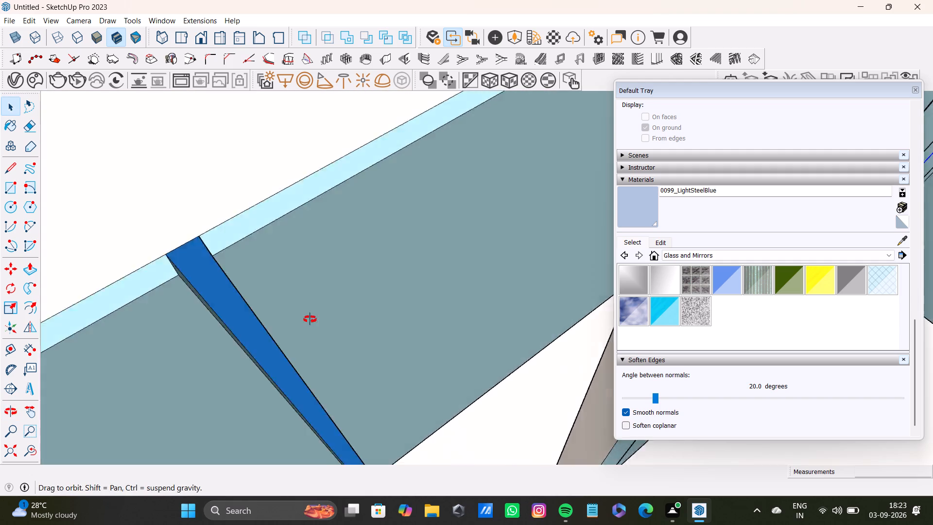
pyautogui.keyDown('shift'); pyautogui.moveTo(310, 319); pyautogui.dragTo(305, 311, button='middle'); pyautogui.keyUp('shift')
pyautogui.keyDown('shift'); pyautogui.scroll(1, 311, 265); pyautogui.keyUp('shift')
pyautogui.keyDown('shift'); pyautogui.moveTo(312, 265); pyautogui.dragTo(406, 367, button='middle'); pyautogui.keyUp('shift')
pyautogui.keyDown('shift'); pyautogui.scroll(-1, 374, 313); pyautogui.keyUp('shift')
pyautogui.moveTo(416, 360); pyautogui.dragTo(253, 352, button='middle')
pyautogui.keyDown('shift'); pyautogui.scroll(2, 257, 213); pyautogui.keyUp('shift')
pyautogui.keyDown('shift'); pyautogui.moveTo(260, 191); pyautogui.dragTo(393, 278, button='middle'); pyautogui.keyUp('shift')
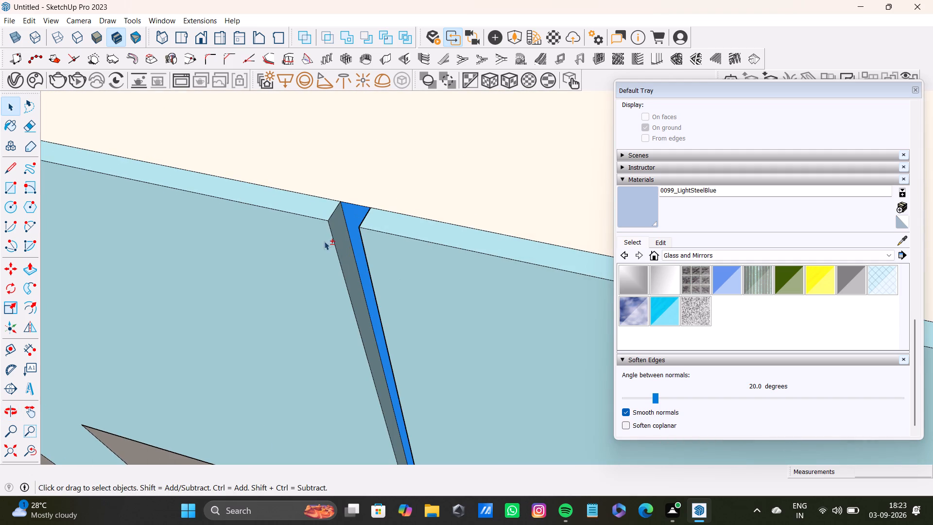
pyautogui.keyDown('shift'); pyautogui.click(335, 240); pyautogui.keyUp('shift')
# Look over the teal room's walls for grooves whose side faces still need selecting.
pyautogui.keyDown('shift'); pyautogui.scroll(-4, 342, 317); pyautogui.keyUp('shift')
pyautogui.keyDown('shift'); pyautogui.moveTo(358, 365); pyautogui.dragTo(508, 312, button='middle'); pyautogui.keyUp('shift')
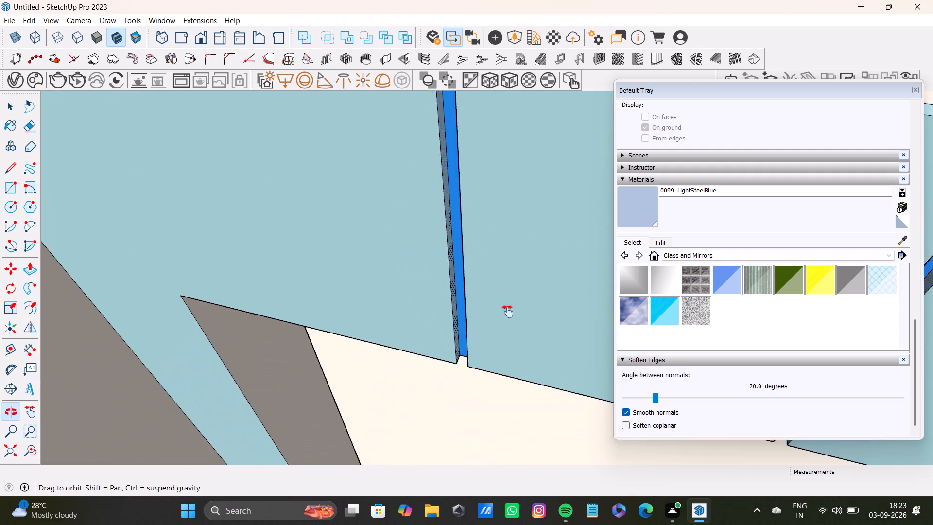
pyautogui.keyDown('shift'); pyautogui.moveTo(508, 312); pyautogui.dragTo(566, 415, button='middle'); pyautogui.keyUp('shift')
pyautogui.keyDown('shift'); pyautogui.scroll(-13, 242, 301); pyautogui.keyUp('shift')
pyautogui.keyDown('shift'); pyautogui.moveTo(407, 335); pyautogui.dragTo(257, 66, button='middle'); pyautogui.keyUp('shift')
pyautogui.keyDown('shift'); pyautogui.scroll(-6, 322, 189); pyautogui.keyUp('shift')
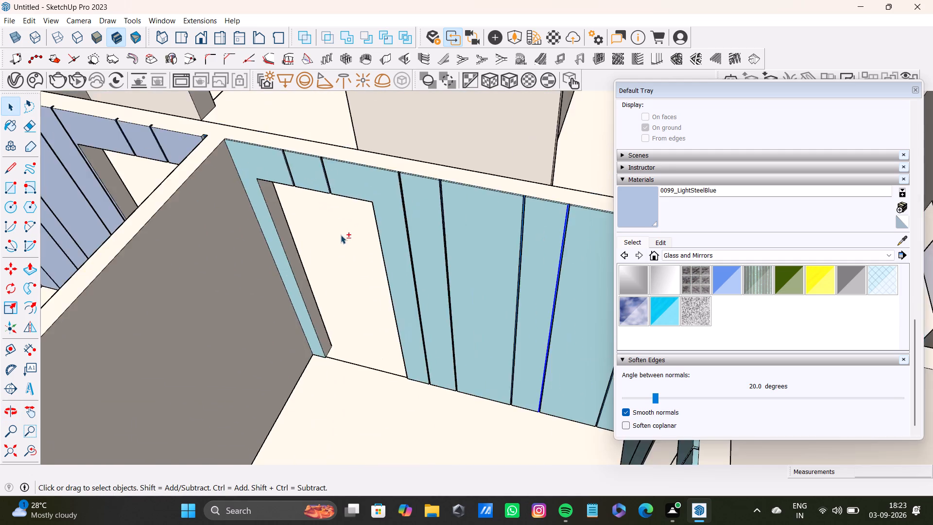
pyautogui.keyDown('shift'); pyautogui.scroll(-3, 341, 235); pyautogui.keyUp('shift')
pyautogui.keyDown('shift'); pyautogui.moveTo(401, 279); pyautogui.dragTo(485, 222, button='middle'); pyautogui.keyUp('shift')
pyautogui.keyDown('shift'); pyautogui.moveTo(401, 324); pyautogui.dragTo(683, 373, button='middle'); pyautogui.keyUp('shift')
pyautogui.keyDown('shift'); pyautogui.moveTo(498, 232); pyautogui.dragTo(194, 266, button='middle'); pyautogui.keyUp('shift')
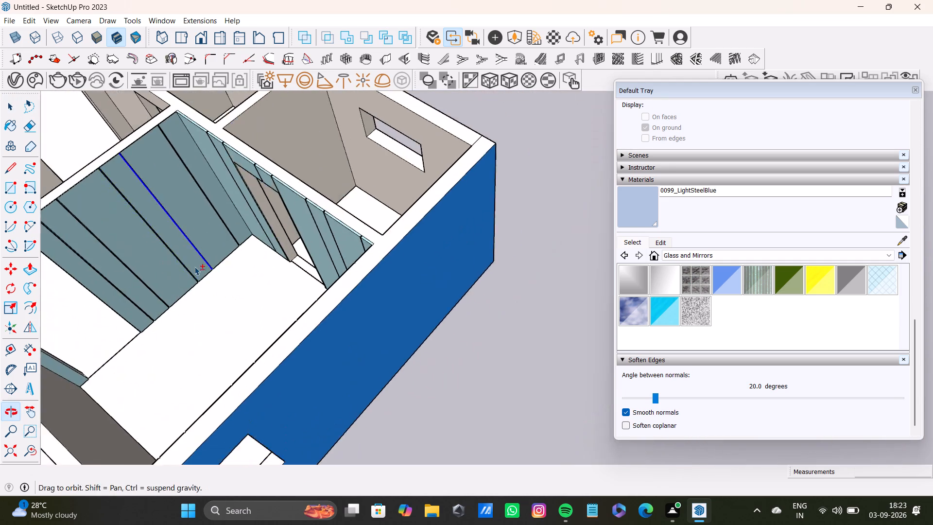
pyautogui.keyDown('shift'); pyautogui.moveTo(194, 266); pyautogui.dragTo(195, 263, button='middle'); pyautogui.keyUp('shift')
pyautogui.moveTo(199, 306); pyautogui.dragTo(559, 286, button='middle')
pyautogui.keyDown('shift'); pyautogui.moveTo(536, 284); pyautogui.dragTo(296, 141, button='middle'); pyautogui.keyUp('shift')
pyautogui.keyDown('shift'); pyautogui.moveTo(362, 342); pyautogui.dragTo(358, 251, button='middle'); pyautogui.keyUp('shift')
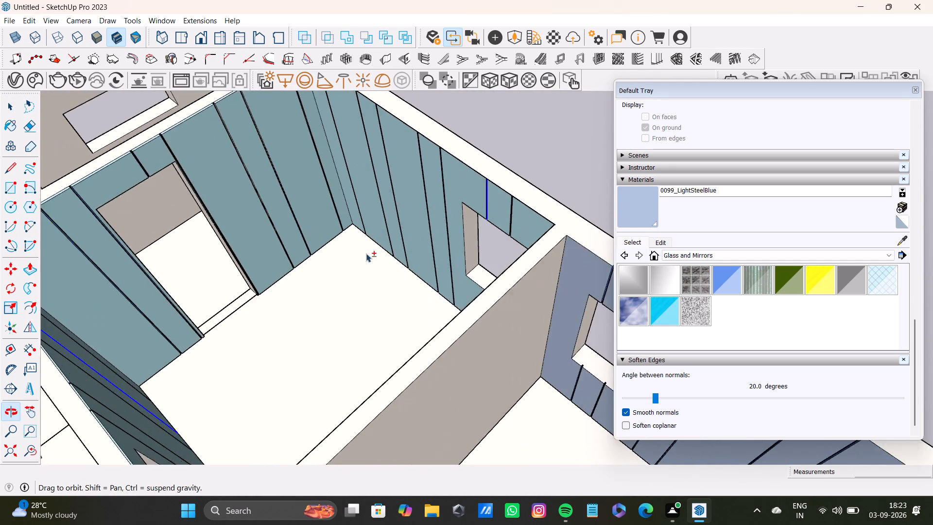
# Add both side faces of one groove below the window sill to the selection.
pyautogui.keyDown('shift'); pyautogui.scroll(4, 395, 266); pyautogui.keyUp('shift')
pyautogui.keyDown('shift'); pyautogui.moveTo(364, 353); pyautogui.dragTo(380, 353, button='middle'); pyautogui.keyUp('shift')
pyautogui.moveTo(374, 300); pyautogui.dragTo(358, 297, button='middle')
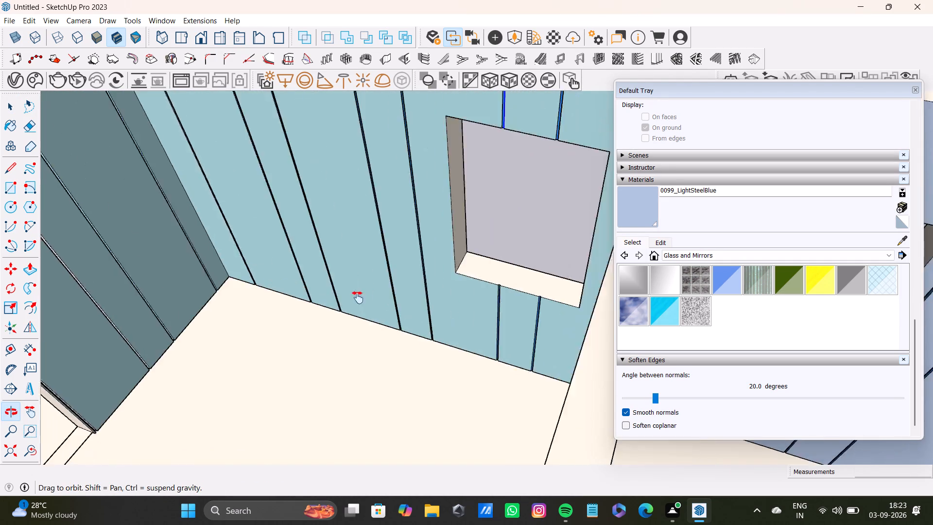
pyautogui.moveTo(358, 297); pyautogui.dragTo(356, 299, button='middle')
pyautogui.keyDown('shift'); pyautogui.scroll(20, 487, 300); pyautogui.keyUp('shift')
pyautogui.keyDown('shift'); pyautogui.scroll(6, 487, 300); pyautogui.keyUp('shift')
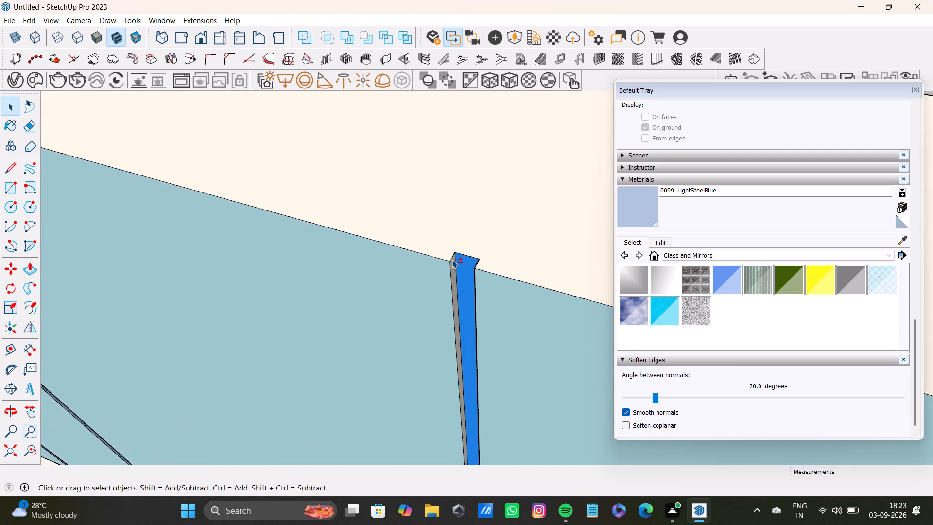
pyautogui.keyDown('shift'); pyautogui.scroll(5, 452, 260); pyautogui.keyUp('shift')
pyautogui.keyDown('shift'); pyautogui.click(459, 270); pyautogui.keyUp('shift')
pyautogui.moveTo(482, 356); pyautogui.dragTo(680, 319, button='middle')
pyautogui.scroll(3, 499, 317)
pyautogui.moveTo(513, 323); pyautogui.dragTo(583, 301, button='middle')
pyautogui.keyDown('shift'); pyautogui.click(484, 262); pyautogui.keyUp('shift')
# Add both side faces of the other groove below the window sill to the selection.
pyautogui.keyDown('shift'); pyautogui.scroll(-4, 489, 259); pyautogui.keyUp('shift')
pyautogui.keyDown('shift'); pyautogui.moveTo(537, 202); pyautogui.dragTo(233, 264, button='middle'); pyautogui.keyUp('shift')
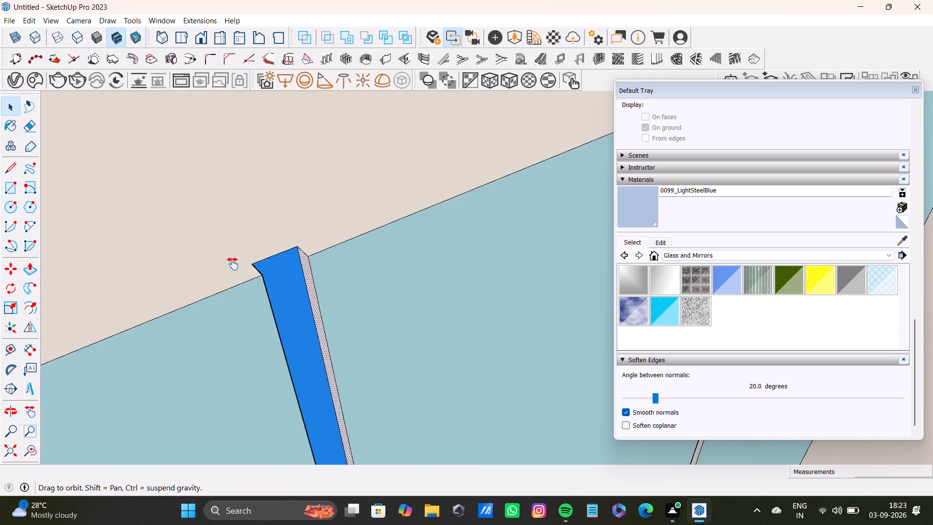
pyautogui.keyDown('shift'); pyautogui.moveTo(233, 264); pyautogui.dragTo(182, 296, button='middle'); pyautogui.keyUp('shift')
pyautogui.keyDown('shift'); pyautogui.moveTo(517, 178); pyautogui.dragTo(239, 285, button='middle'); pyautogui.keyUp('shift')
pyautogui.keyDown('shift'); pyautogui.moveTo(483, 185); pyautogui.dragTo(373, 249, button='middle'); pyautogui.keyUp('shift')
pyautogui.keyDown('shift'); pyautogui.scroll(7, 401, 206); pyautogui.keyUp('shift')
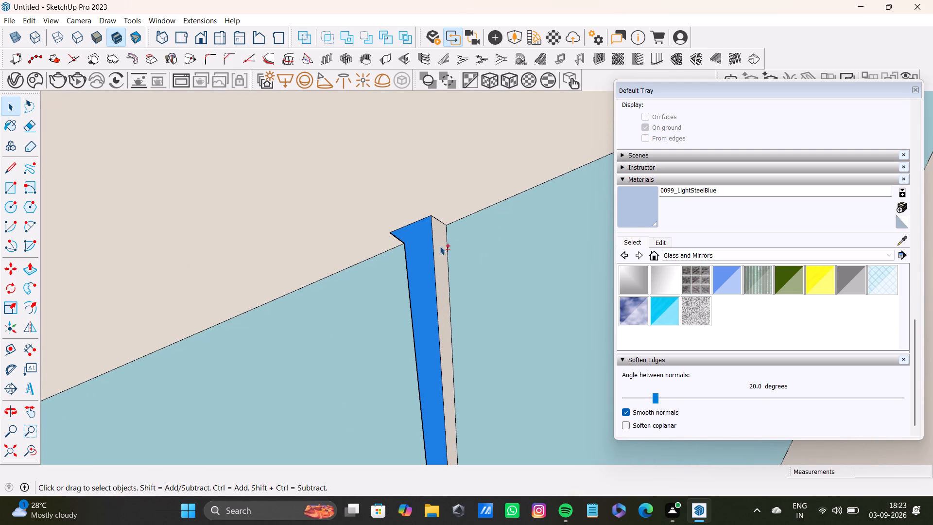
pyautogui.keyDown('shift'); pyautogui.click(441, 245); pyautogui.keyUp('shift')
pyautogui.keyDown('shift'); pyautogui.moveTo(461, 263); pyautogui.dragTo(227, 286, button='middle'); pyautogui.keyUp('shift')
pyautogui.keyDown('shift'); pyautogui.scroll(3, 458, 232); pyautogui.keyUp('shift')
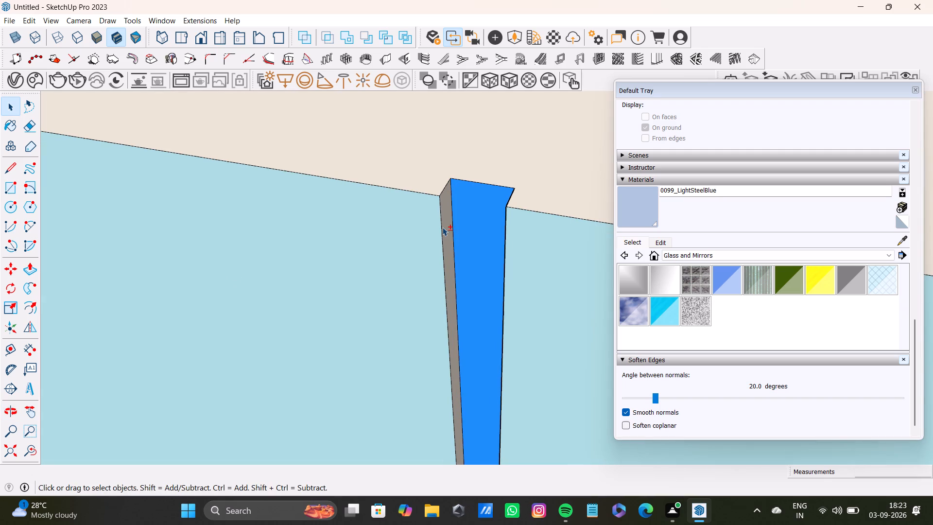
pyautogui.keyDown('shift'); pyautogui.click(452, 233); pyautogui.keyUp('shift')
pyautogui.keyDown('shift'); pyautogui.scroll(-1, 448, 238); pyautogui.keyUp('shift')
pyautogui.keyDown('shift'); pyautogui.click(448, 238); pyautogui.keyUp('shift')
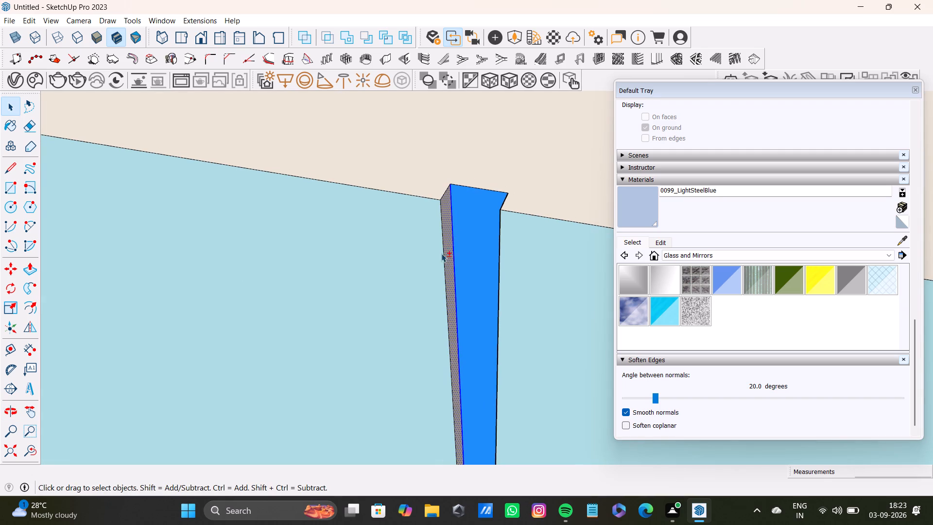
# Sample 0098_DodgerBlue from a groove's back face and paint all the selected groove side faces with it.
pyautogui.keyDown('shift'); pyautogui.scroll(-20, 439, 256); pyautogui.keyUp('shift')
pyautogui.keyDown('shift'); pyautogui.scroll(-4, 439, 256); pyautogui.keyUp('shift')
pyautogui.keyDown('shift'); pyautogui.scroll(1, 425, 289); pyautogui.keyUp('shift')
pyautogui.keyDown('shift'); pyautogui.moveTo(427, 290); pyautogui.dragTo(601, 286, button='middle'); pyautogui.keyUp('shift')
pyautogui.keyDown('shift'); pyautogui.scroll(4, 193, 250); pyautogui.keyUp('shift')
pyautogui.keyDown('shift'); pyautogui.click(901, 240); pyautogui.keyUp('shift')
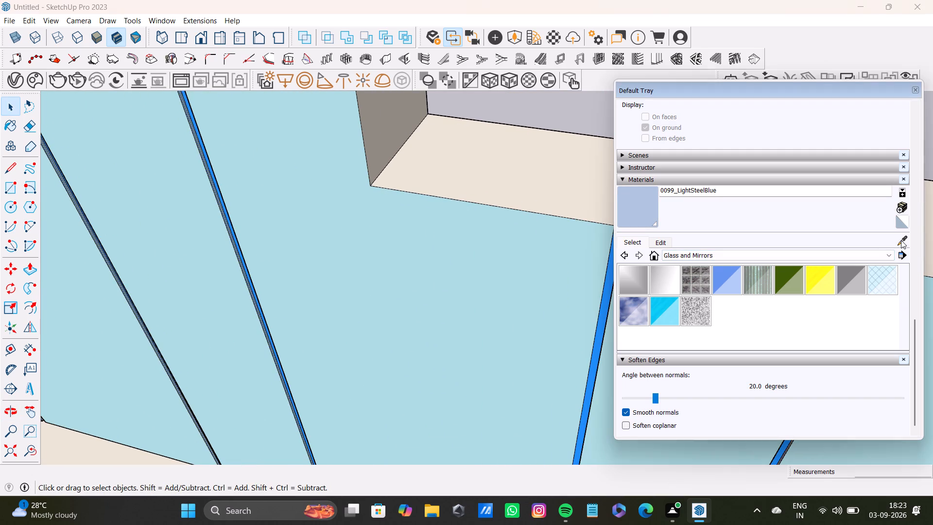
pyautogui.keyDown('shift'); pyautogui.scroll(12, 744, 301); pyautogui.keyUp('shift')
pyautogui.keyDown('shift'); pyautogui.moveTo(554, 208); pyautogui.dragTo(266, 186, button='middle'); pyautogui.keyUp('shift')
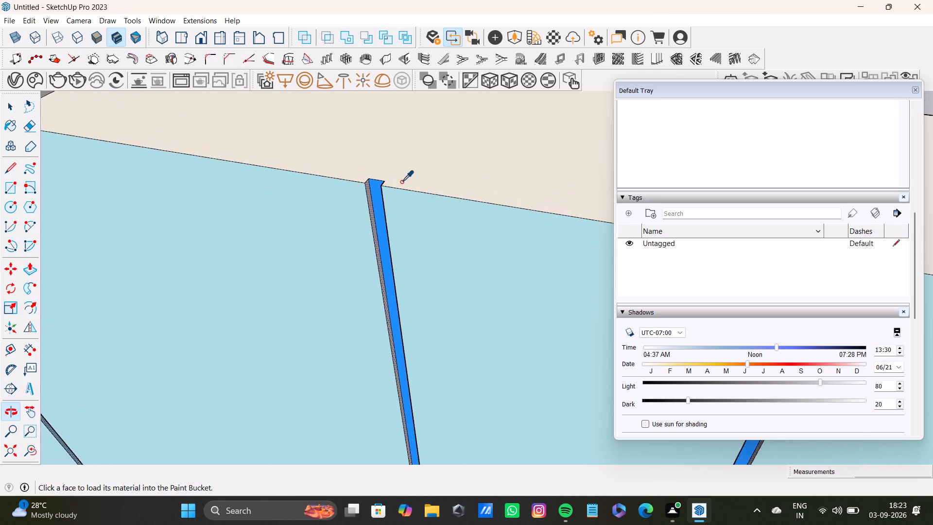
pyautogui.keyDown('shift'); pyautogui.scroll(8, 401, 182); pyautogui.keyUp('shift')
pyautogui.keyDown('shift'); pyautogui.click(367, 187); pyautogui.keyUp('shift')
pyautogui.keyDown('shift'); pyautogui.click(630, 270); pyautogui.keyUp('shift')
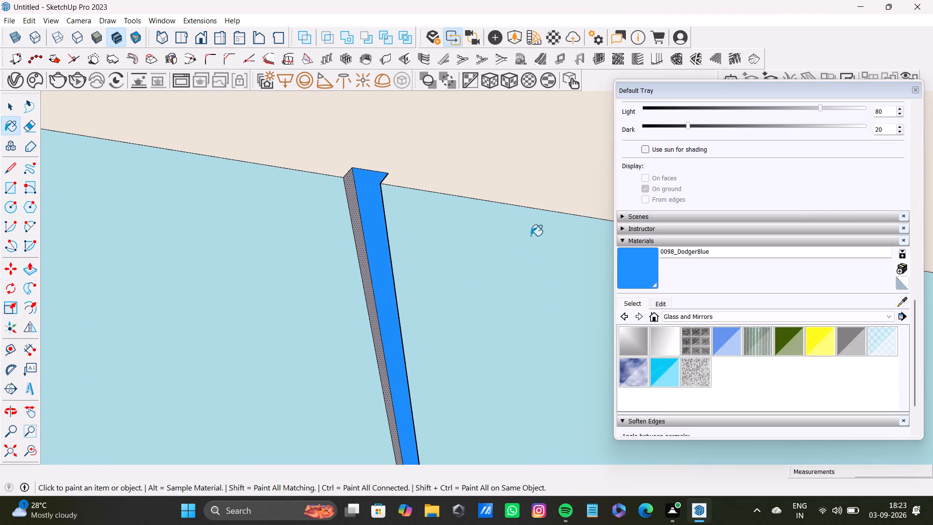
pyautogui.keyDown('shift'); pyautogui.click(349, 194); pyautogui.keyUp('shift')
# Inspect the painted grooves below the window and compare the teal and blue panelled rooms from several directions.
pyautogui.moveTo(346, 238); pyautogui.dragTo(471, 236, button='middle')
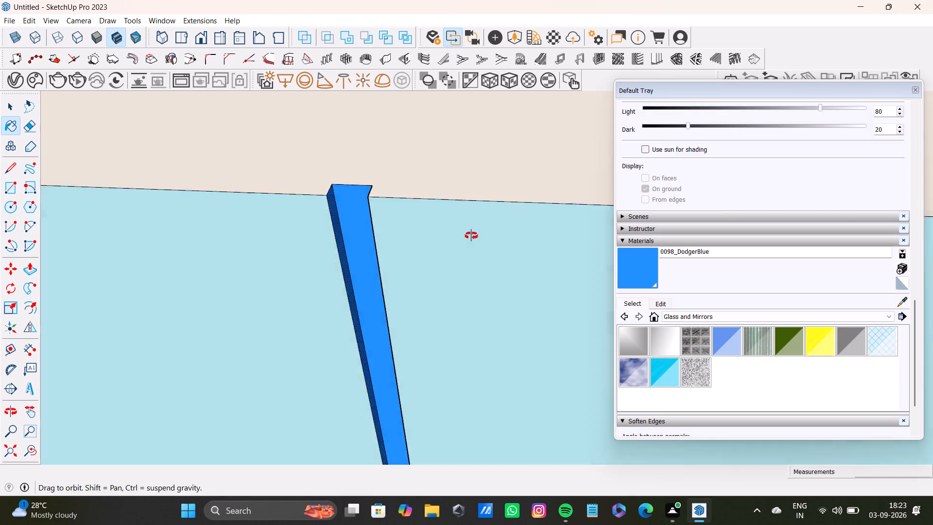
pyautogui.moveTo(471, 236); pyautogui.dragTo(603, 217, button='middle')
pyautogui.scroll(-20, 326, 270)
pyautogui.scroll(-2, 326, 270)
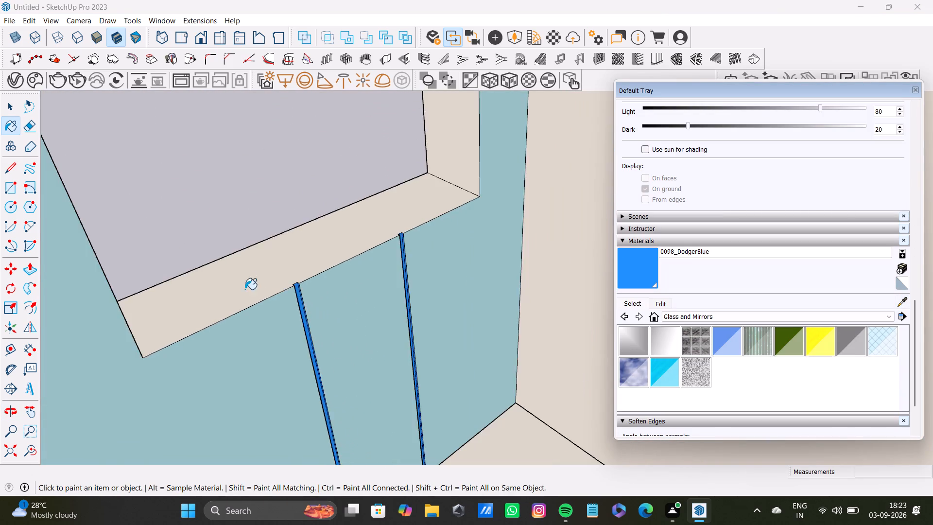
pyautogui.scroll(-20, 245, 289)
pyautogui.scroll(-7, 245, 289)
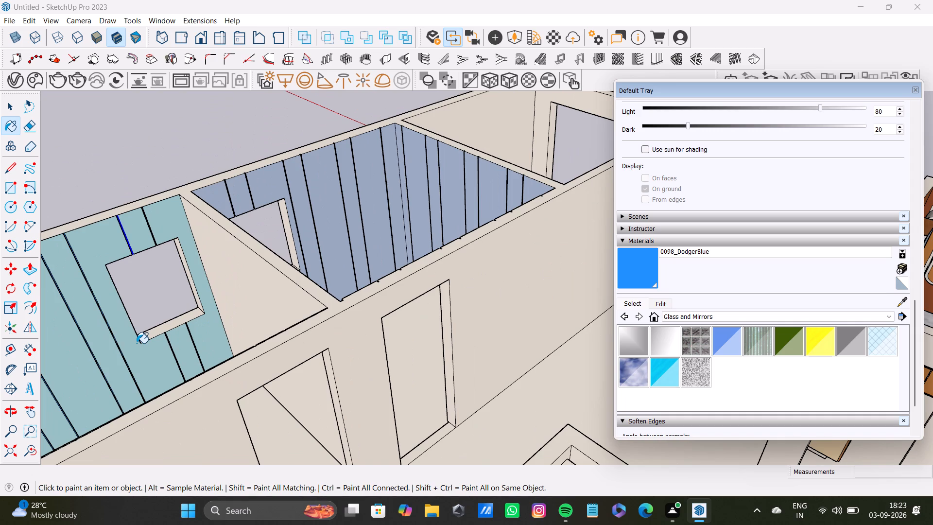
pyautogui.moveTo(168, 285); pyautogui.dragTo(0, 429, button='middle')
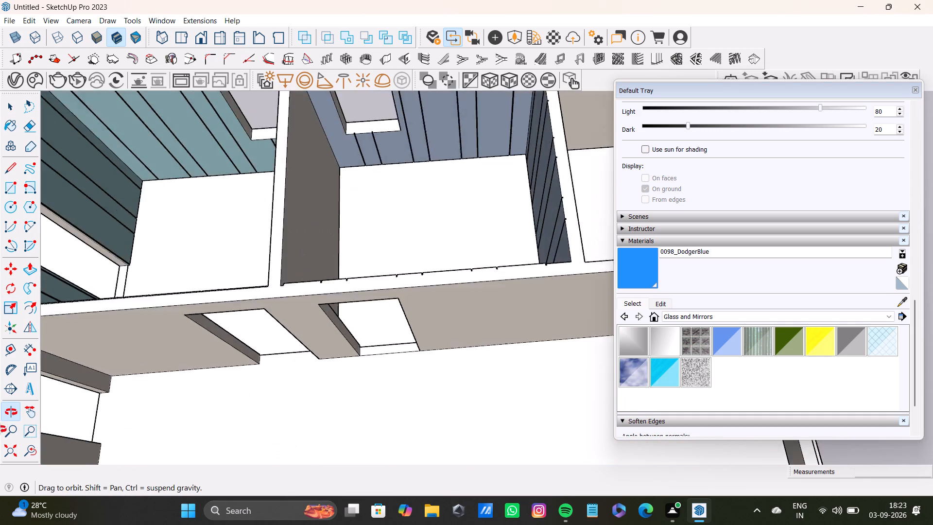
pyautogui.moveTo(0, 429); pyautogui.dragTo(0, 314, button='middle')
pyautogui.press('space')
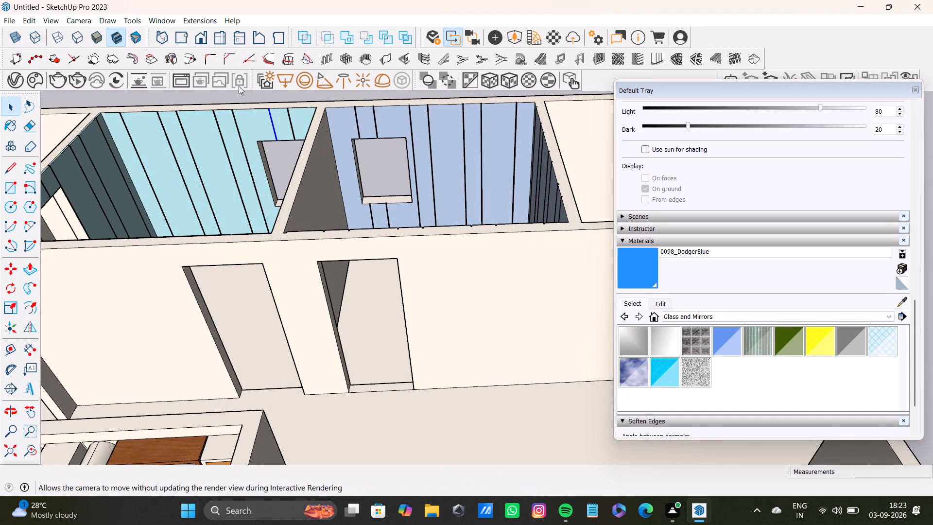
pyautogui.scroll(-9, 250, 146)
pyautogui.keyDown('shift'); pyautogui.moveTo(254, 195); pyautogui.dragTo(492, 299, button='middle'); pyautogui.keyUp('shift')
pyautogui.moveTo(506, 296); pyautogui.dragTo(293, 299, button='middle')
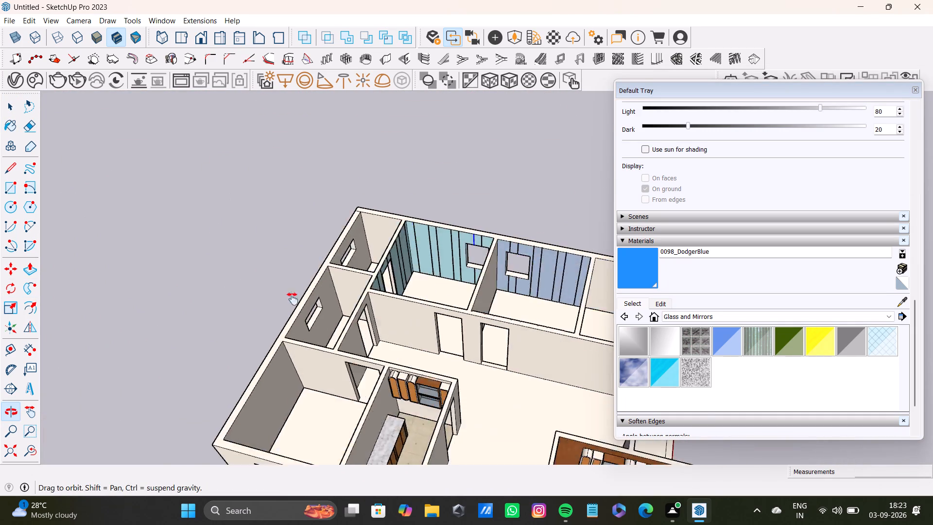
pyautogui.moveTo(293, 299); pyautogui.dragTo(278, 300, button='middle')
pyautogui.scroll(4, 489, 309)
pyautogui.moveTo(484, 308); pyautogui.dragTo(795, 303, button='middle')
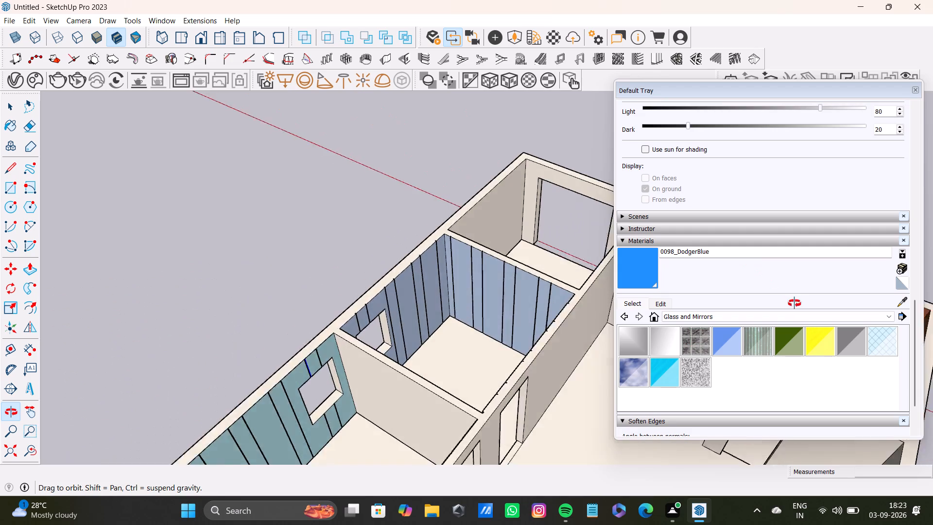
pyautogui.moveTo(795, 303); pyautogui.dragTo(518, 204, button='middle')
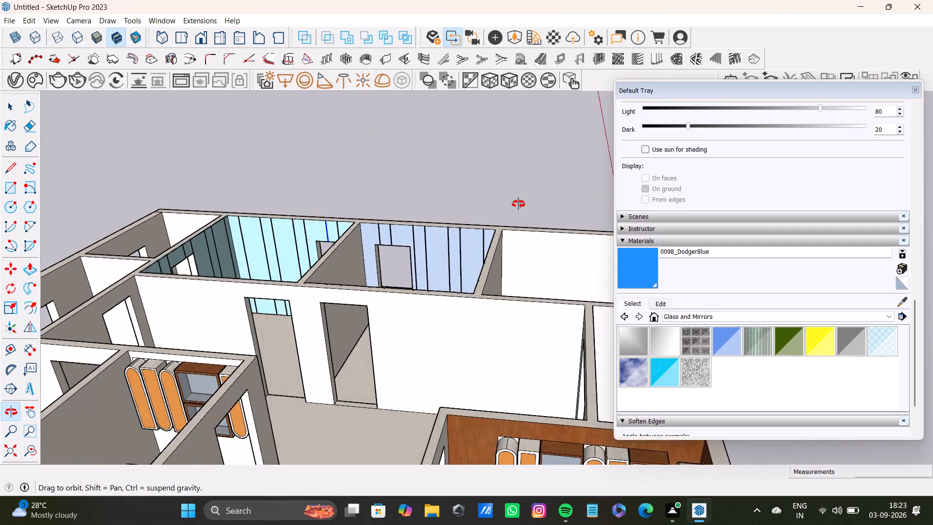
pyautogui.moveTo(518, 204); pyautogui.dragTo(460, 341, button='middle')
# Clear the selection of the painted groove faces.
pyautogui.press('space')
pyautogui.click(421, 144)
pyautogui.scroll(1, 367, 350)
pyautogui.scroll(-4, 367, 350)
pyautogui.keyDown('shift'); pyautogui.moveTo(331, 346); pyautogui.dragTo(459, 310, button='middle'); pyautogui.keyUp('shift')
pyautogui.moveTo(496, 385); pyautogui.dragTo(296, 403, button='middle')
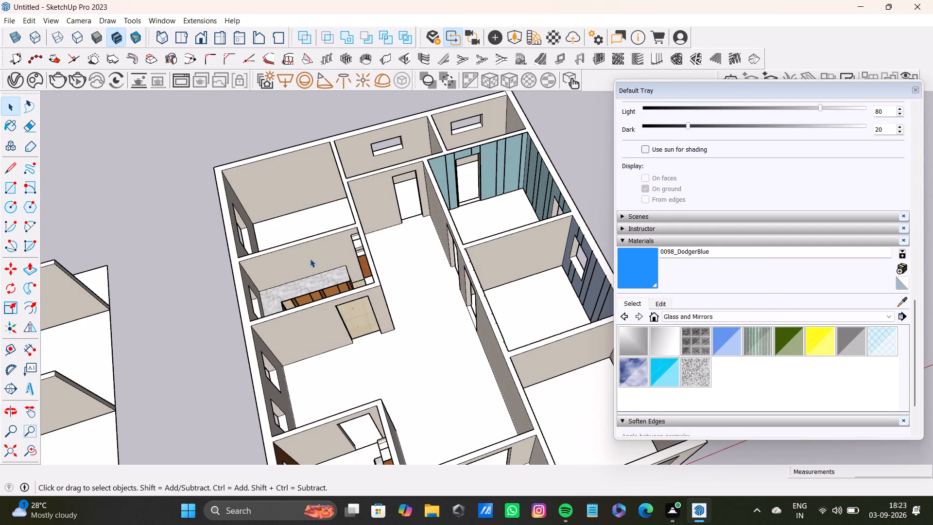
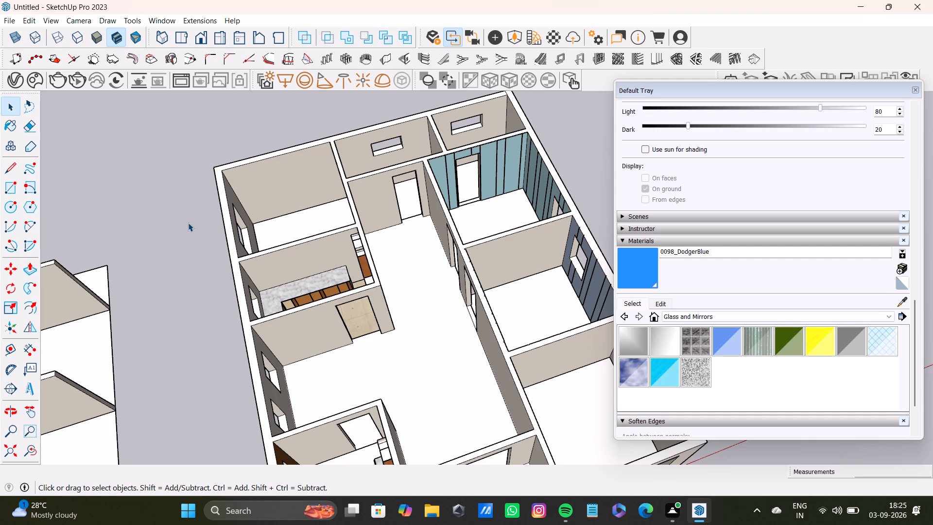
# Sample 0030_OldLace from a plain interior wall and paint the blue exterior wall outside the two panelled rooms with it.
pyautogui.press('space')
pyautogui.scroll(-20, 435, 136)
pyautogui.keyDown('shift'); pyautogui.moveTo(443, 225); pyautogui.dragTo(568, 317, button='middle'); pyautogui.keyUp('shift')
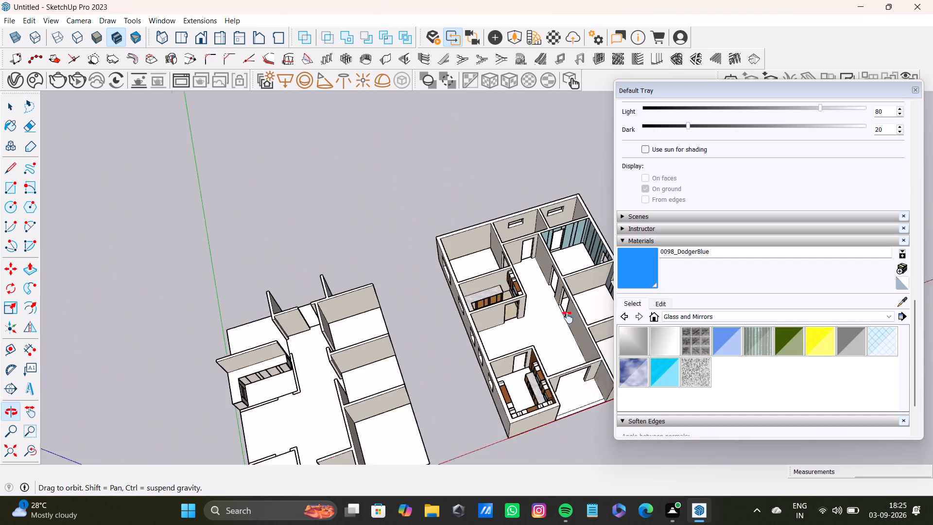
pyautogui.keyDown('shift'); pyautogui.moveTo(568, 317); pyautogui.dragTo(568, 318, button='middle'); pyautogui.keyUp('shift')
pyautogui.moveTo(537, 315); pyautogui.dragTo(88, 348, button='middle')
pyautogui.scroll(10, 416, 324)
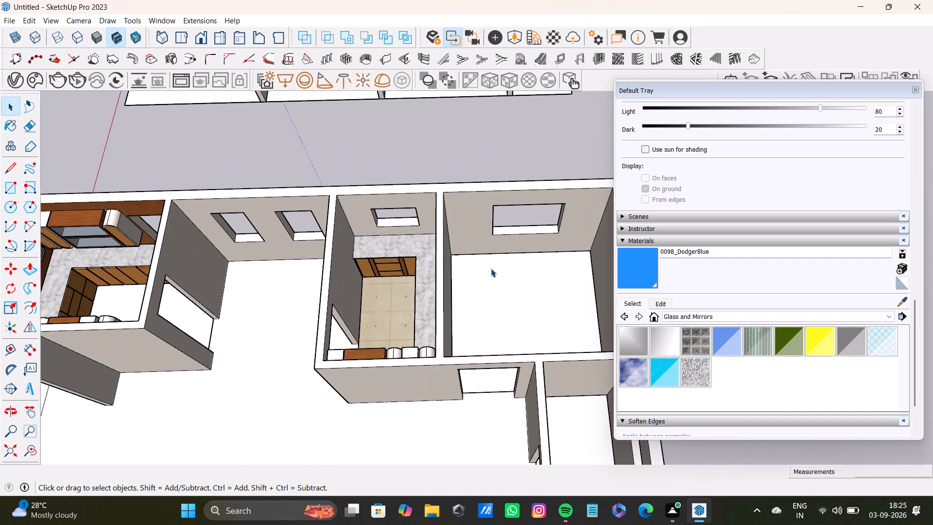
pyautogui.scroll(-5, 277, 287)
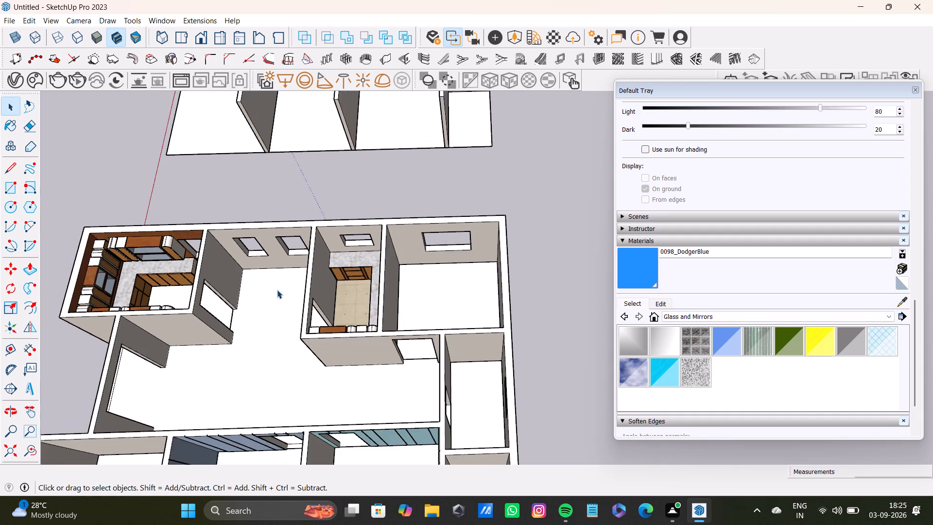
pyautogui.scroll(-2, 277, 290)
pyautogui.moveTo(307, 284); pyautogui.dragTo(423, 287, button='middle')
pyautogui.scroll(3, 434, 297)
pyautogui.scroll(1, 441, 342)
pyautogui.moveTo(441, 334); pyautogui.dragTo(445, 297, button='middle')
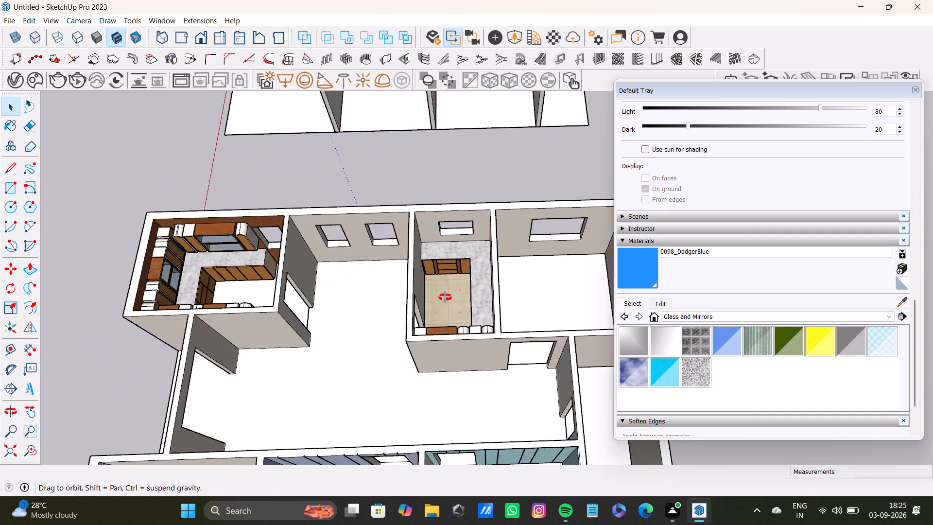
pyautogui.moveTo(445, 297); pyautogui.dragTo(428, 130, button='middle')
pyautogui.keyDown('shift'); pyautogui.scroll(-6, 414, 254); pyautogui.keyUp('shift')
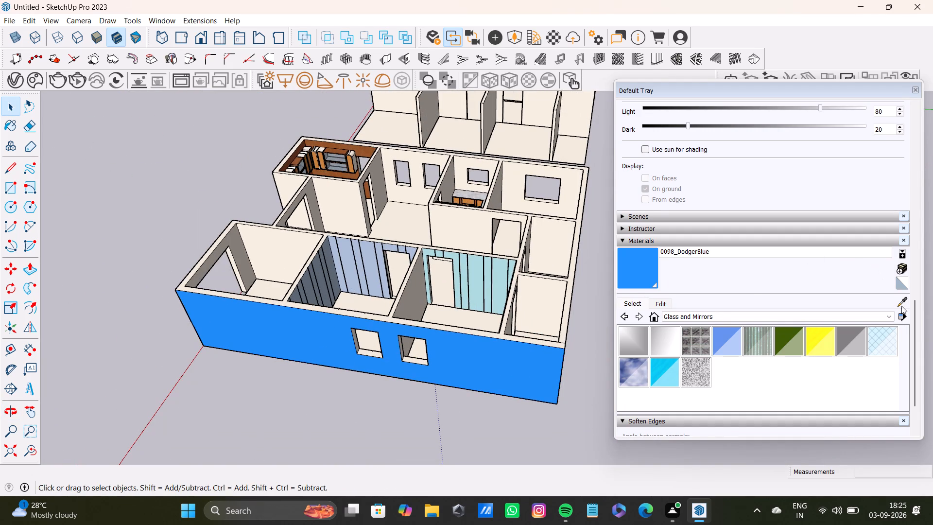
pyautogui.keyDown('shift'); pyautogui.click(903, 302); pyautogui.keyUp('shift')
pyautogui.keyDown('shift'); pyautogui.click(563, 238); pyautogui.keyUp('shift')
pyautogui.keyDown('shift'); pyautogui.click(529, 353); pyautogui.keyUp('shift')
# Inspect the repainted exterior wall and the rooms of the house from several directions and from above.
pyautogui.keyDown('shift'); pyautogui.scroll(-5, 410, 359); pyautogui.keyUp('shift')
pyautogui.keyDown('shift'); pyautogui.moveTo(402, 358); pyautogui.dragTo(344, 351, button='middle'); pyautogui.keyUp('shift')
pyautogui.moveTo(316, 339); pyautogui.dragTo(610, 335, button='middle')
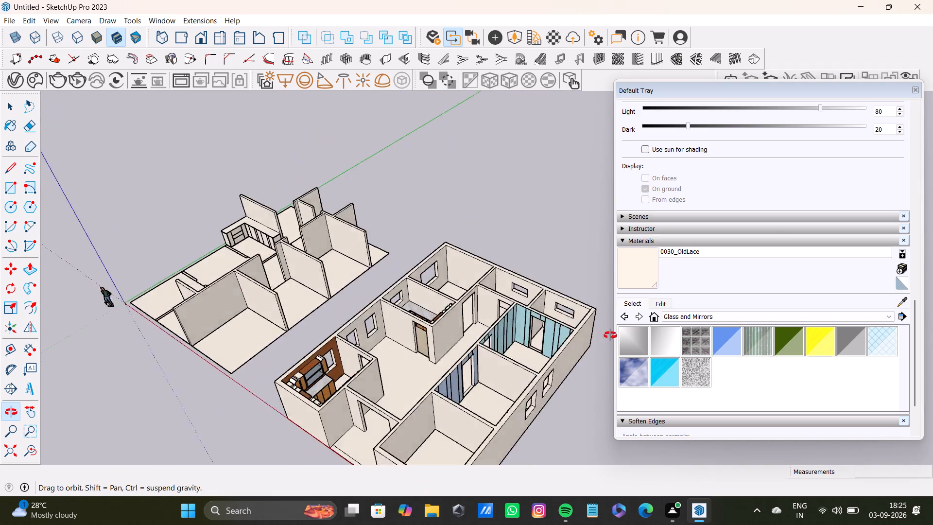
pyautogui.moveTo(610, 335); pyautogui.dragTo(359, 304, button='middle')
pyautogui.scroll(3, 361, 298)
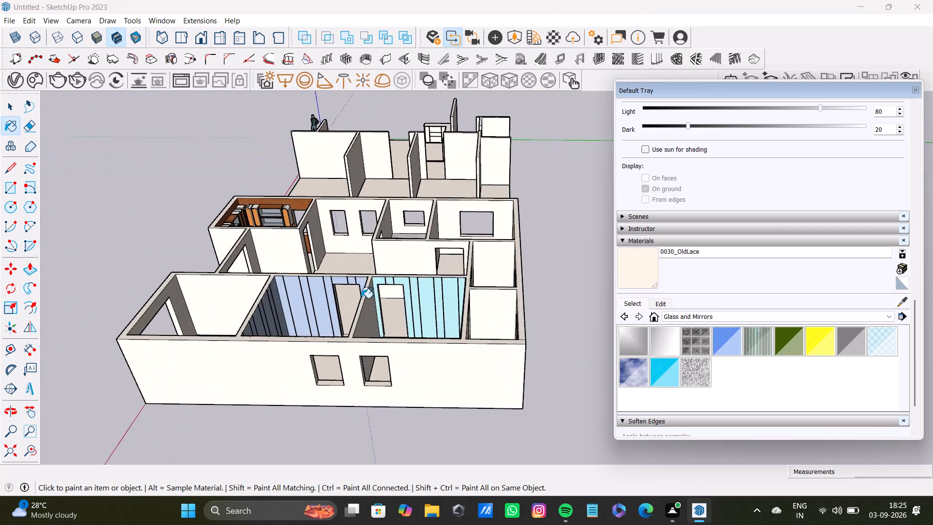
pyautogui.scroll(3, 361, 298)
pyautogui.keyDown('shift'); pyautogui.moveTo(361, 298); pyautogui.dragTo(538, 283, button='middle'); pyautogui.keyUp('shift')
pyautogui.keyDown('shift'); pyautogui.scroll(7, 372, 316); pyautogui.keyUp('shift')
pyautogui.keyDown('shift'); pyautogui.scroll(-5, 370, 292); pyautogui.keyUp('shift')
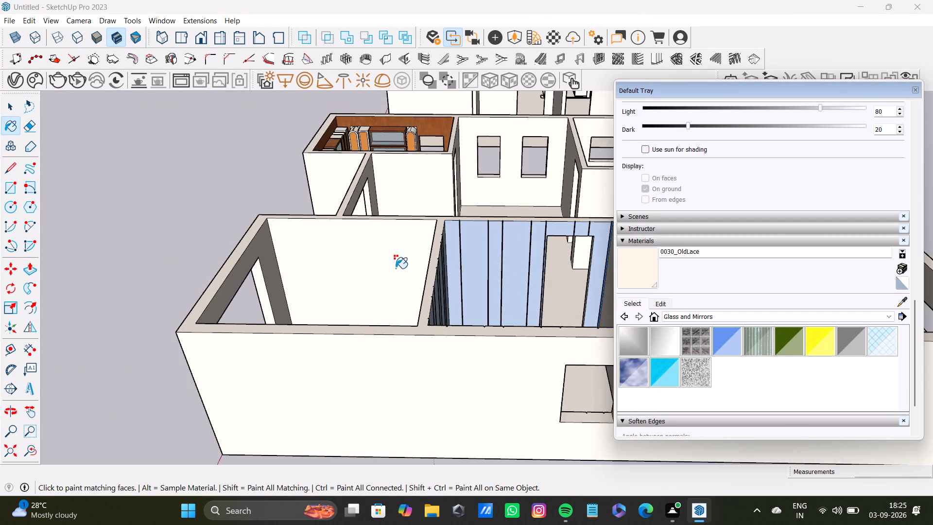
pyautogui.keyDown('shift'); pyautogui.scroll(-7, 396, 268); pyautogui.keyUp('shift')
pyautogui.keyDown('shift'); pyautogui.moveTo(448, 261); pyautogui.dragTo(403, 378, button='middle'); pyautogui.keyUp('shift')
pyautogui.keyDown('shift'); pyautogui.scroll(-1, 403, 376); pyautogui.keyUp('shift')
pyautogui.keyDown('shift'); pyautogui.moveTo(473, 322); pyautogui.dragTo(440, 325, button='middle'); pyautogui.keyUp('shift')
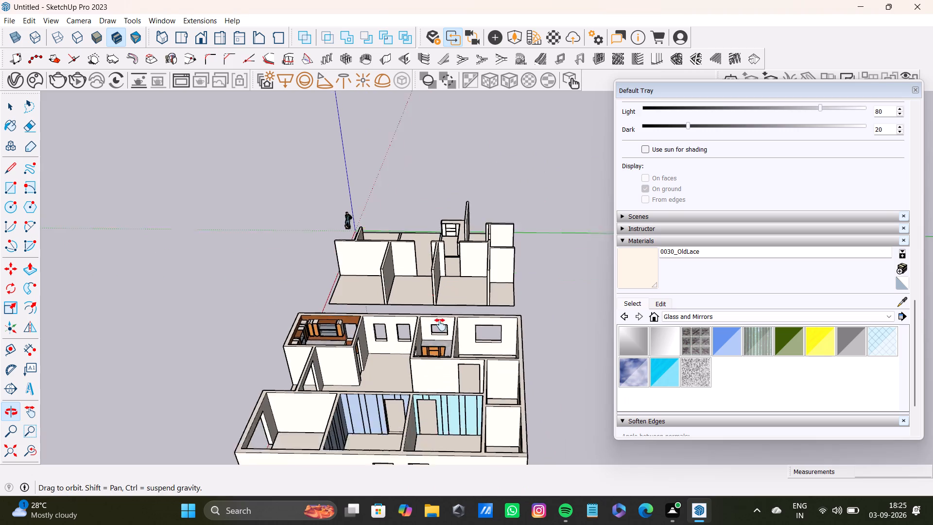
pyautogui.keyDown('shift'); pyautogui.moveTo(440, 325); pyautogui.dragTo(439, 321, button='middle'); pyautogui.keyUp('shift')
pyautogui.moveTo(467, 368); pyautogui.dragTo(468, 477, button='middle')
pyautogui.scroll(4, 455, 376)
pyautogui.moveTo(455, 365); pyautogui.dragTo(454, 463, button='middle')
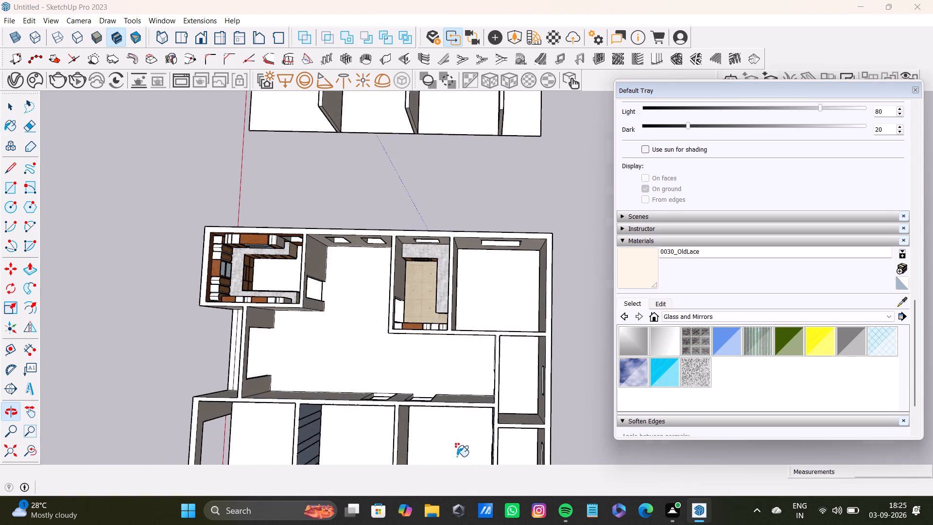
pyautogui.scroll(7, 474, 341)
# Select the floor face of the plain corner room next to the small tiled kitchen.
pyautogui.keyDown('shift'); pyautogui.moveTo(485, 302); pyautogui.dragTo(402, 437, button='middle'); pyautogui.keyUp('shift')
pyautogui.press('space')
pyautogui.click(431, 355)
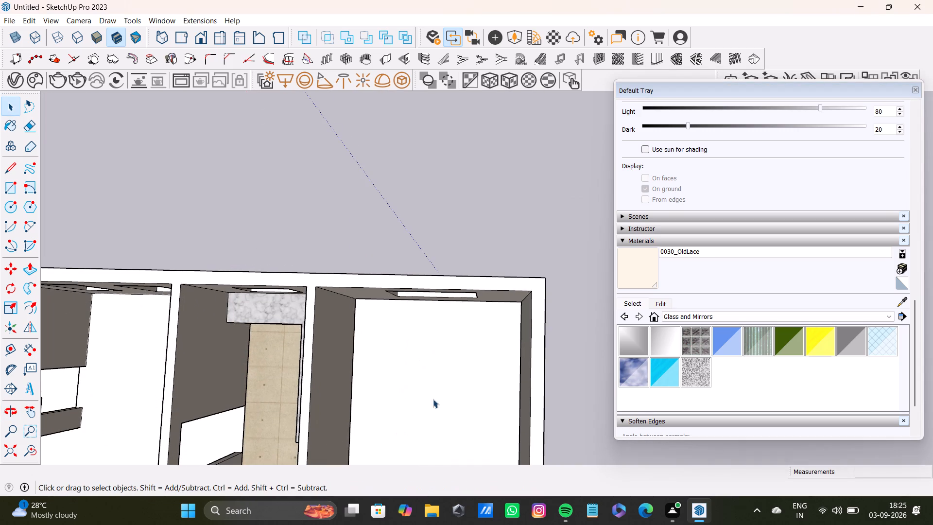
# Examine the wall grooves in the teal and blue panelled rooms and compare them with the plain rooms.
pyautogui.moveTo(433, 399); pyautogui.dragTo(239, 276, button='middle')
pyautogui.moveTo(300, 257); pyautogui.dragTo(417, 362, button='middle')
pyautogui.moveTo(430, 366); pyautogui.dragTo(216, 364, button='middle')
pyautogui.scroll(-7, 262, 320)
pyautogui.keyDown('shift'); pyautogui.moveTo(310, 323); pyautogui.dragTo(393, 356, button='middle'); pyautogui.keyUp('shift')
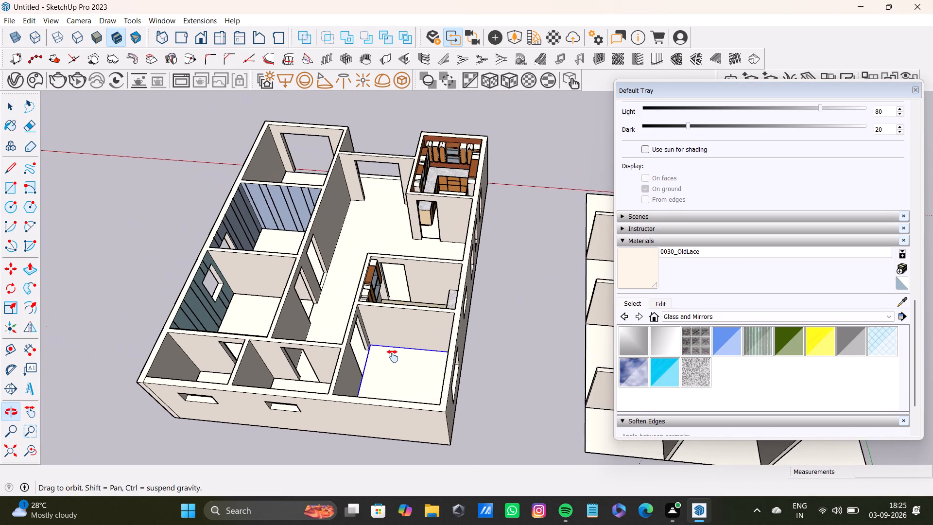
pyautogui.keyDown('shift'); pyautogui.moveTo(393, 356); pyautogui.dragTo(410, 357, button='middle'); pyautogui.keyUp('shift')
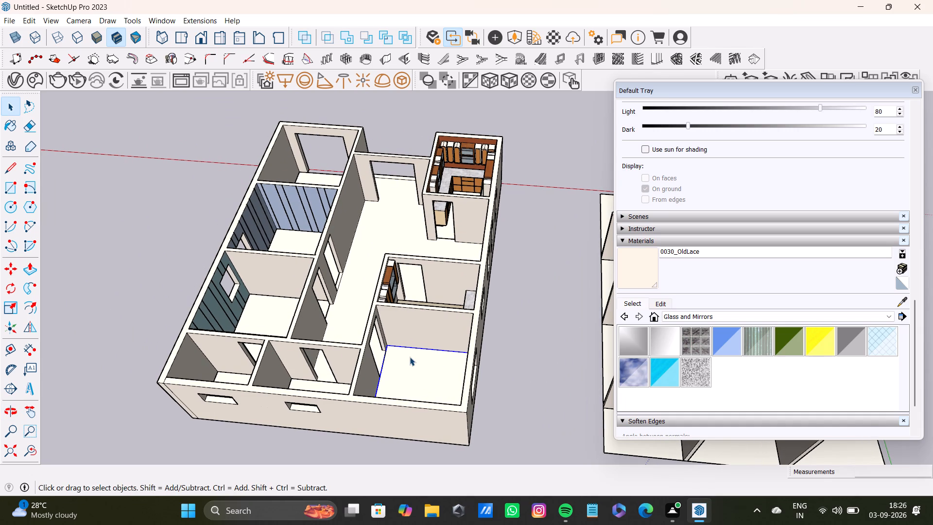
pyautogui.scroll(4, 227, 283)
pyautogui.moveTo(274, 294); pyautogui.dragTo(35, 311, button='middle')
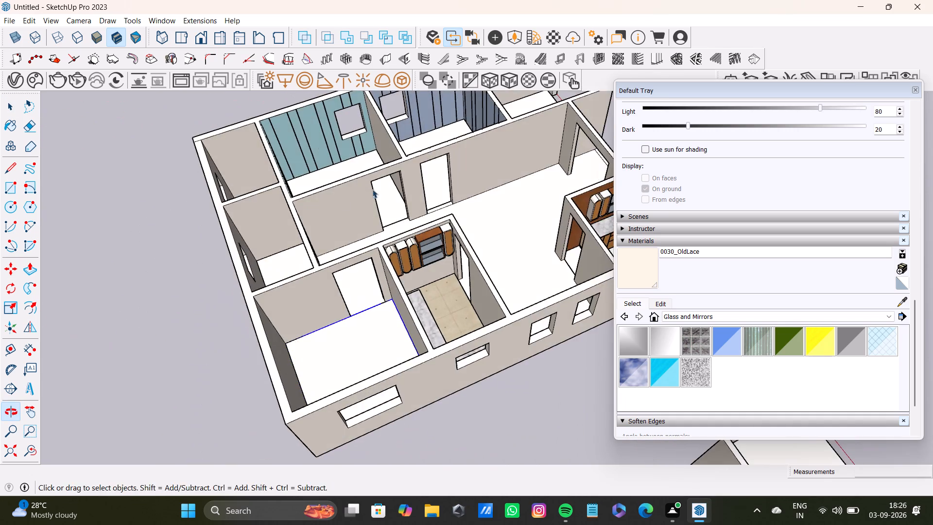
pyautogui.moveTo(382, 180); pyautogui.dragTo(187, 201, button='middle')
pyautogui.scroll(-3, 500, 130)
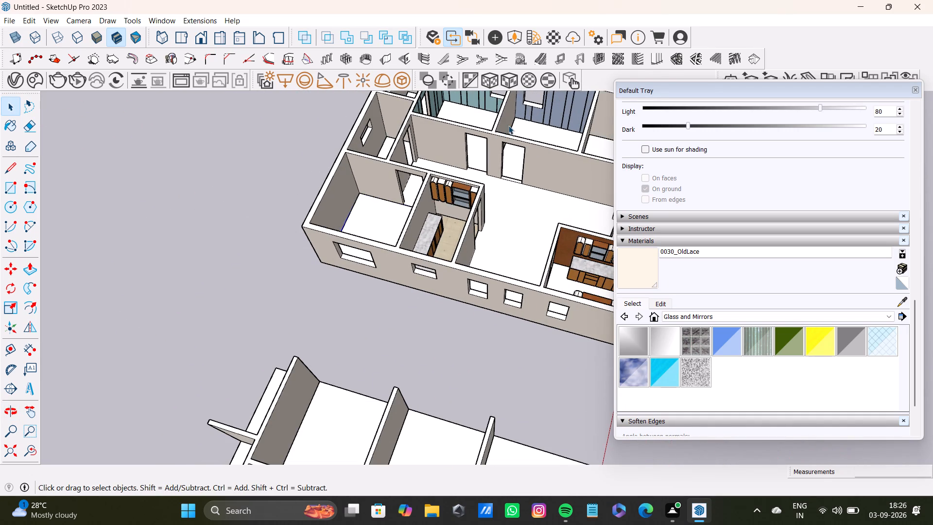
pyautogui.keyDown('shift'); pyautogui.moveTo(514, 122); pyautogui.dragTo(436, 282, button='middle'); pyautogui.keyUp('shift')
pyautogui.keyDown('shift'); pyautogui.scroll(8, 439, 276); pyautogui.keyUp('shift')
pyautogui.moveTo(440, 266); pyautogui.dragTo(474, 217, button='middle')
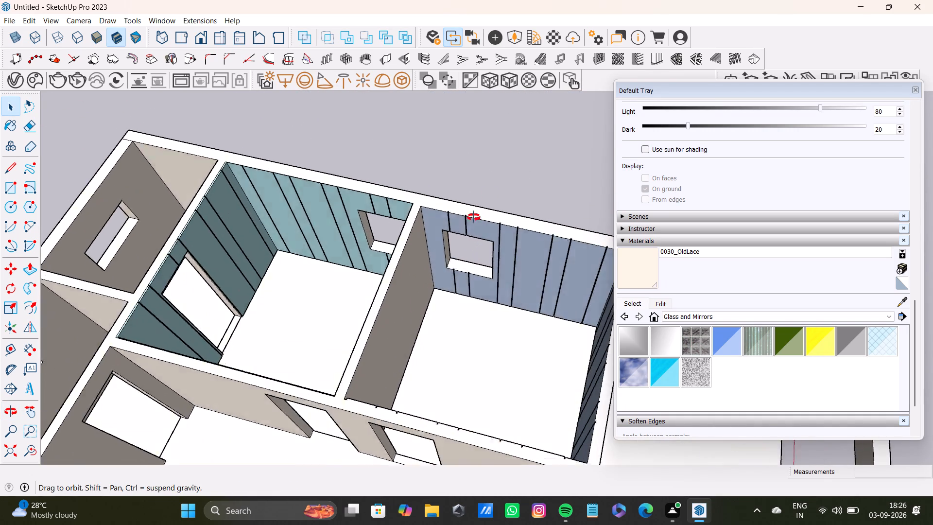
pyautogui.moveTo(474, 217); pyautogui.dragTo(415, 173, button='middle')
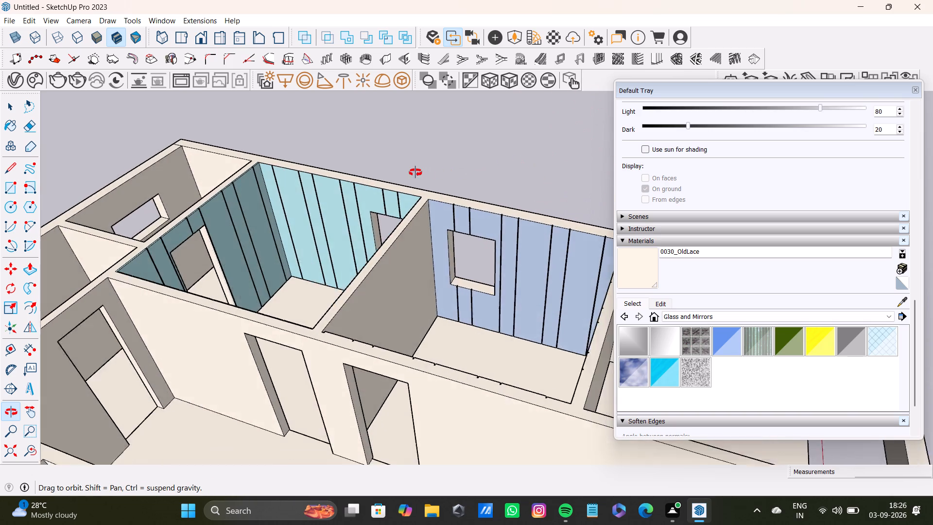
pyautogui.moveTo(415, 173); pyautogui.dragTo(559, 260, button='middle')
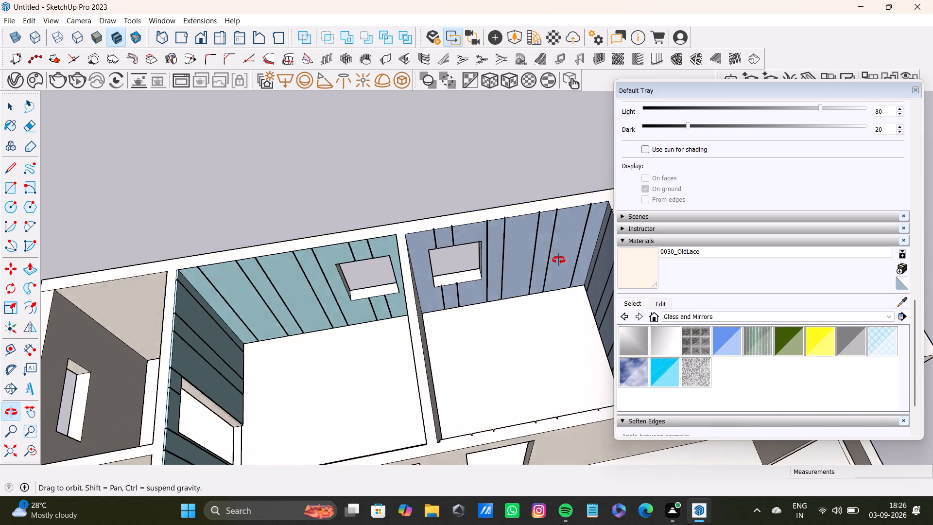
pyautogui.moveTo(559, 260); pyautogui.dragTo(420, 245, button='middle')
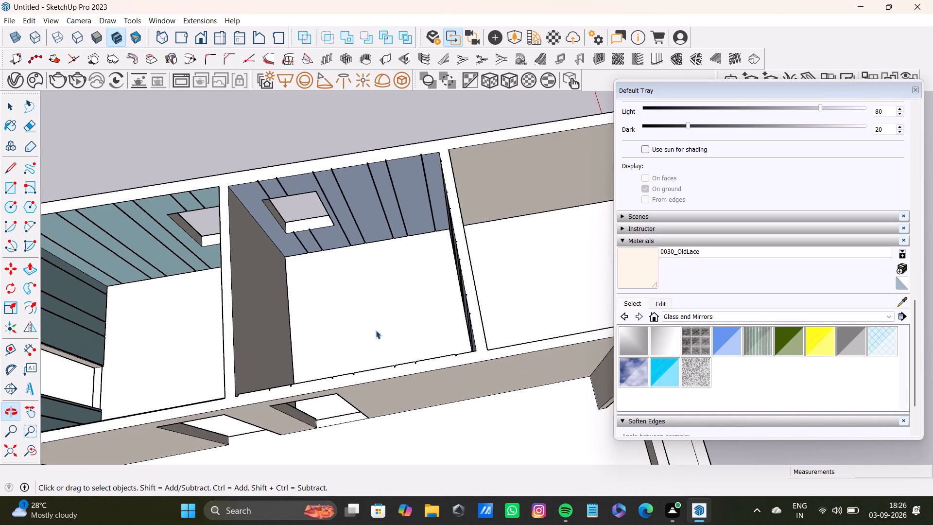
pyautogui.moveTo(368, 336); pyautogui.dragTo(629, 255, button='middle')
pyautogui.scroll(-4, 549, 253)
pyautogui.moveTo(527, 253); pyautogui.dragTo(430, 202, button='middle')
pyautogui.moveTo(403, 259); pyautogui.dragTo(623, 285, button='middle')
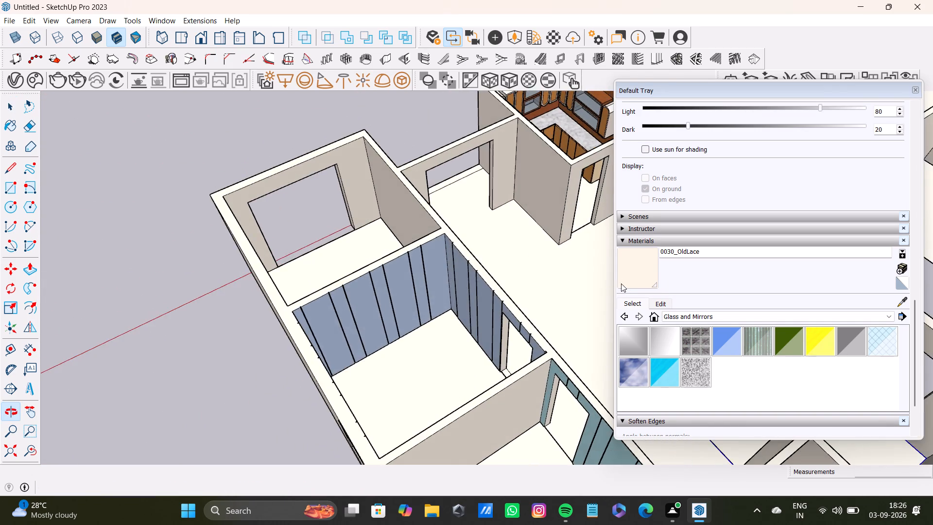
pyautogui.keyDown('shift'); pyautogui.moveTo(532, 214); pyautogui.dragTo(340, 193, button='middle'); pyautogui.keyUp('shift')
pyautogui.moveTo(319, 277); pyautogui.dragTo(559, 315, button='middle')
# Examine the plain corner room's walls, doorway and window from above and at an angle.
pyautogui.keyDown('shift'); pyautogui.moveTo(533, 231); pyautogui.dragTo(347, 278, button='middle'); pyautogui.keyUp('shift')
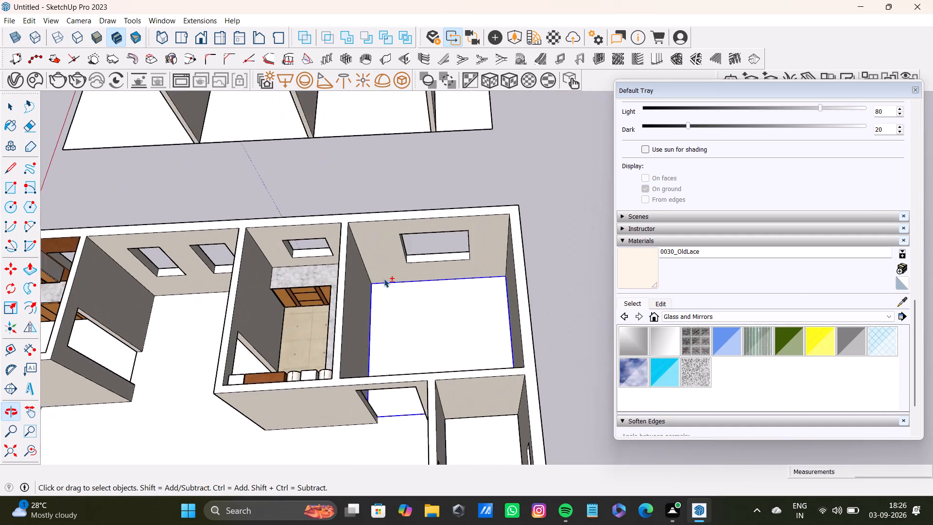
pyautogui.scroll(3, 385, 279)
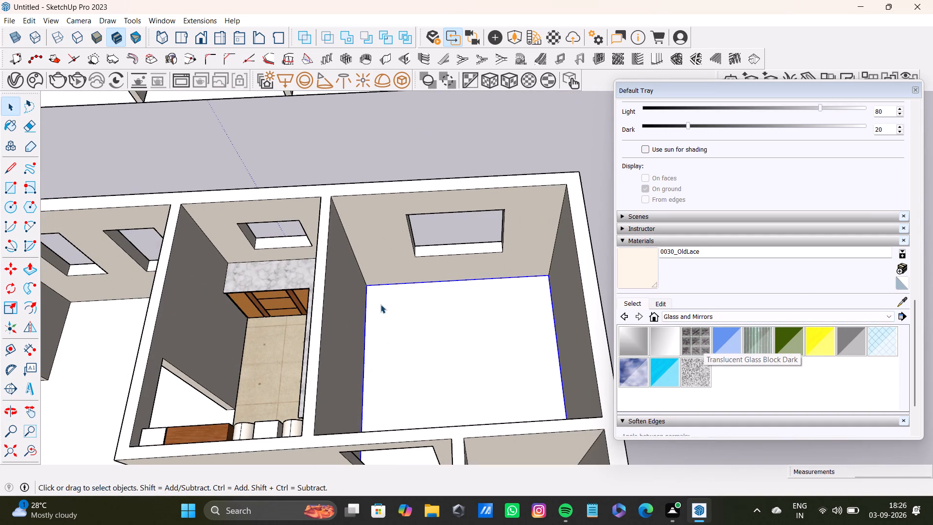
pyautogui.keyDown('shift'); pyautogui.moveTo(449, 382); pyautogui.dragTo(438, 299, button='middle'); pyautogui.keyUp('shift')
pyautogui.moveTo(452, 285); pyautogui.dragTo(438, 416, button='middle')
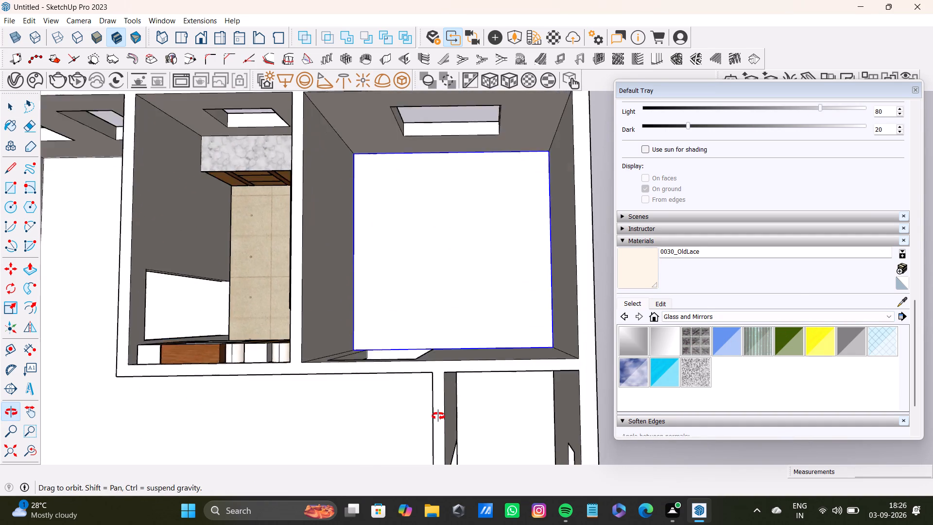
pyautogui.moveTo(438, 416); pyautogui.dragTo(437, 420, button='middle')
pyautogui.keyDown('shift'); pyautogui.moveTo(435, 321); pyautogui.dragTo(459, 458, button='middle'); pyautogui.keyUp('shift')
pyautogui.keyDown('shift'); pyautogui.moveTo(318, 369); pyautogui.dragTo(325, 200, button='middle'); pyautogui.keyUp('shift')
pyautogui.moveTo(473, 327); pyautogui.dragTo(344, 299, button='middle')
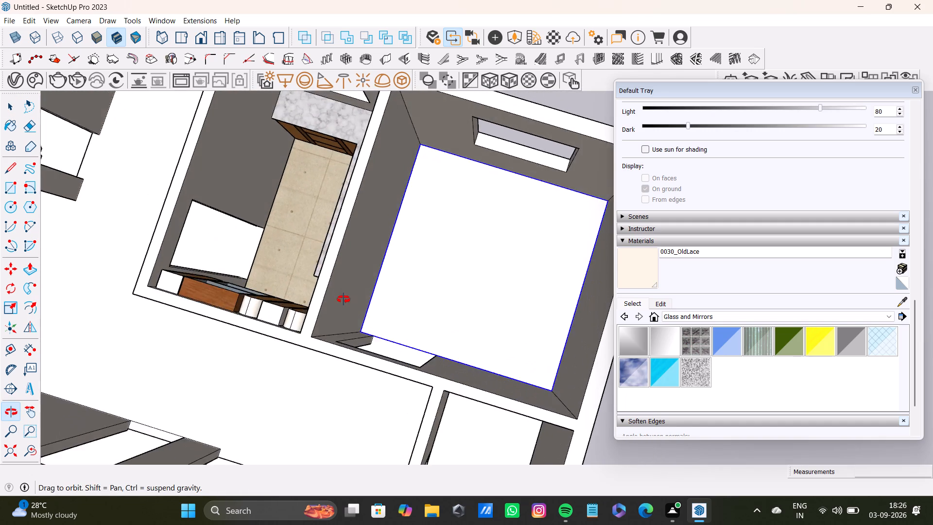
pyautogui.moveTo(344, 299); pyautogui.dragTo(374, 305, button='middle')
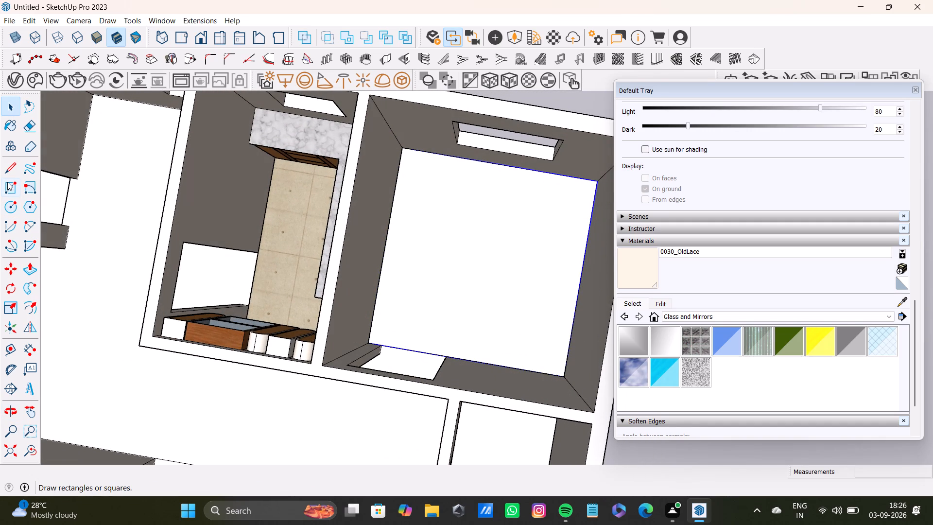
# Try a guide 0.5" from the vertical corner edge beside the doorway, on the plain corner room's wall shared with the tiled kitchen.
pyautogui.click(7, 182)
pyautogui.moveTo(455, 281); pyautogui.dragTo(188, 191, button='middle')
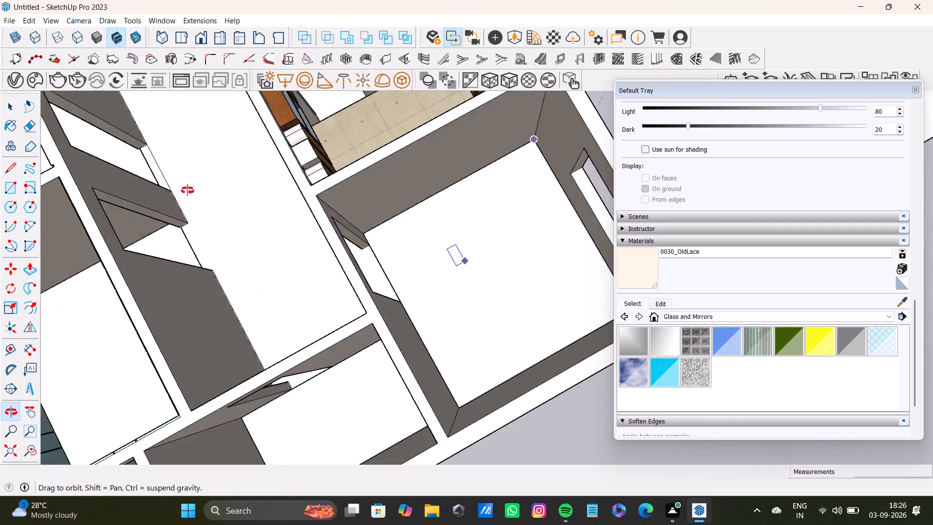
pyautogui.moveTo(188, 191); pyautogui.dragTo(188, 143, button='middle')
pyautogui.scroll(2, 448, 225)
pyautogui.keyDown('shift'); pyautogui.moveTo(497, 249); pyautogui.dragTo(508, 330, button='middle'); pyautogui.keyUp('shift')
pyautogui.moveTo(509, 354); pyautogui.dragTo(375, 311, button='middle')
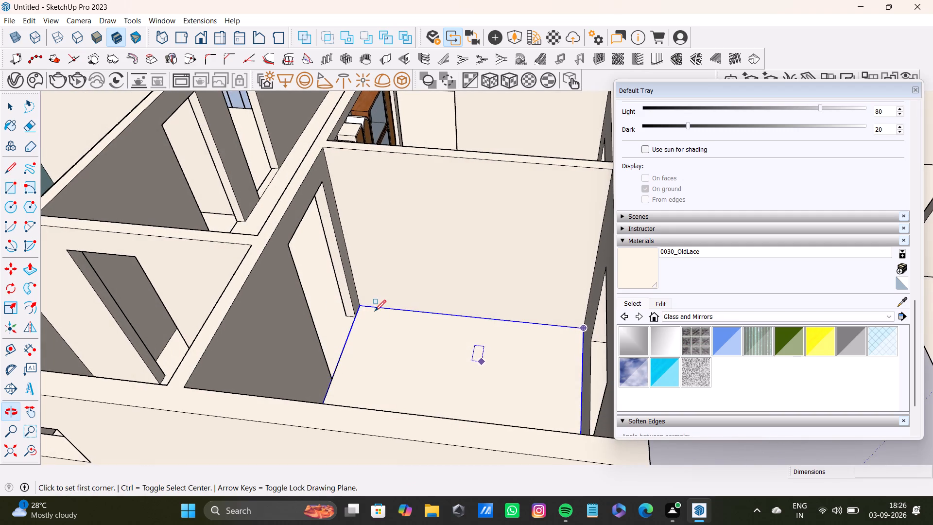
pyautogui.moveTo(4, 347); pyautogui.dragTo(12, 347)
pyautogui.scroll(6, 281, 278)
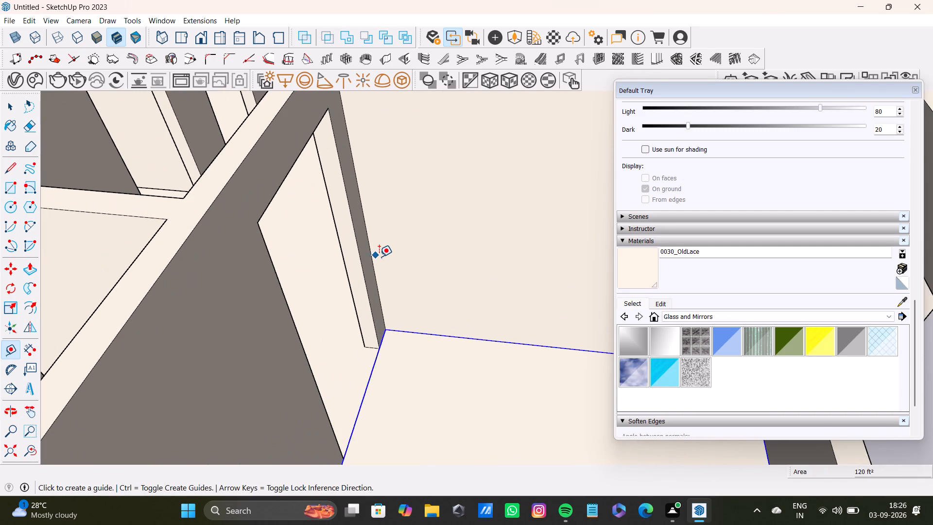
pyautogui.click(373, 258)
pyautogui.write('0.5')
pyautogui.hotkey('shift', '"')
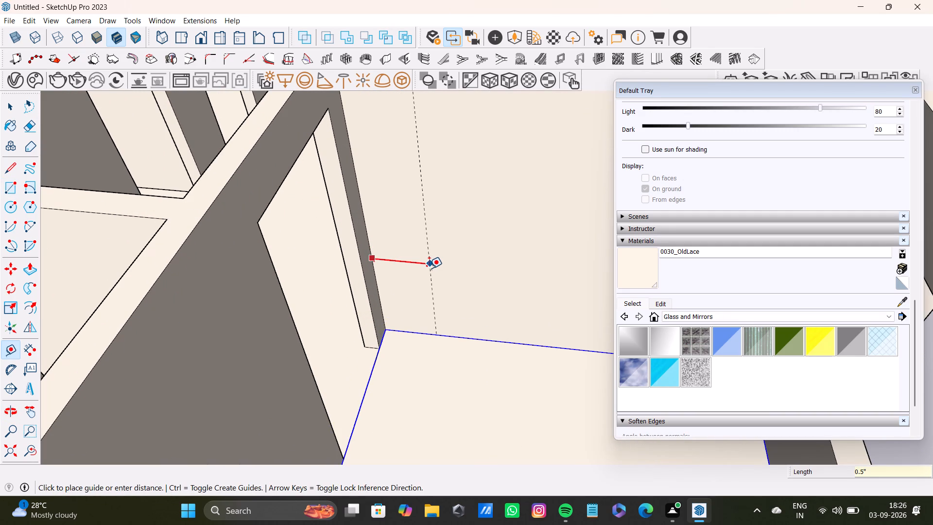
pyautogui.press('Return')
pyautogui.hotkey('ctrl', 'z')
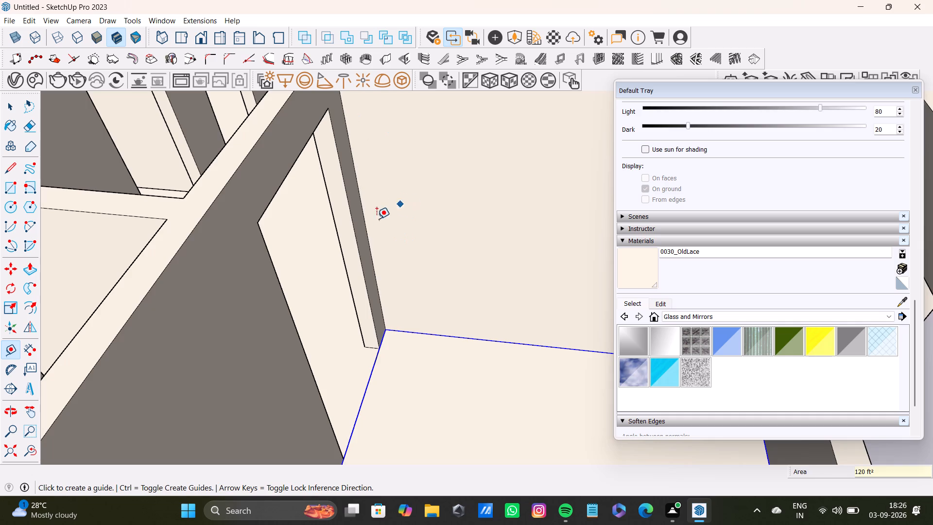
# Place a vertical guide 1" from the corner edge beside the doorway on the same shared wall.
pyautogui.scroll(7, 380, 258)
pyautogui.click(373, 278)
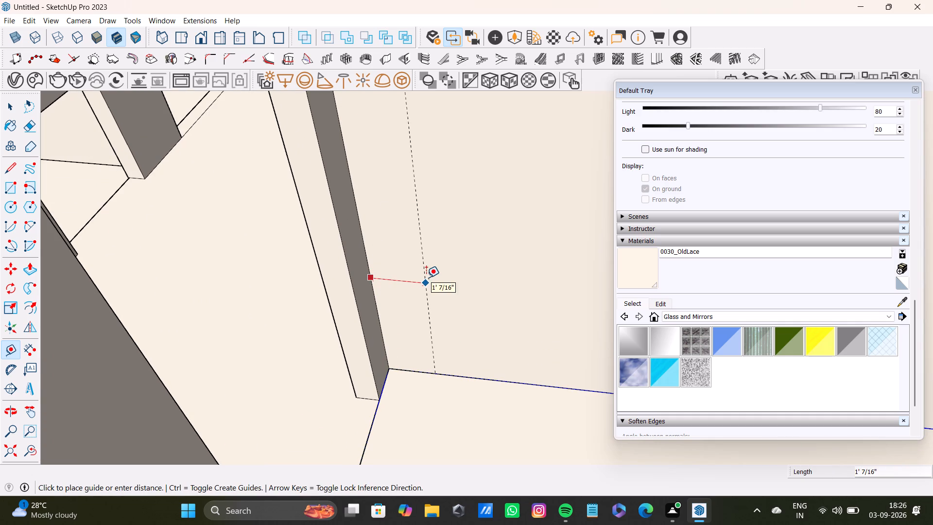
pyautogui.press('1')
pyautogui.hotkey('shift', '"')
pyautogui.press('Return')
# Place a vertical guide 1" from the far corner edge, beside the window wall, on the plain corner room's wall shared with the tiled kitchen.
pyautogui.scroll(-4, 399, 256)
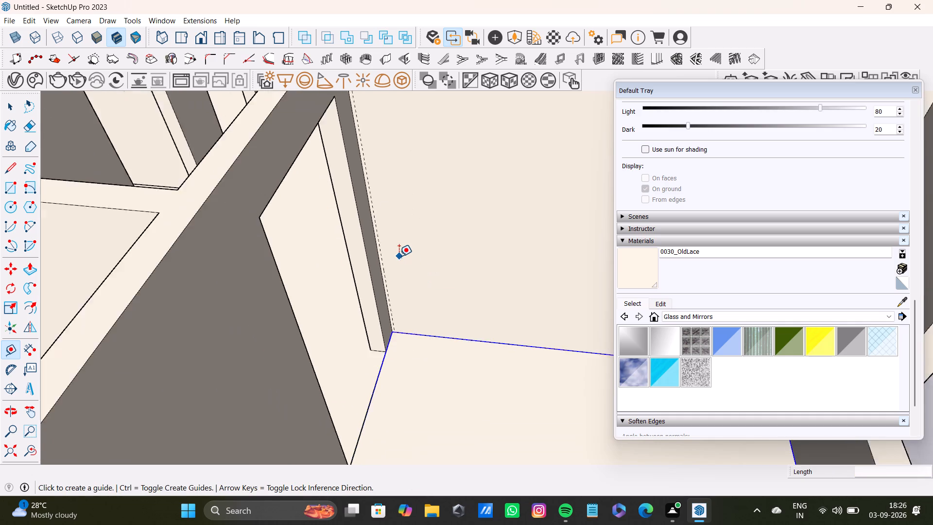
pyautogui.scroll(-6, 399, 256)
pyautogui.keyDown('shift'); pyautogui.moveTo(438, 225); pyautogui.dragTo(312, 303, button='middle'); pyautogui.keyUp('shift')
pyautogui.moveTo(367, 342); pyautogui.dragTo(526, 327, button='middle')
pyautogui.scroll(3, 564, 274)
pyautogui.keyDown('shift'); pyautogui.moveTo(568, 247); pyautogui.dragTo(379, 301, button='middle'); pyautogui.keyUp('shift')
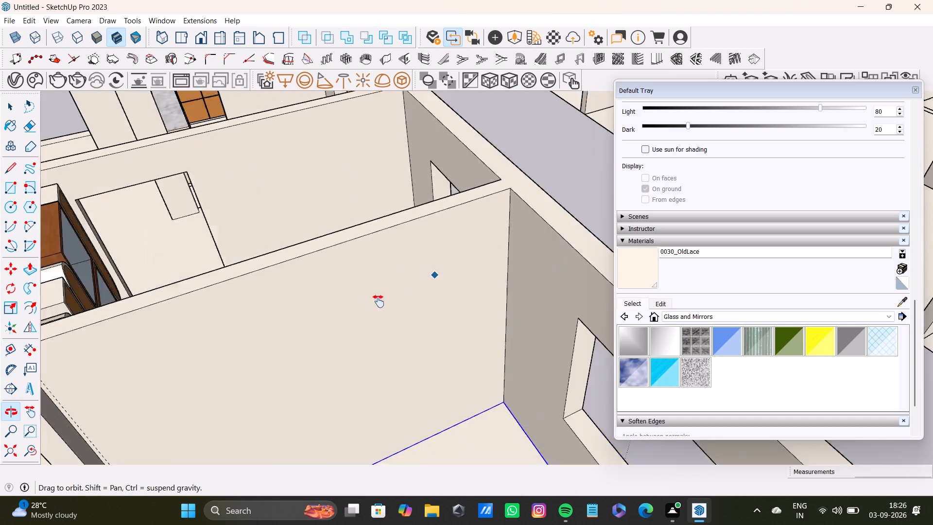
pyautogui.keyDown('shift'); pyautogui.moveTo(379, 301); pyautogui.dragTo(378, 302, button='middle'); pyautogui.keyUp('shift')
pyautogui.scroll(4, 415, 260)
pyautogui.click(473, 232)
pyautogui.press('1')
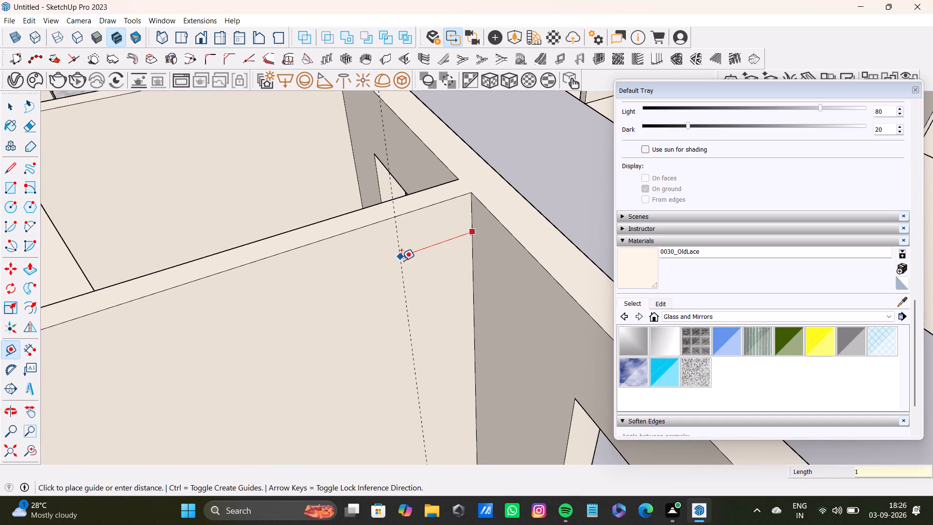
pyautogui.hotkey('shift', '"')
pyautogui.press('Return')
# Place a vertical guide 1" from the same corner edge on the adjoining window wall of the plain corner room.
pyautogui.scroll(6, 483, 260)
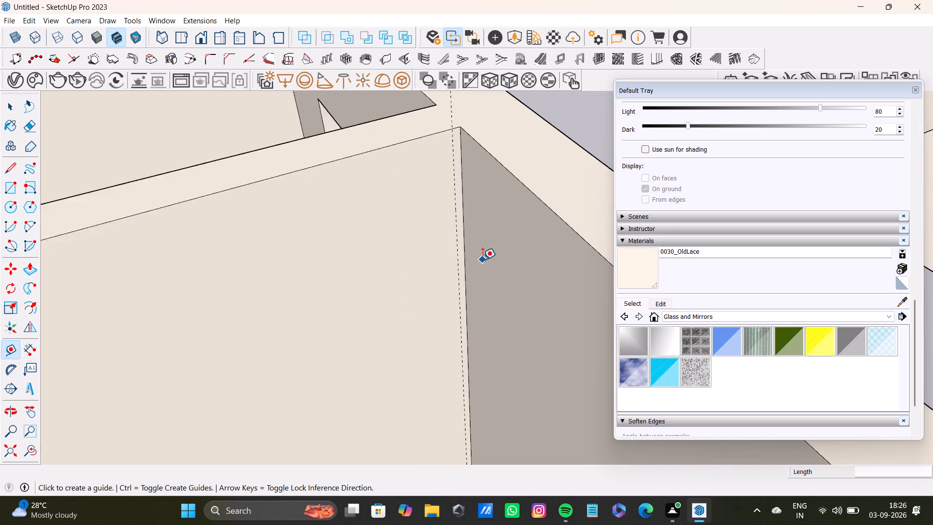
pyautogui.scroll(5, 483, 260)
pyautogui.click(466, 258)
pyautogui.write('1"')
pyautogui.press('Return')
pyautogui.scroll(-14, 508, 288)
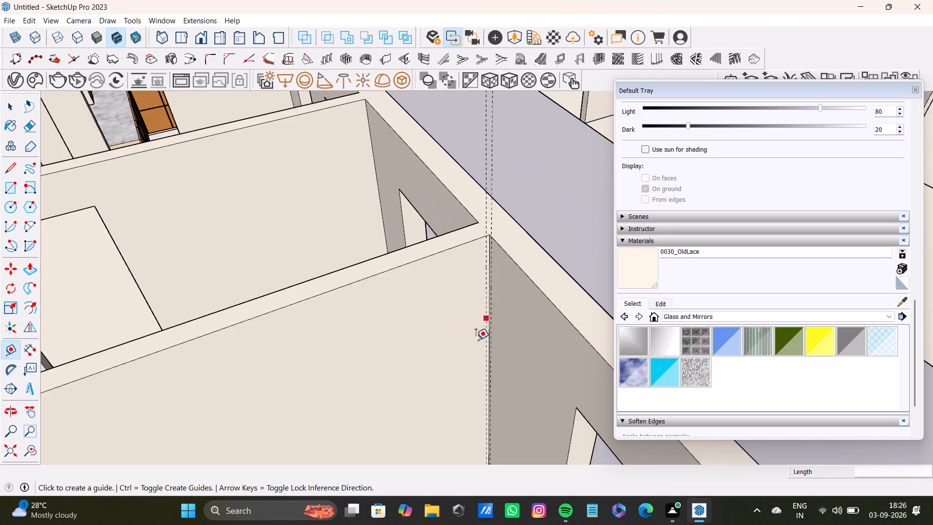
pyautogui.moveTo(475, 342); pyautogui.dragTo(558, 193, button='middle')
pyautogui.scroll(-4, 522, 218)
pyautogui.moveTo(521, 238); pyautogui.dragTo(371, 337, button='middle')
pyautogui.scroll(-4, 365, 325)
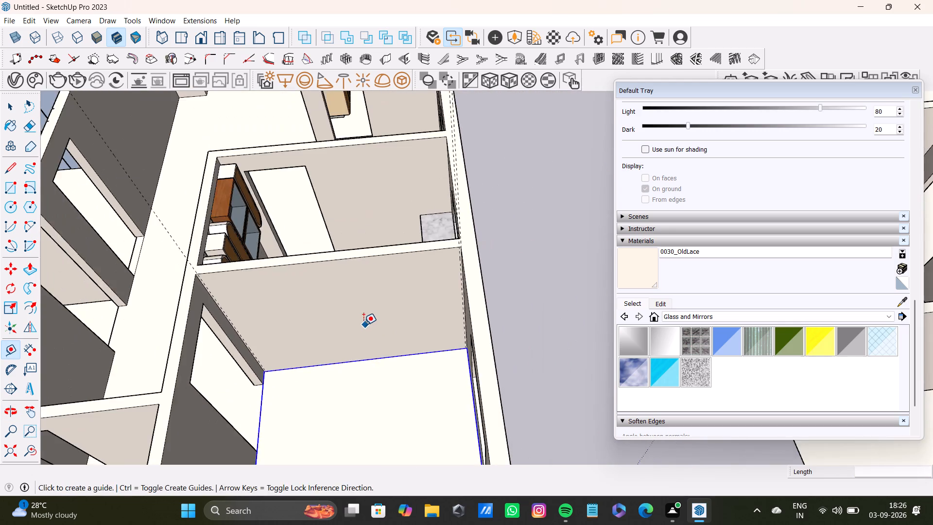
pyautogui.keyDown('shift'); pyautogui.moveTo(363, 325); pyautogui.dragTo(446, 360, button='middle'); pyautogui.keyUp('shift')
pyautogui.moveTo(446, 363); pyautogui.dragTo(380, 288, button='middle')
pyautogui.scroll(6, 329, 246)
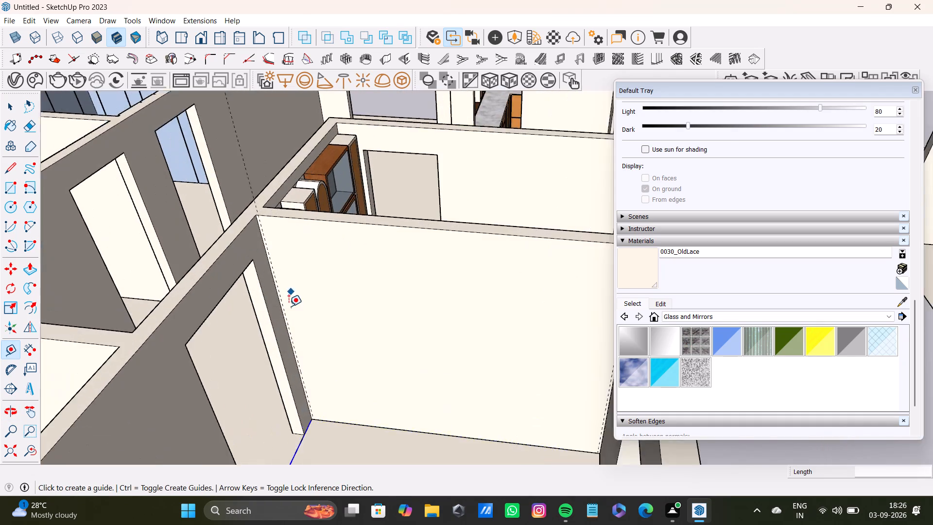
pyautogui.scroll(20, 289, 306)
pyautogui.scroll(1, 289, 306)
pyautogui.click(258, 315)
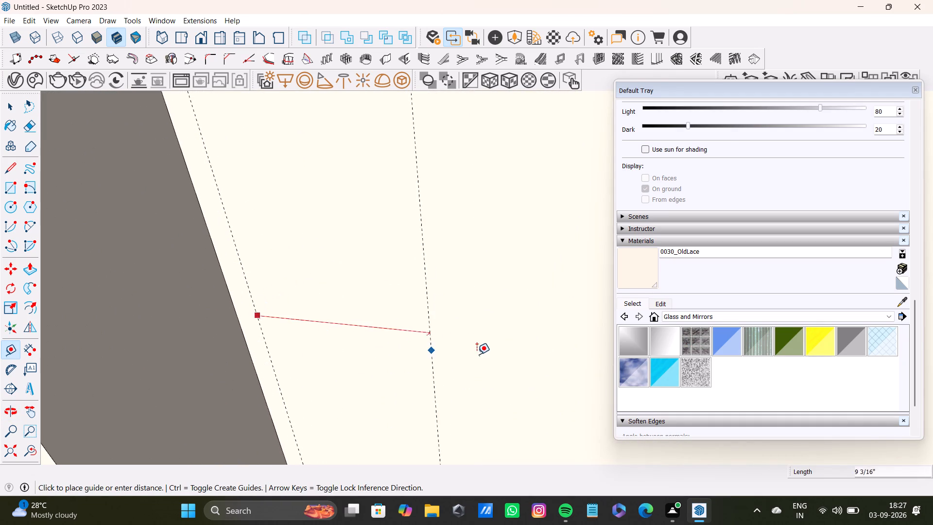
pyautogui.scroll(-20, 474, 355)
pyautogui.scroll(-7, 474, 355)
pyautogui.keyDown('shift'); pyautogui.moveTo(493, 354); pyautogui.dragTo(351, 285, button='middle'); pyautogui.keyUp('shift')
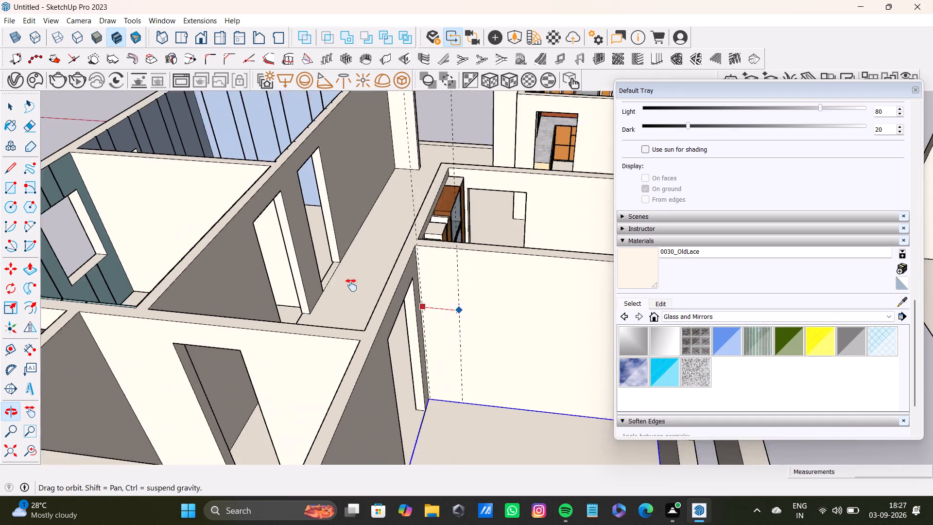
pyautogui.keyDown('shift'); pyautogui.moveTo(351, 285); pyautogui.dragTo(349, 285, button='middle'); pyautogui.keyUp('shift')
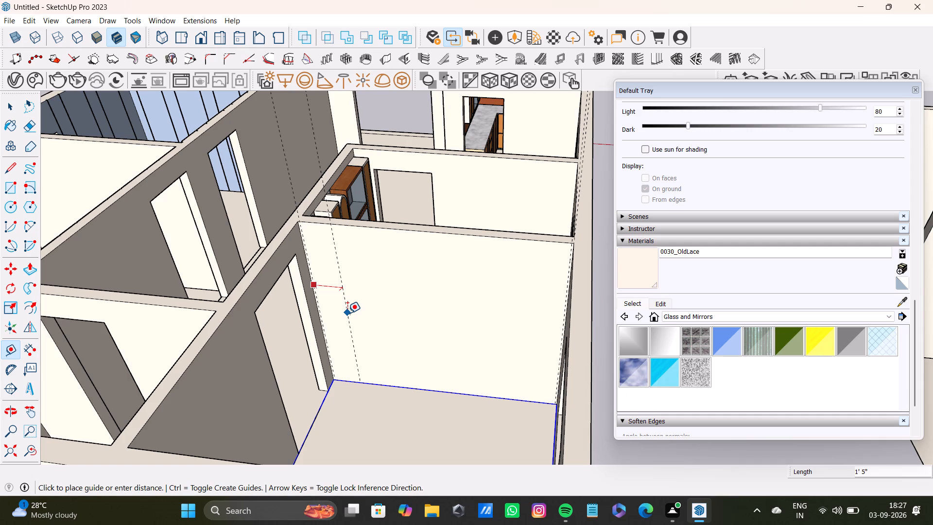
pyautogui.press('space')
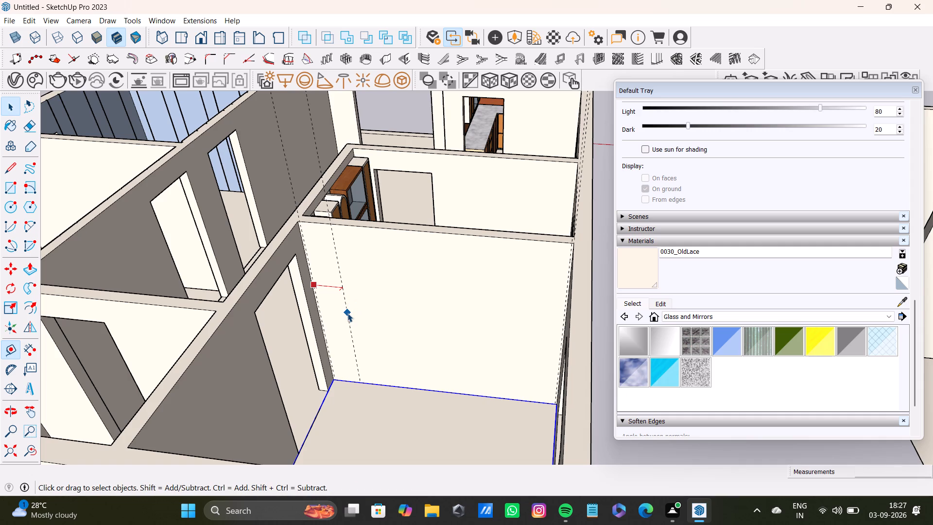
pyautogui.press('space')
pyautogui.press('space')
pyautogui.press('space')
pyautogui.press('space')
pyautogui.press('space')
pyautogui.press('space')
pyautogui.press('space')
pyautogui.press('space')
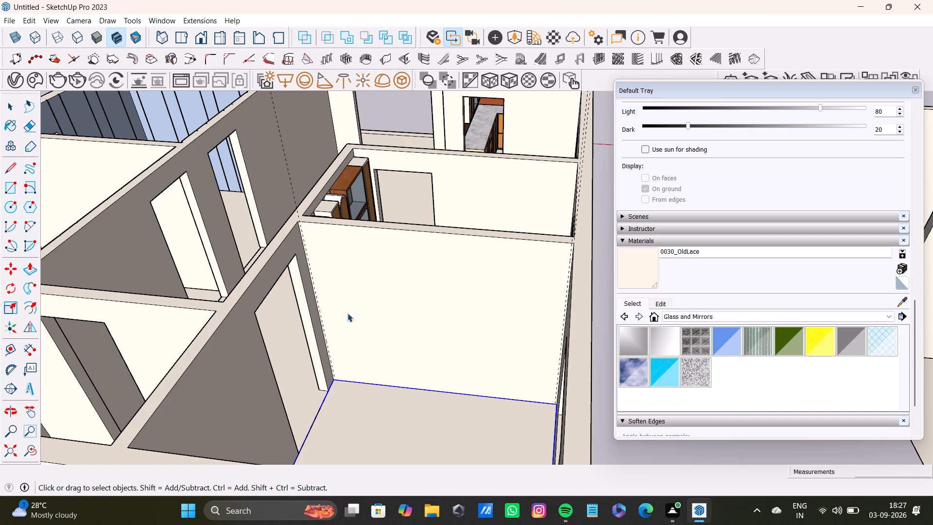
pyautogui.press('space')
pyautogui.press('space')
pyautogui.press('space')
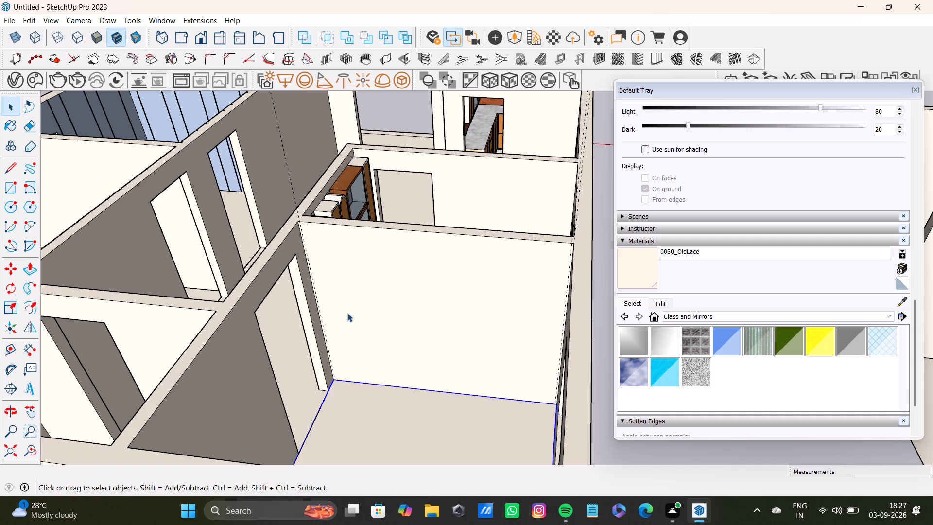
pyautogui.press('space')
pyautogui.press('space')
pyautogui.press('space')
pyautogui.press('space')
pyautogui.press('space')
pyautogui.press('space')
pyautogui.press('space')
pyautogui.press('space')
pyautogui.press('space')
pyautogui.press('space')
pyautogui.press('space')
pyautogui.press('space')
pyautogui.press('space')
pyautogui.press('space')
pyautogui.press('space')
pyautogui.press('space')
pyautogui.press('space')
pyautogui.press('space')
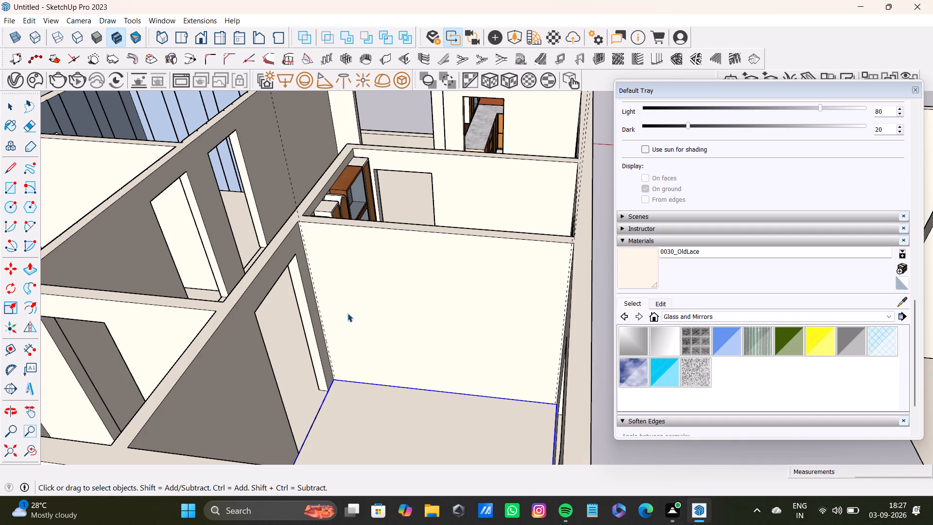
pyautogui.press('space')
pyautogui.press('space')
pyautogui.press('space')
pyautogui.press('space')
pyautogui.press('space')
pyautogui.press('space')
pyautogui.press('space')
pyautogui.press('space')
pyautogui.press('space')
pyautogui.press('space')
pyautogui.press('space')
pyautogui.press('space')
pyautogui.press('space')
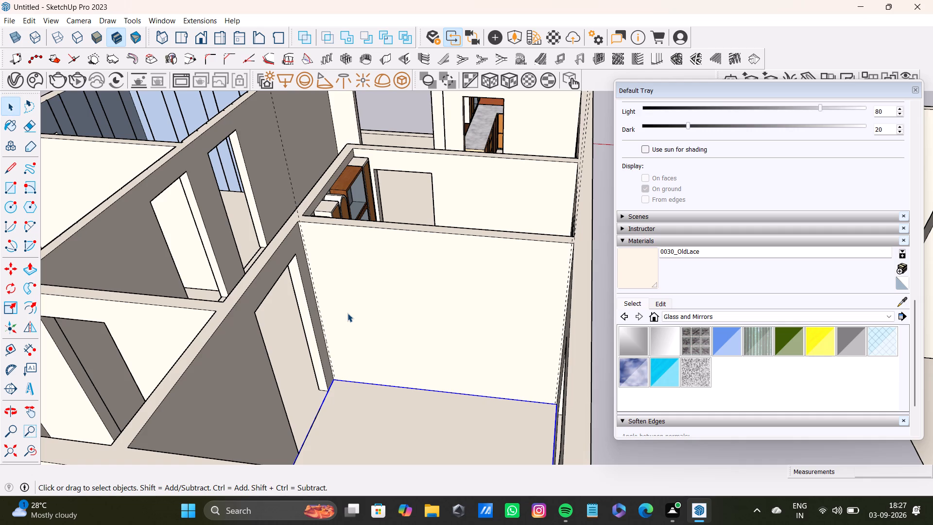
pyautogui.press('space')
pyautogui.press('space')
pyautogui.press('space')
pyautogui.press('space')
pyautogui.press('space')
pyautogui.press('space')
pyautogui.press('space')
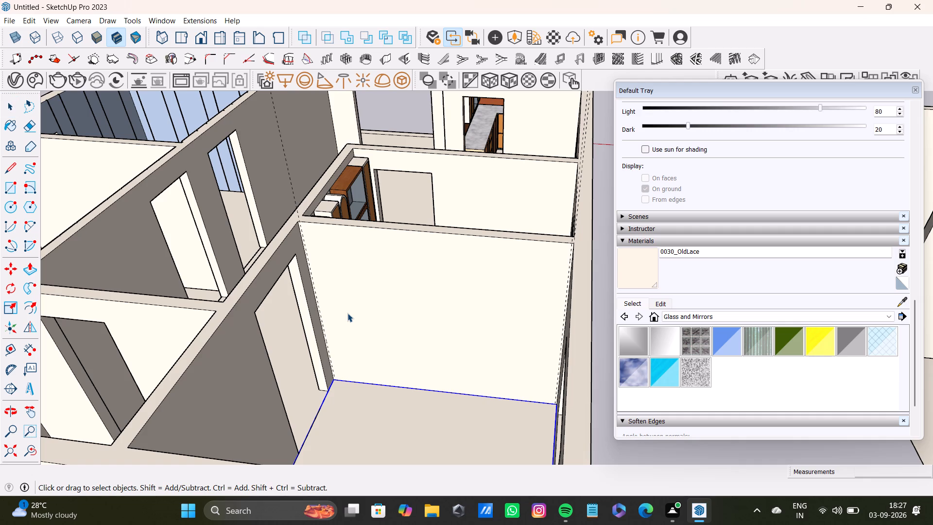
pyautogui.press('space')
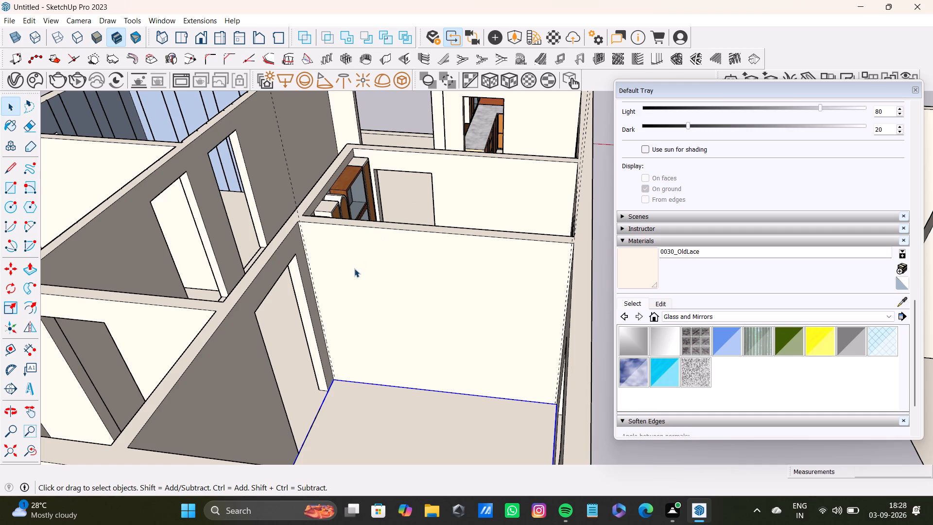
# Place a horizontal guide 5" below the top edge of the plain corner room's wall shared with the tiled kitchen.
pyautogui.scroll(-20, 354, 268)
pyautogui.scroll(-3, 354, 268)
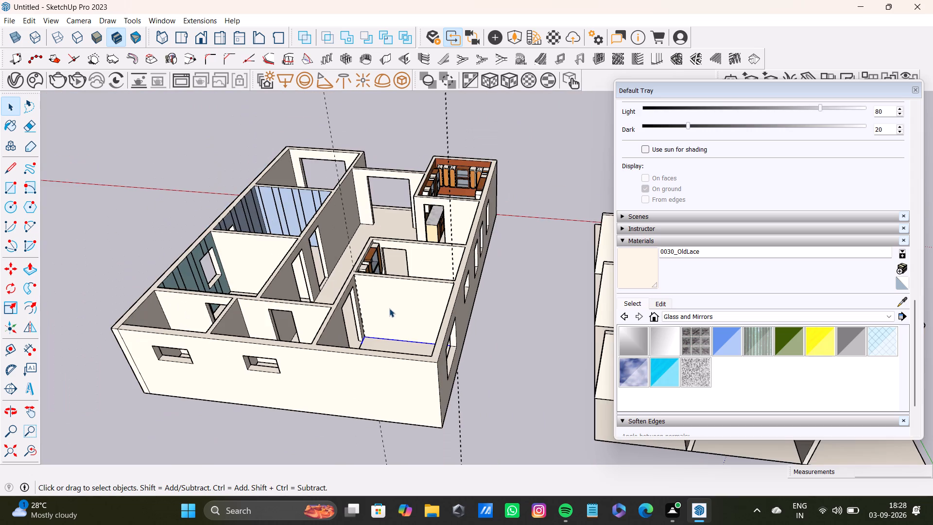
pyautogui.moveTo(389, 308); pyautogui.dragTo(347, 388, button='middle')
pyautogui.scroll(7, 362, 356)
pyautogui.moveTo(373, 324); pyautogui.dragTo(400, 262, button='middle')
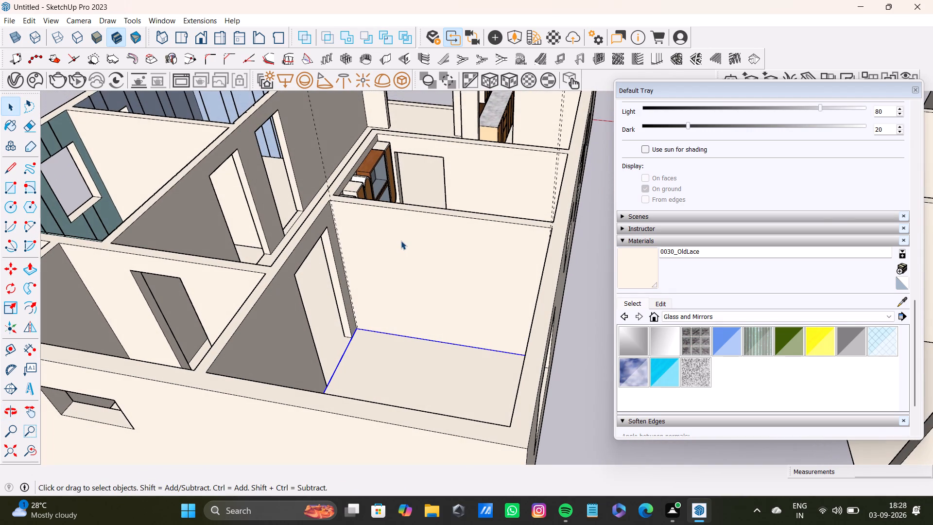
pyautogui.press('t')
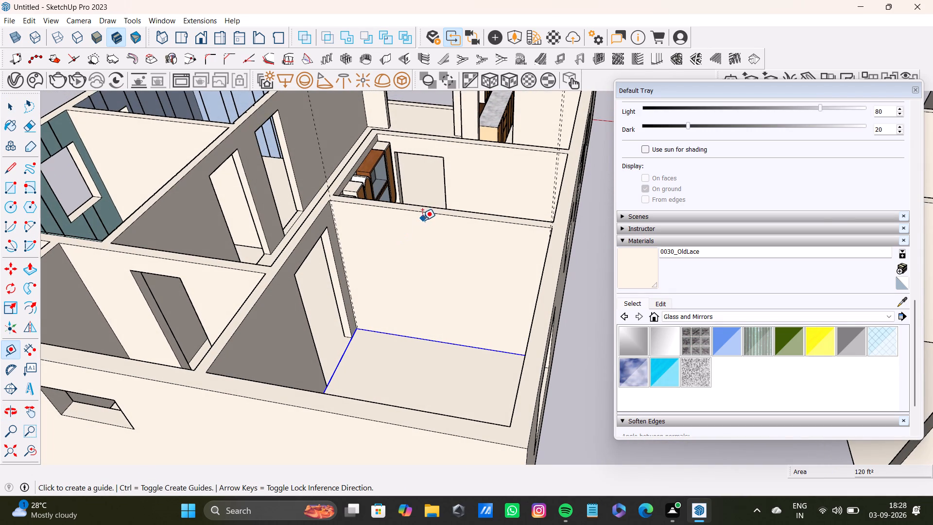
pyautogui.scroll(-3, 422, 221)
pyautogui.keyDown('shift'); pyautogui.moveTo(439, 237); pyautogui.dragTo(465, 319, button='middle'); pyautogui.keyUp('shift')
pyautogui.scroll(8, 466, 320)
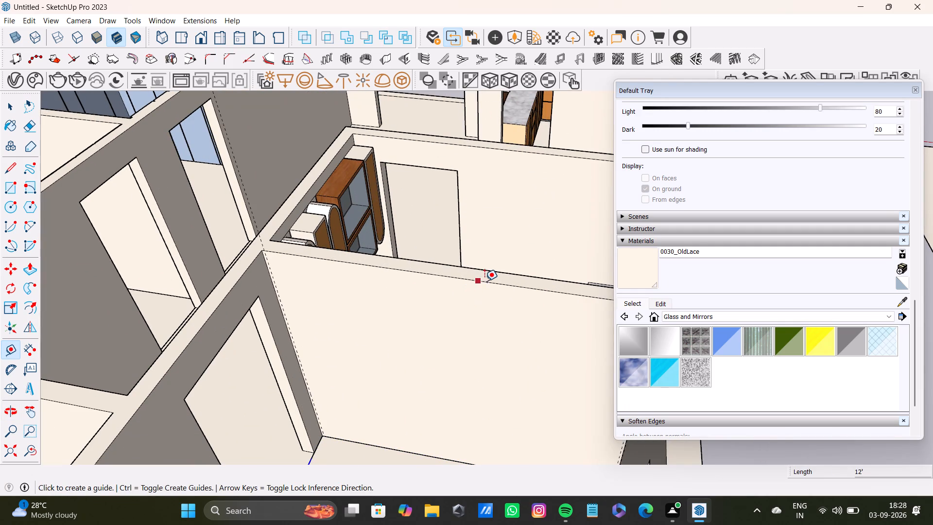
pyautogui.click(485, 281)
pyautogui.moveTo(471, 353); pyautogui.dragTo(438, 340, button='middle')
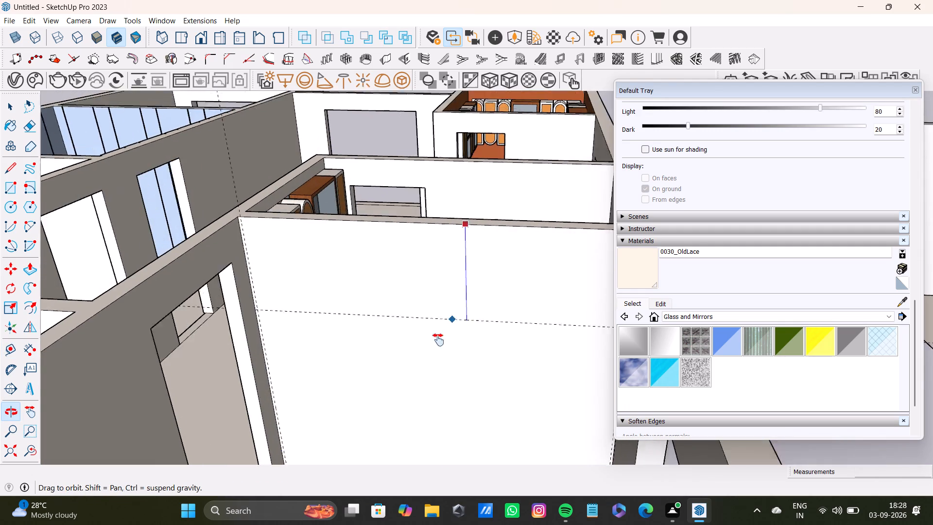
pyautogui.moveTo(438, 340); pyautogui.dragTo(435, 347, button='middle')
pyautogui.moveTo(437, 351); pyautogui.dragTo(437, 357, button='middle')
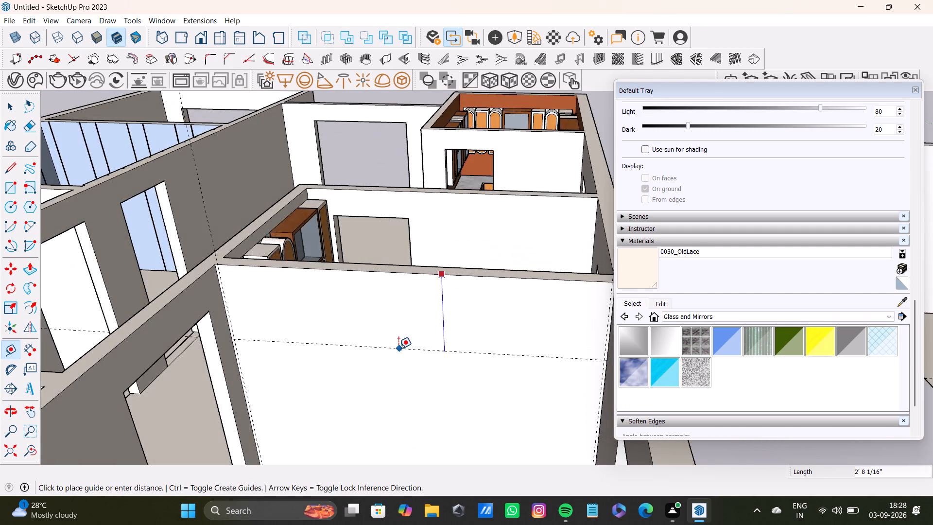
pyautogui.scroll(-4, 398, 349)
pyautogui.keyDown('shift'); pyautogui.moveTo(398, 347); pyautogui.dragTo(543, 345, button='middle'); pyautogui.keyUp('shift')
pyautogui.scroll(-4, 526, 350)
pyautogui.keyDown('shift'); pyautogui.moveTo(527, 351); pyautogui.dragTo(466, 362, button='middle'); pyautogui.keyUp('shift')
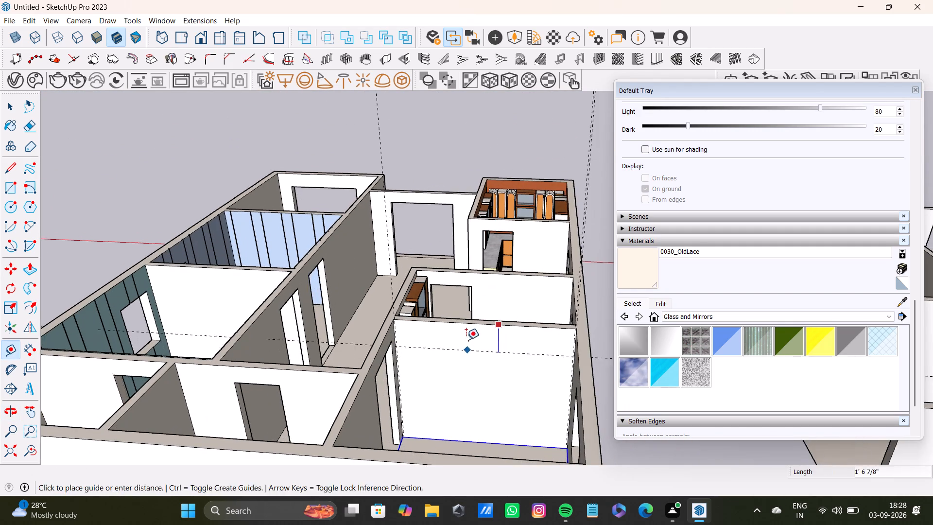
pyautogui.moveTo(466, 345); pyautogui.dragTo(448, 350, button='middle')
pyautogui.scroll(7, 448, 348)
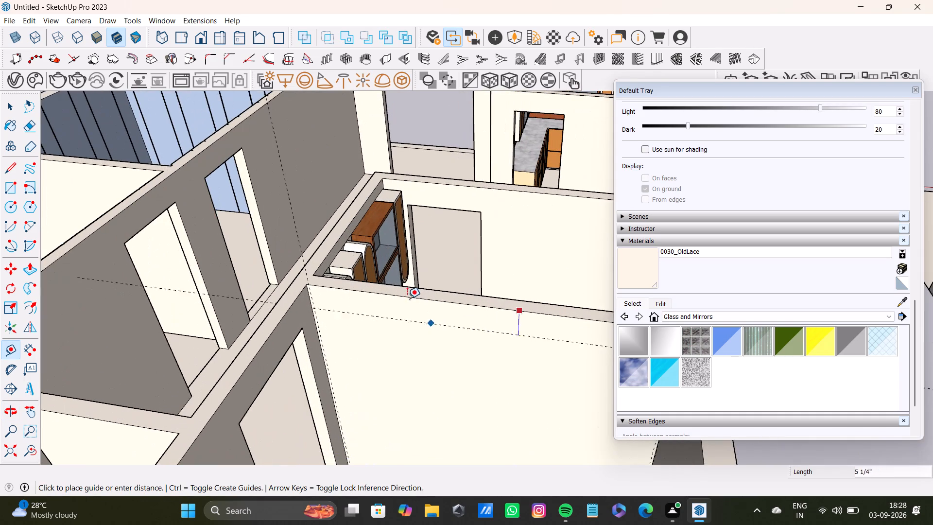
pyautogui.scroll(-1, 420, 329)
pyautogui.moveTo(429, 334); pyautogui.dragTo(394, 273, button='middle')
pyautogui.moveTo(395, 281); pyautogui.dragTo(422, 275, button='middle')
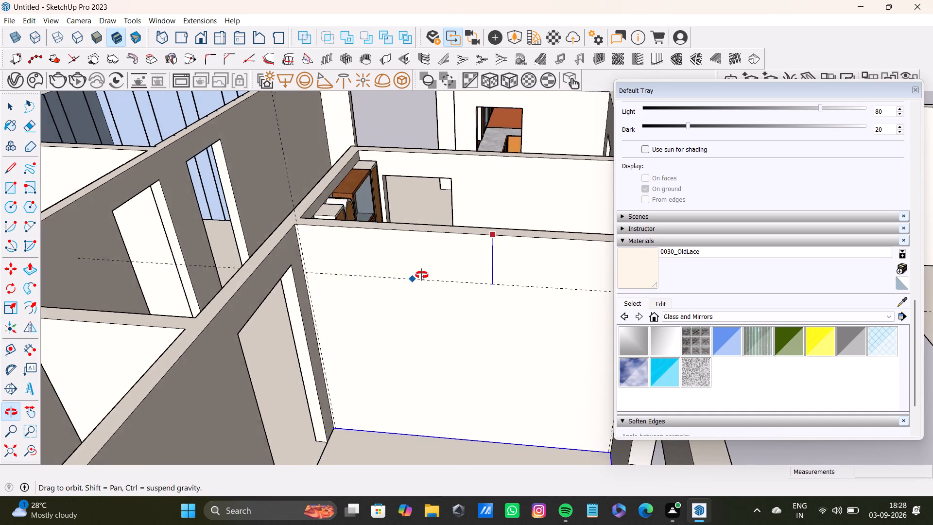
pyautogui.moveTo(422, 275); pyautogui.dragTo(422, 269, button='middle')
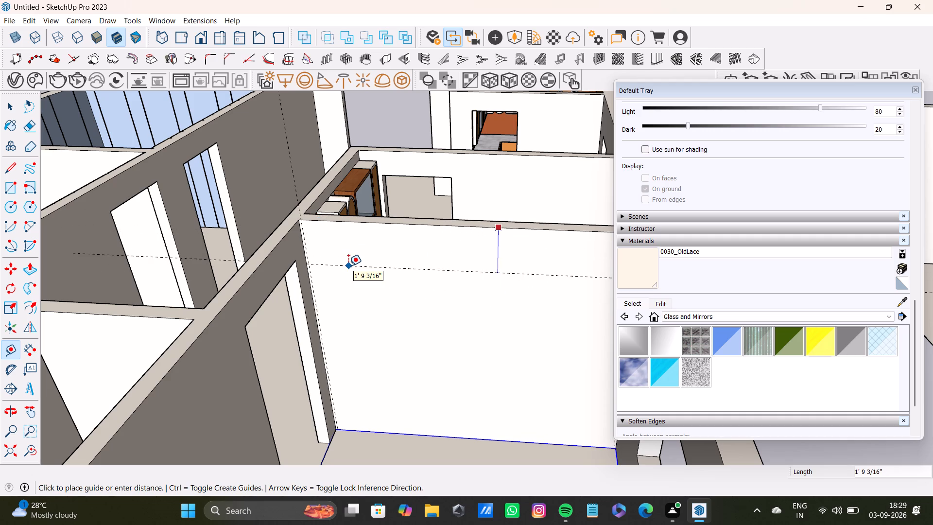
pyautogui.press('5')
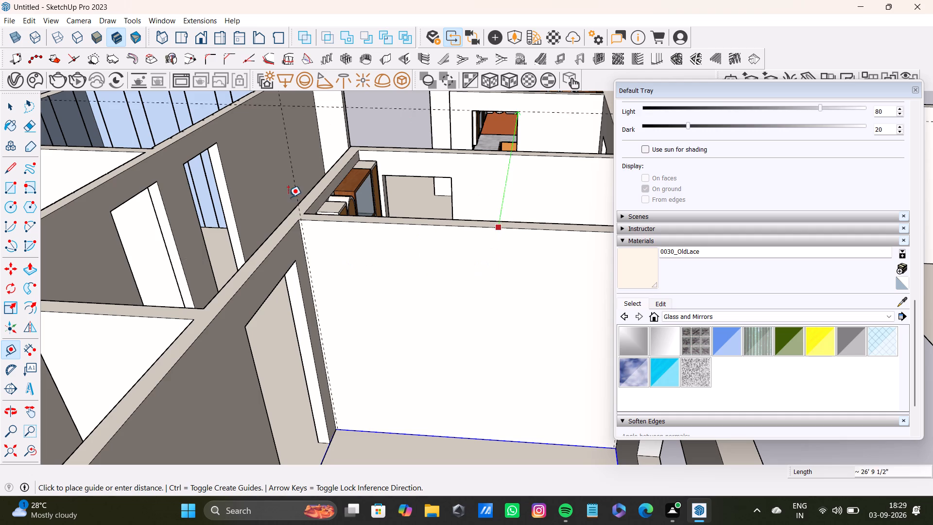
pyautogui.scroll(-3, 499, 277)
pyautogui.moveTo(502, 277); pyautogui.dragTo(463, 336, button='middle')
pyautogui.scroll(4, 462, 334)
pyautogui.moveTo(440, 330); pyautogui.dragTo(415, 349, button='middle')
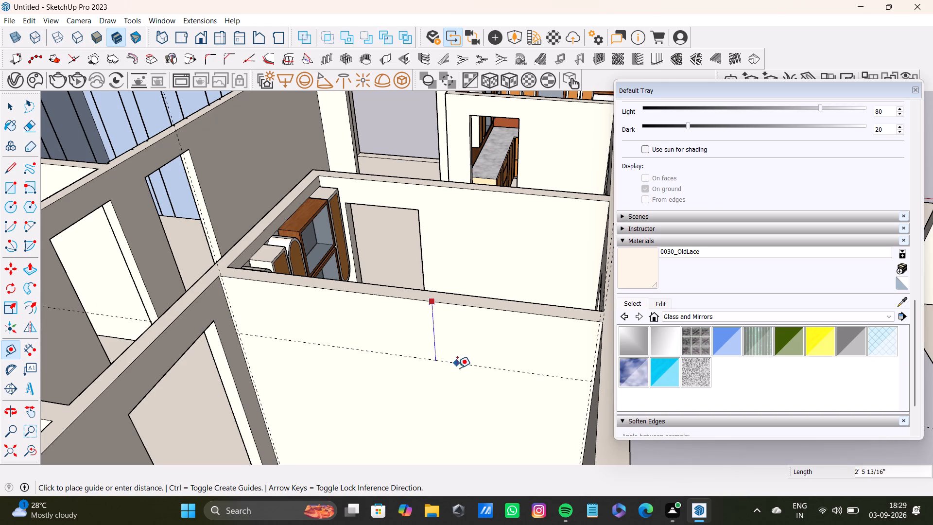
pyautogui.moveTo(463, 375); pyautogui.dragTo(422, 369, button='middle')
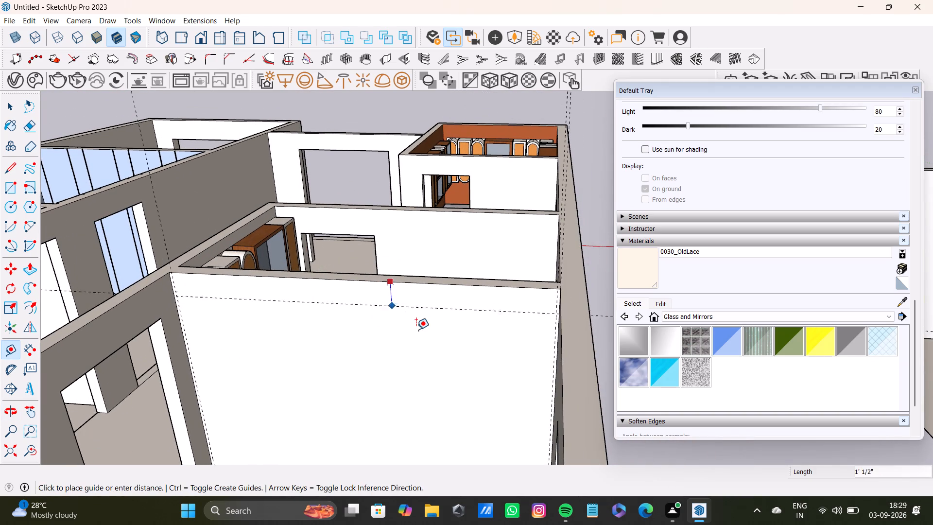
pyautogui.moveTo(415, 343); pyautogui.dragTo(491, 320, button='middle')
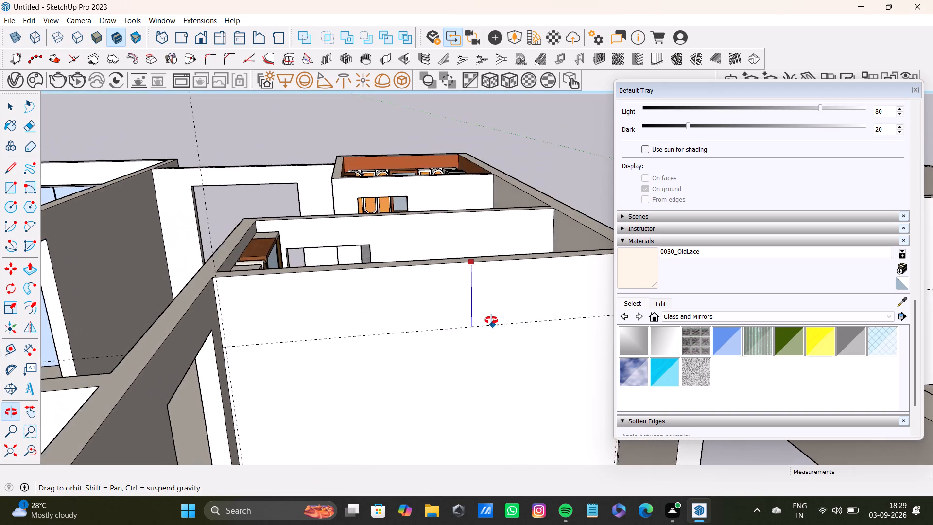
pyautogui.moveTo(491, 320); pyautogui.dragTo(470, 328, button='middle')
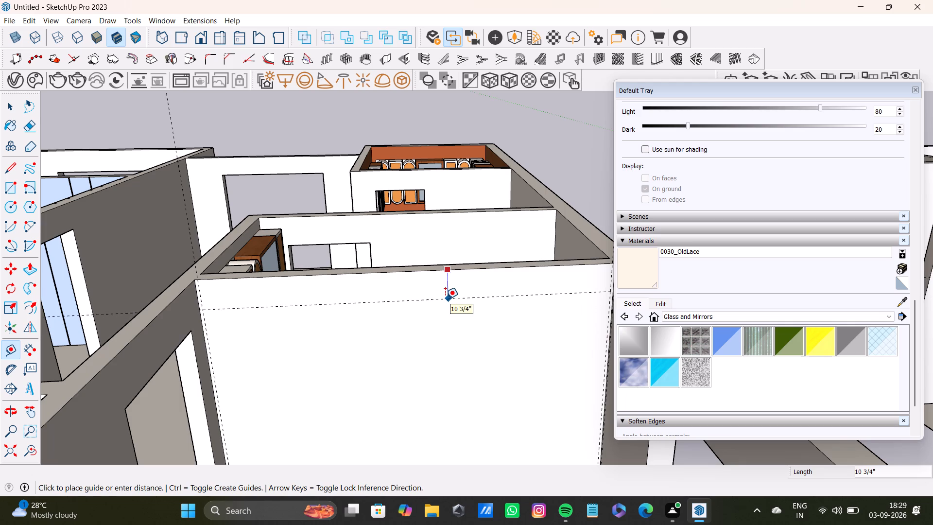
pyautogui.press('5')
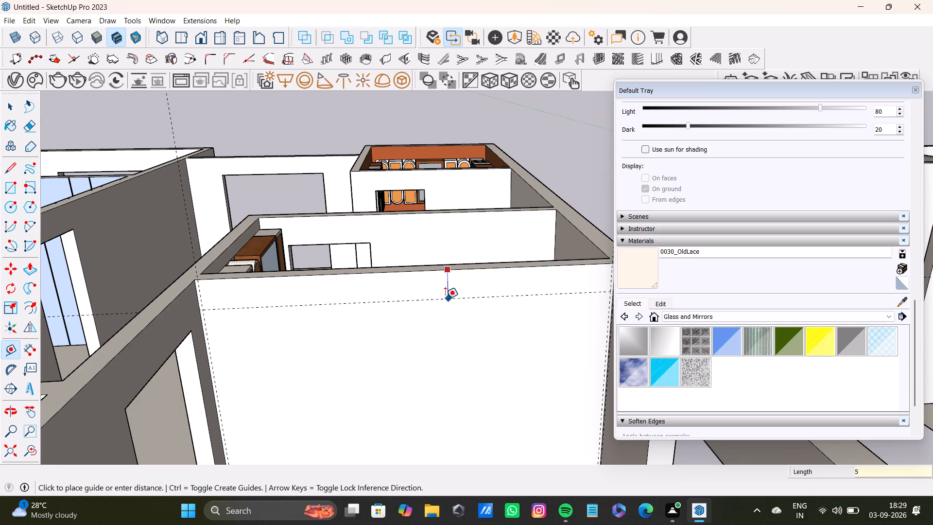
pyautogui.hotkey('shift', '"')
pyautogui.press('Return')
# Place a horizontal guide 5" above the floor edge on the same shared wall of the plain corner room.
pyautogui.scroll(-6, 445, 299)
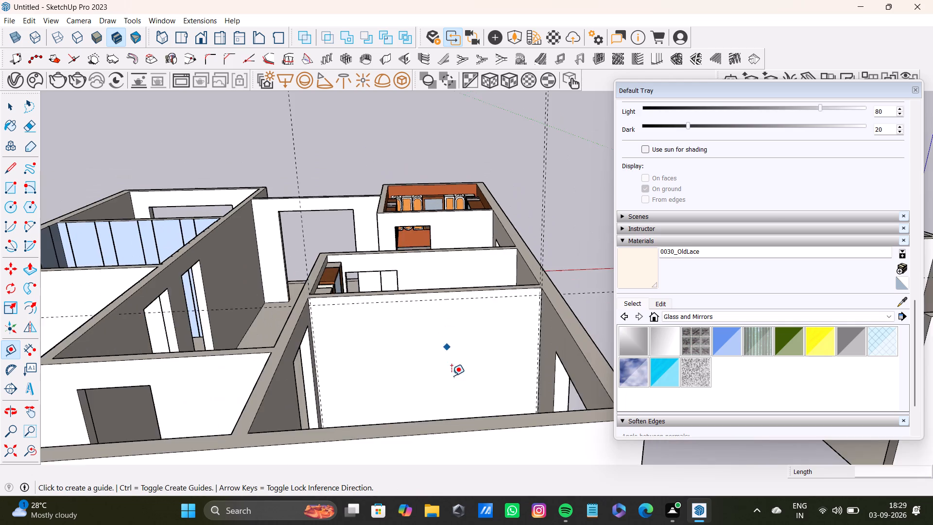
pyautogui.keyDown('shift'); pyautogui.moveTo(452, 376); pyautogui.dragTo(454, 289, button='middle'); pyautogui.keyUp('shift')
pyautogui.moveTo(454, 289); pyautogui.dragTo(424, 432, button='middle')
pyautogui.scroll(6, 400, 362)
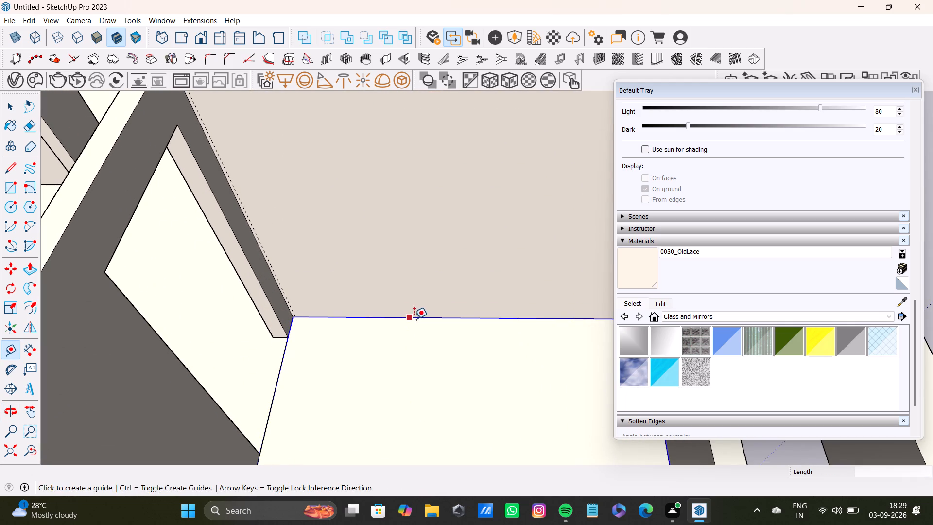
pyautogui.click(417, 315)
pyautogui.press('5')
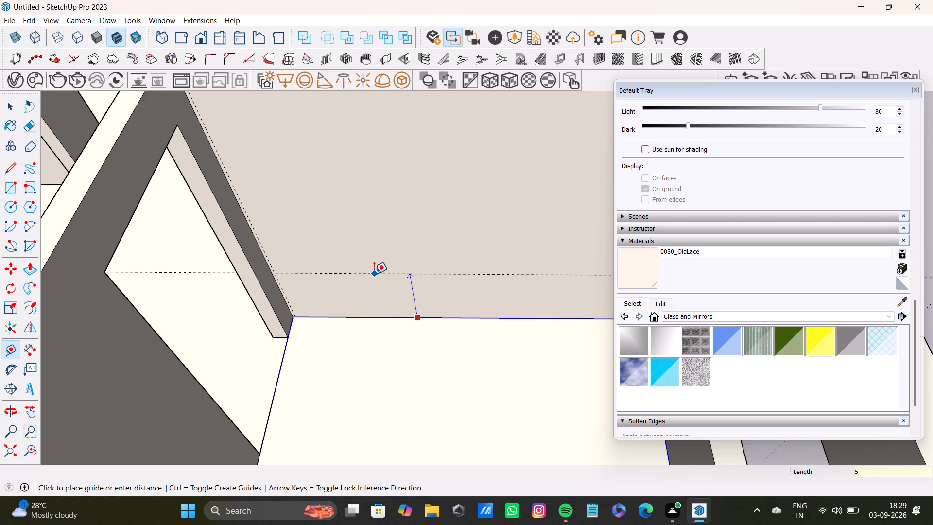
pyautogui.hotkey('shift', '"')
pyautogui.press('Return')
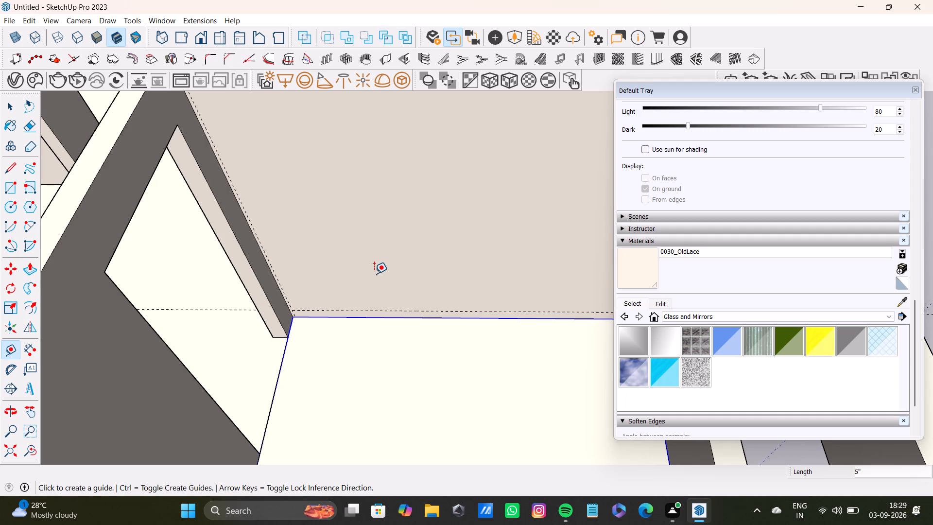
# Draw a rectangle about 1' 1" by 11" on the shared wall, inside the guides near the upper corner on the doorway side.
pyautogui.press('space')
pyautogui.scroll(-6, 354, 218)
pyautogui.keyDown('shift'); pyautogui.moveTo(390, 216); pyautogui.dragTo(366, 307, button='middle'); pyautogui.keyUp('shift')
pyautogui.moveTo(366, 310); pyautogui.dragTo(382, 263, button='middle')
pyautogui.scroll(1, 366, 310)
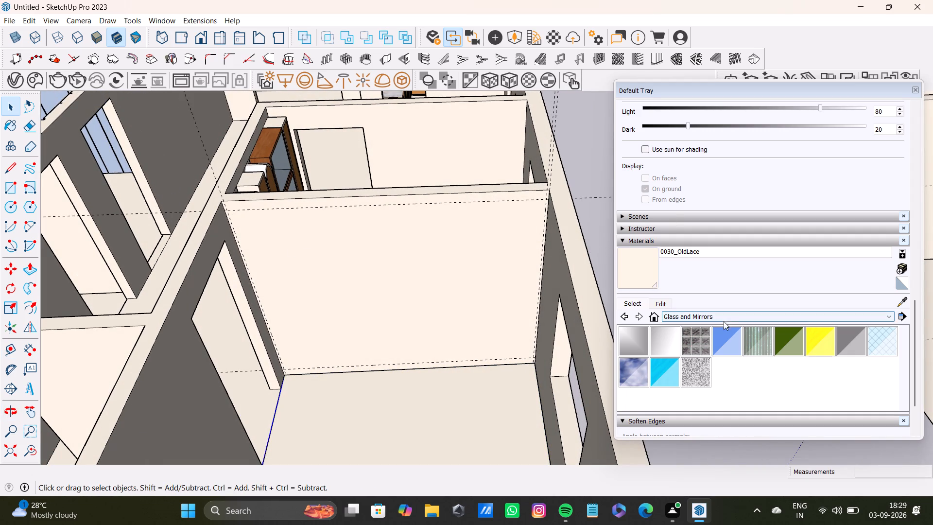
pyautogui.click(6, 187)
pyautogui.scroll(6, 289, 241)
pyautogui.moveTo(251, 216); pyautogui.dragTo(269, 220)
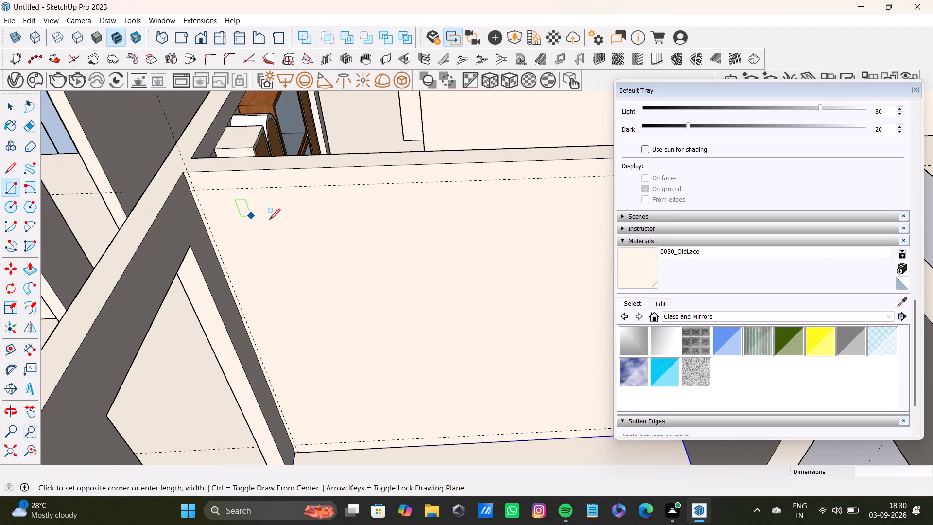
pyautogui.moveTo(269, 220); pyautogui.dragTo(255, 215)
pyautogui.click(308, 255)
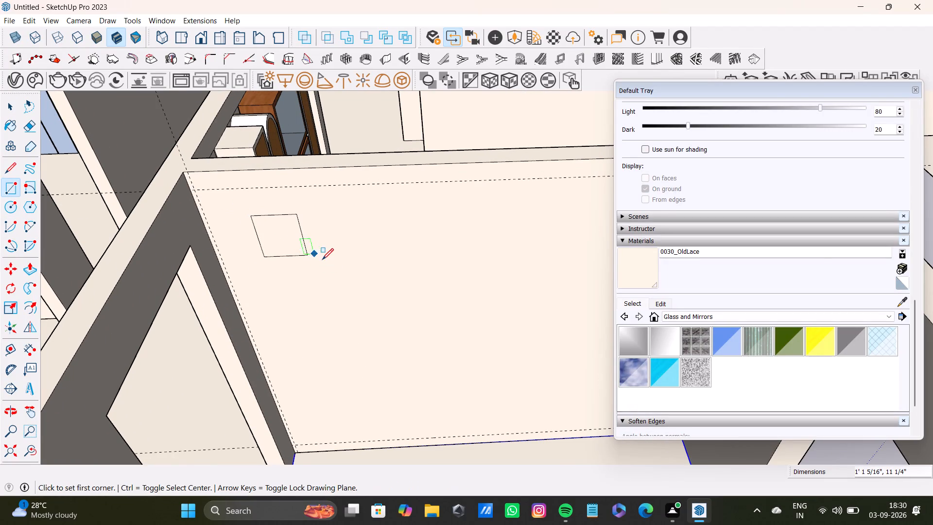
# Copy the small rectangle diagonally about 11' 6 1/2" across the shared wall, near the lower corner on the window-wall side.
pyautogui.press('space')
pyautogui.moveTo(235, 206); pyautogui.dragTo(338, 280)
pyautogui.press('m')
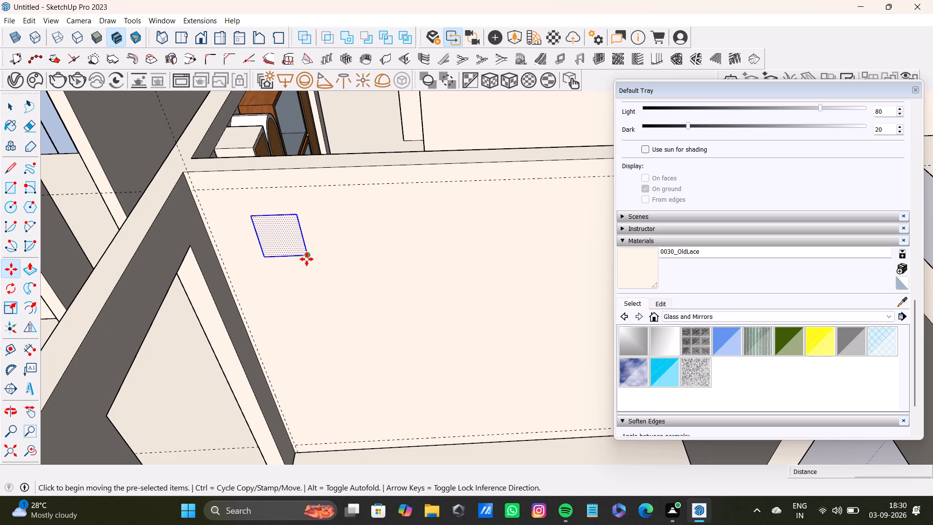
pyautogui.keyDown('ctrl'); pyautogui.click(308, 257); pyautogui.keyUp('ctrl')
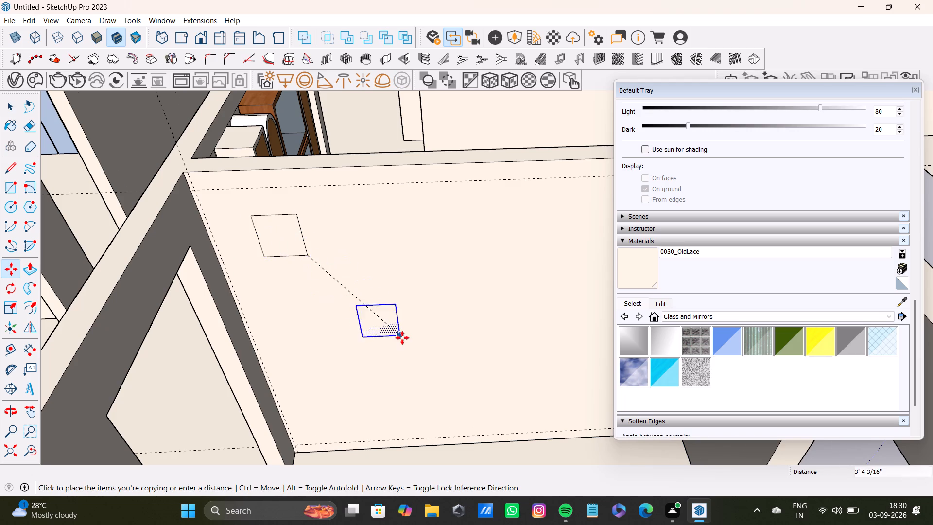
pyautogui.scroll(-2, 402, 338)
pyautogui.keyDown('shift'); pyautogui.moveTo(397, 335); pyautogui.dragTo(286, 249, button='middle'); pyautogui.keyUp('shift')
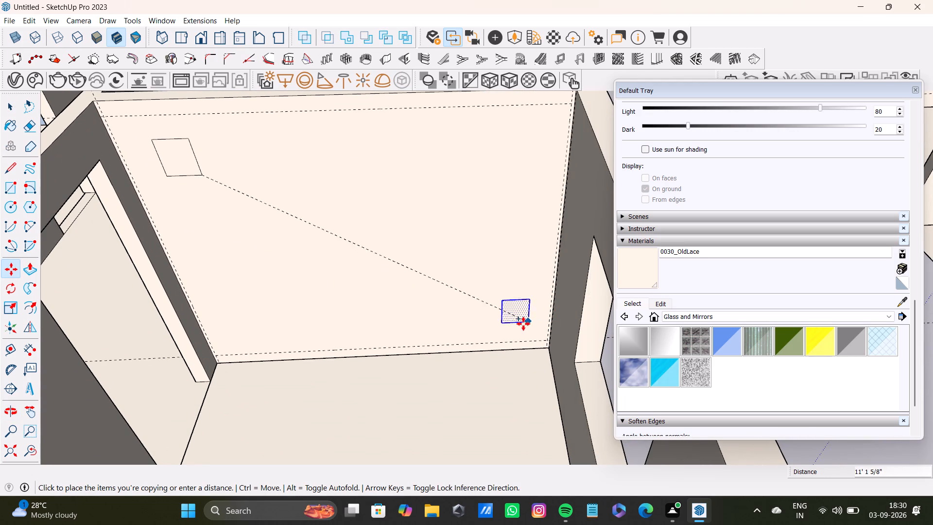
pyautogui.click(532, 329)
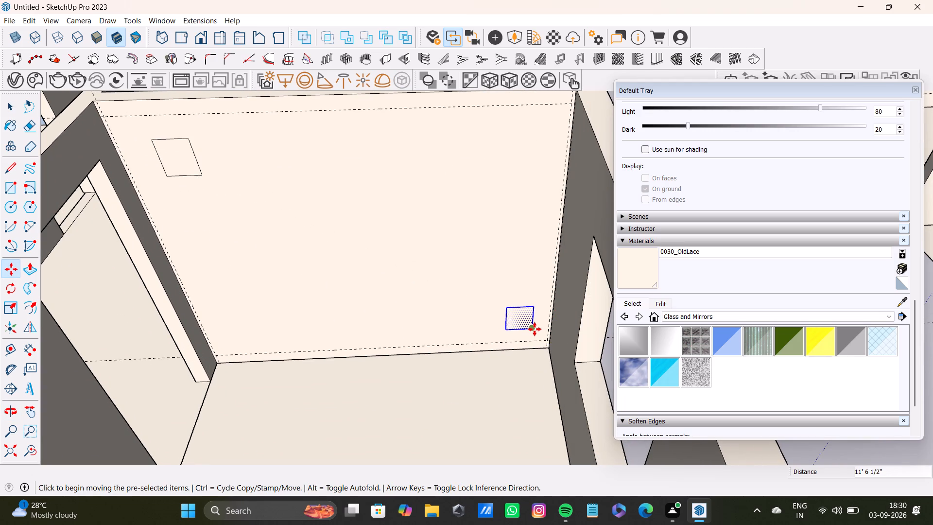
pyautogui.keyDown('ctrl'); pyautogui.click(534, 329); pyautogui.keyUp('ctrl')
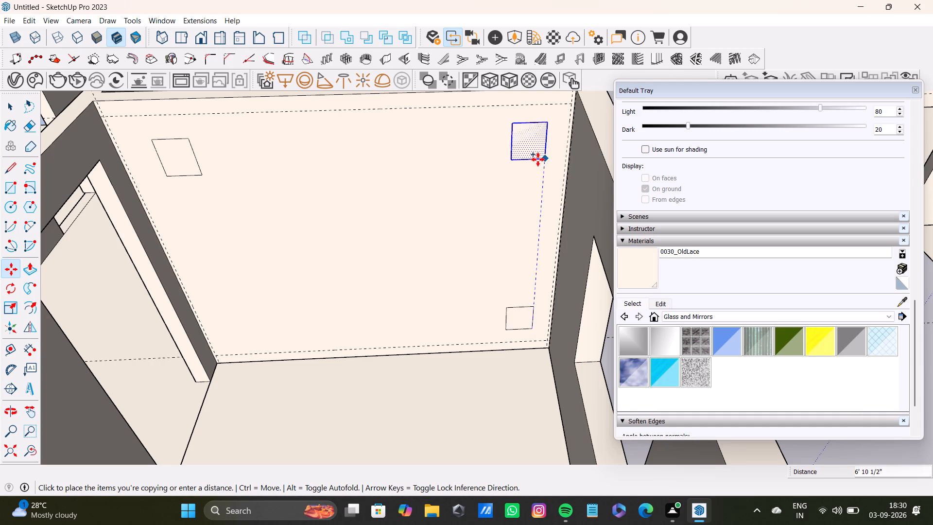
pyautogui.press('space')
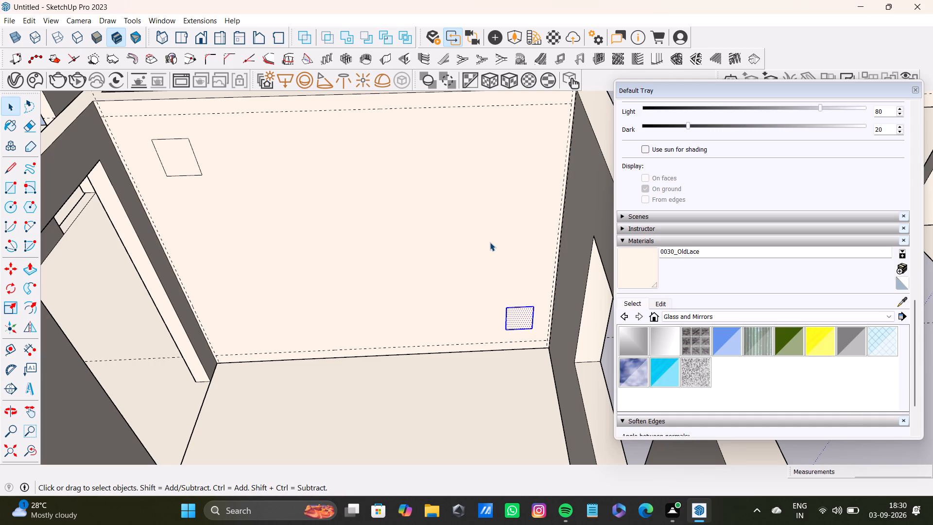
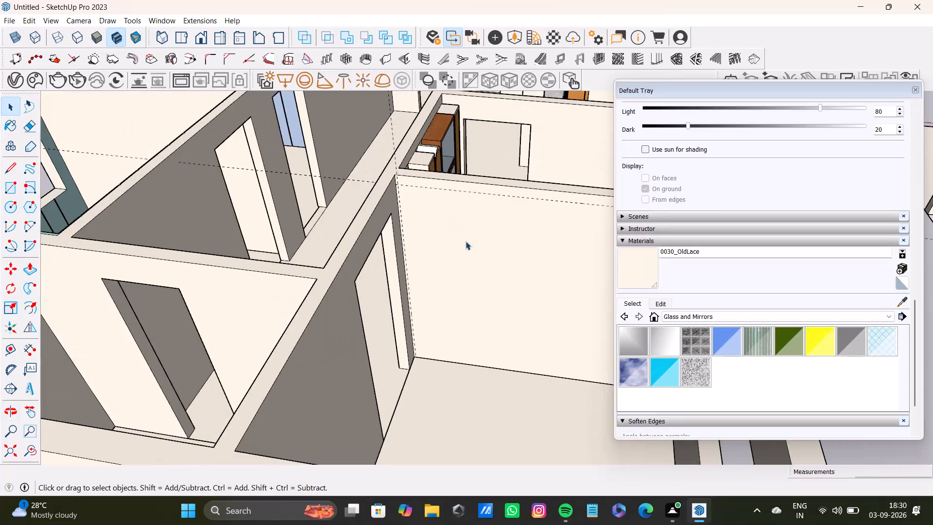
# Examine the plain corner room, its wall shared with the tiled kitchen, and the surrounding rooms from several angles.
pyautogui.keyDown('shift'); pyautogui.moveTo(466, 241); pyautogui.dragTo(349, 222, button='middle'); pyautogui.keyUp('shift')
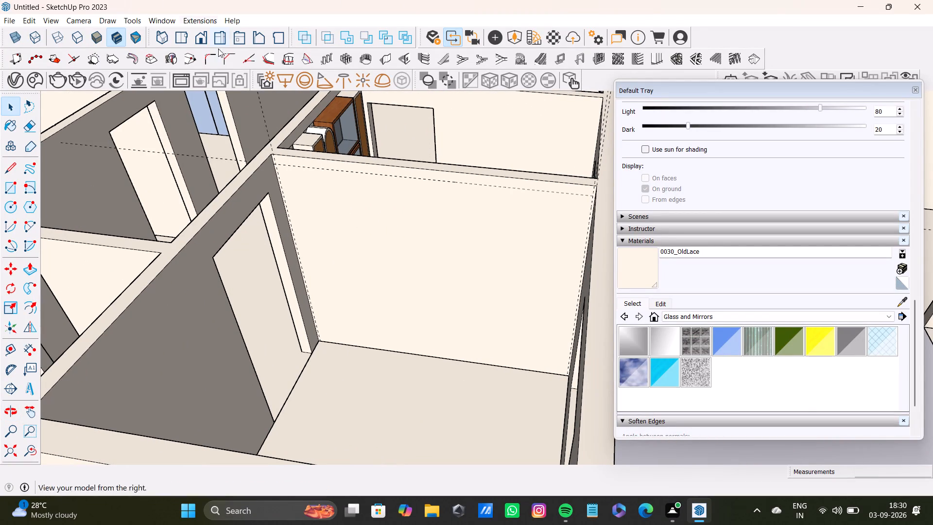
pyautogui.scroll(-5, 58, 165)
pyautogui.moveTo(308, 298); pyautogui.dragTo(467, 317, button='middle')
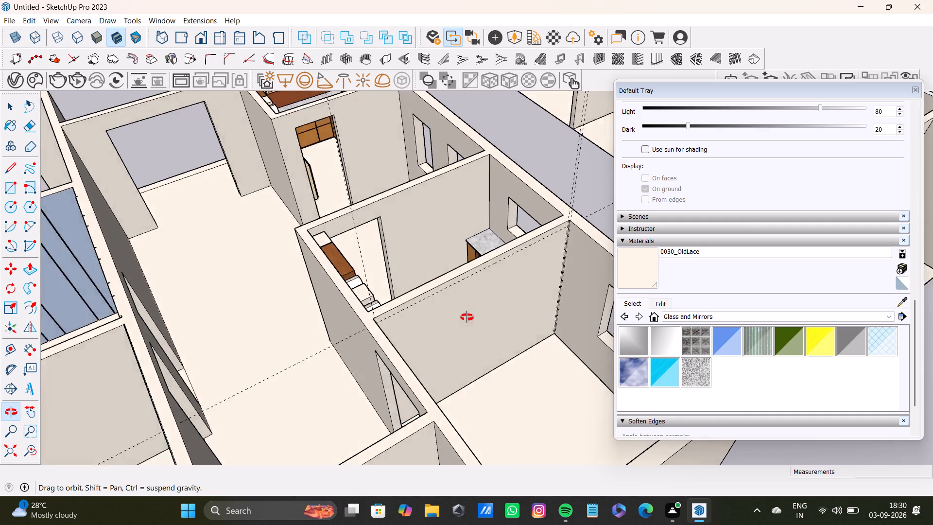
pyautogui.moveTo(467, 317); pyautogui.dragTo(417, 310, button='middle')
pyautogui.scroll(-12, 433, 299)
pyautogui.moveTo(444, 322); pyautogui.dragTo(308, 357, button='middle')
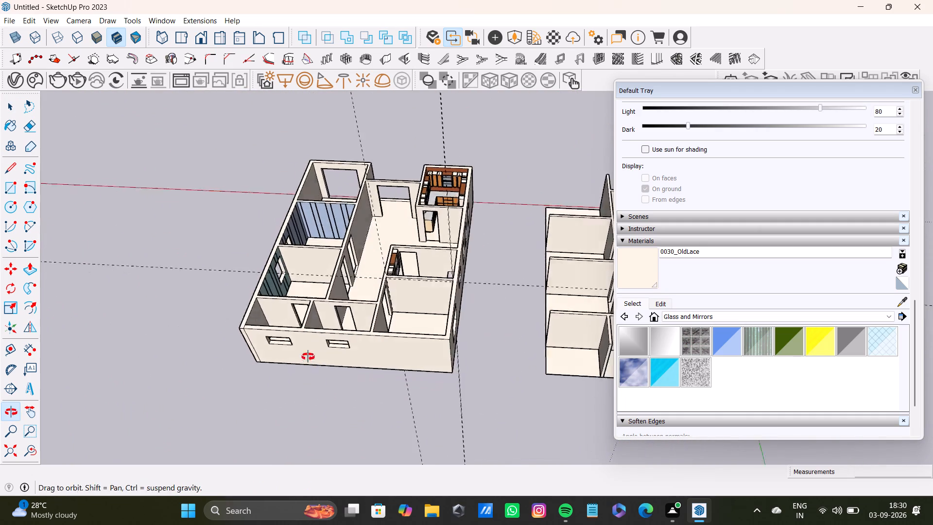
pyautogui.moveTo(308, 357); pyautogui.dragTo(307, 357, button='middle')
pyautogui.scroll(4, 381, 269)
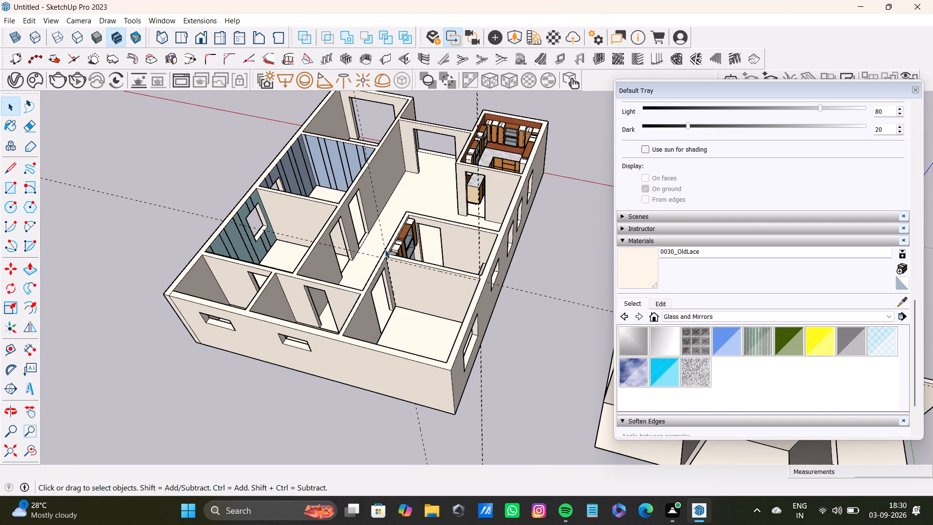
pyautogui.scroll(-3, 407, 326)
pyautogui.keyDown('shift'); pyautogui.moveTo(413, 325); pyautogui.dragTo(387, 391, button='middle'); pyautogui.keyUp('shift')
pyautogui.scroll(10, 374, 368)
pyautogui.moveTo(373, 378); pyautogui.dragTo(482, 464, button='middle')
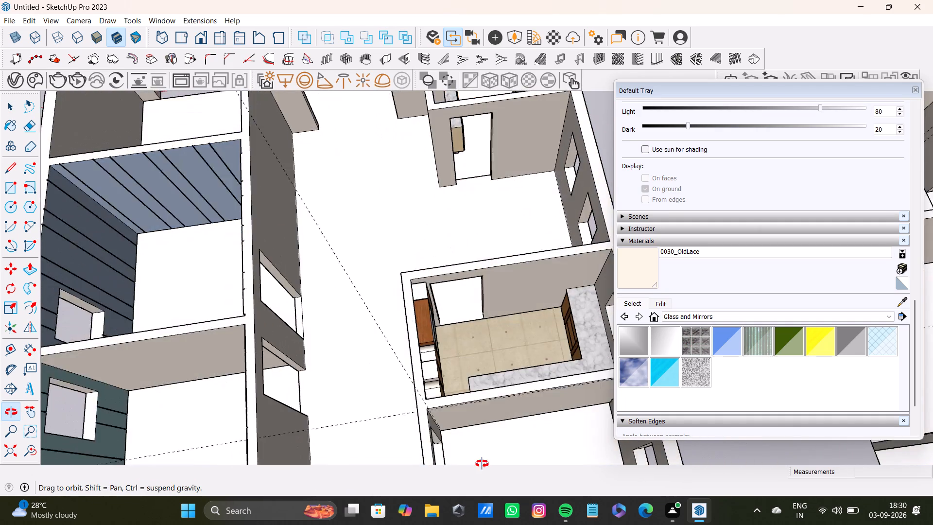
pyautogui.moveTo(482, 464); pyautogui.dragTo(329, 422, button='middle')
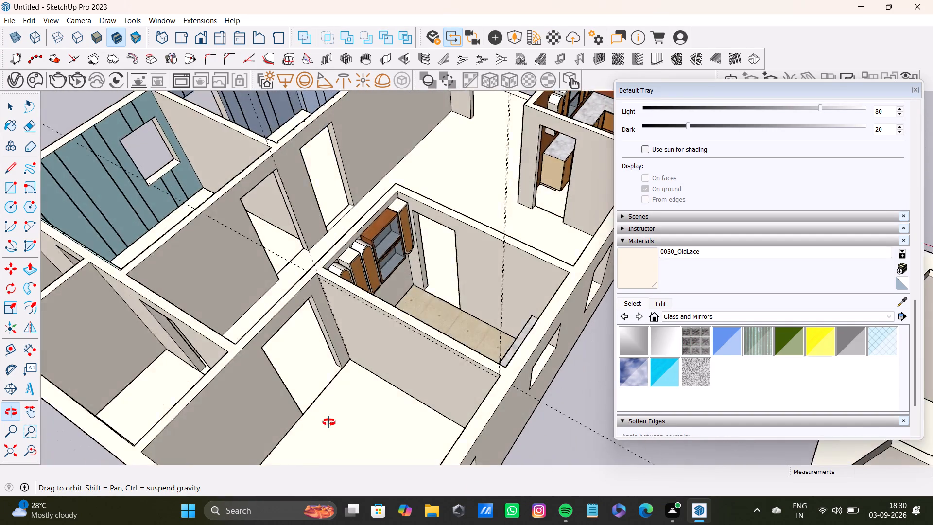
pyautogui.moveTo(329, 422); pyautogui.dragTo(336, 429, button='middle')
pyautogui.scroll(-9, 341, 414)
pyautogui.keyDown('shift'); pyautogui.moveTo(353, 409); pyautogui.dragTo(406, 335, button='middle'); pyautogui.keyUp('shift')
pyautogui.scroll(9, 426, 337)
pyautogui.moveTo(439, 321); pyautogui.dragTo(482, 287, button='middle')
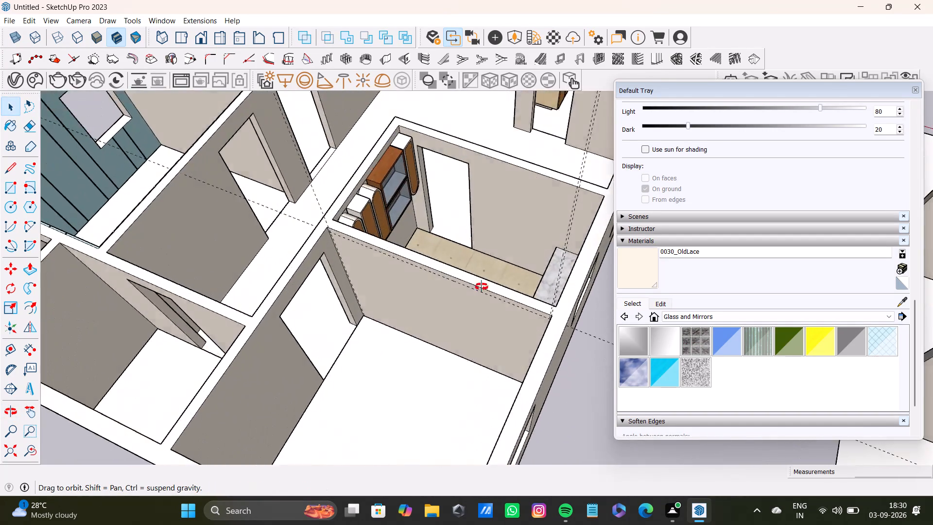
pyautogui.moveTo(482, 287); pyautogui.dragTo(468, 182, button='middle')
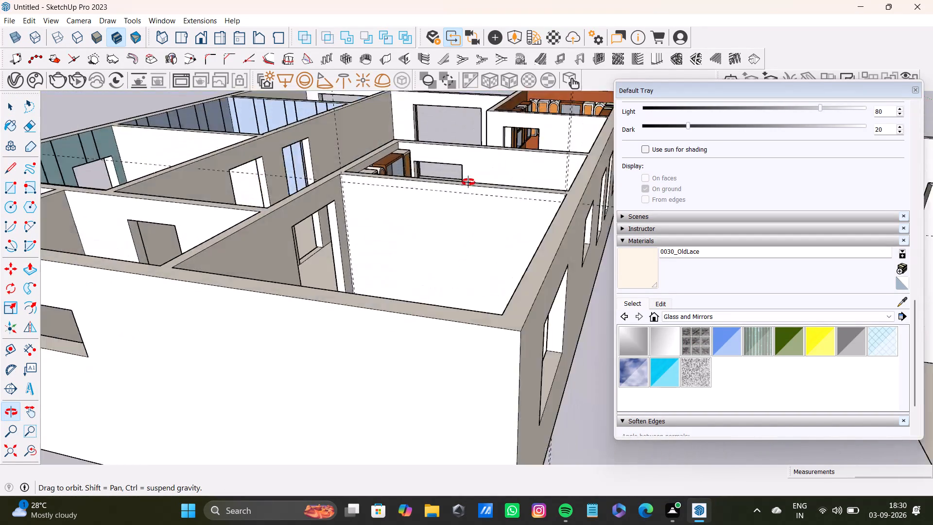
pyautogui.moveTo(468, 182); pyautogui.dragTo(201, 394, button='middle')
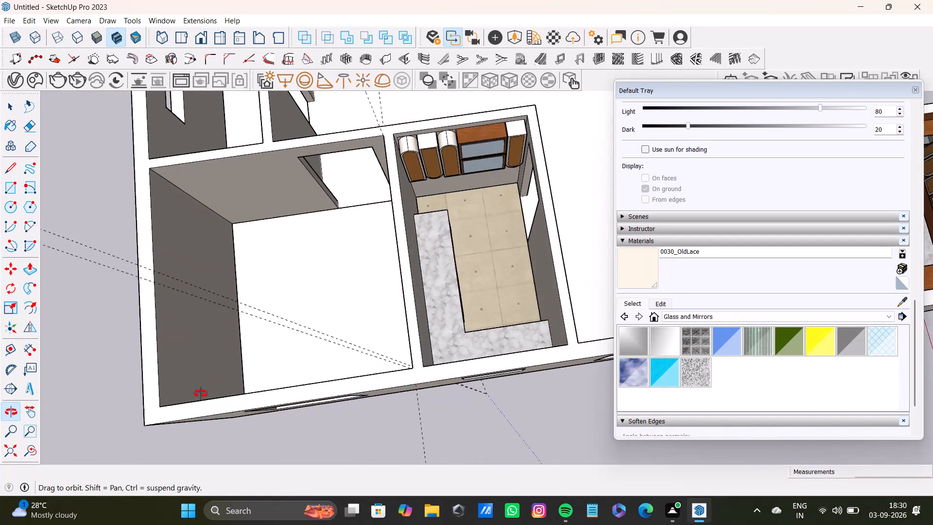
pyautogui.moveTo(201, 394); pyautogui.dragTo(465, 207, button='middle')
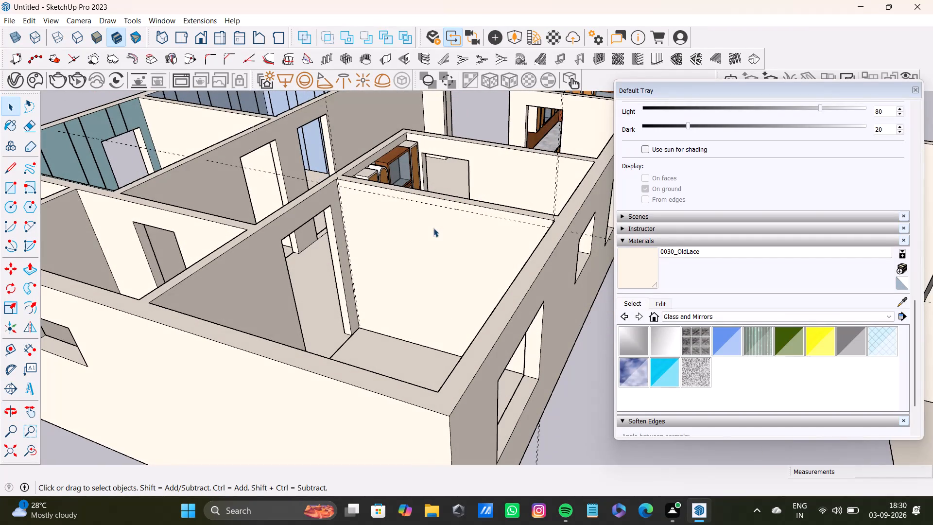
# Place a vertical guide about 8" inward from the existing doorway-side guide on the plain corner room's shared wall.
pyautogui.moveTo(350, 337); pyautogui.dragTo(443, 351, button='middle')
pyautogui.keyDown('shift'); pyautogui.moveTo(433, 267); pyautogui.dragTo(318, 299, button='middle'); pyautogui.keyUp('shift')
pyautogui.moveTo(350, 301); pyautogui.dragTo(412, 309, button='middle')
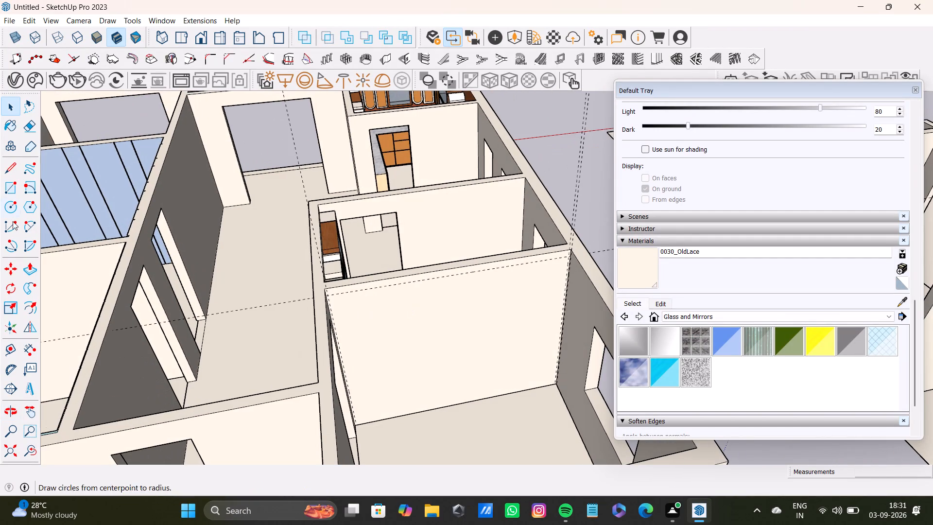
pyautogui.click(9, 350)
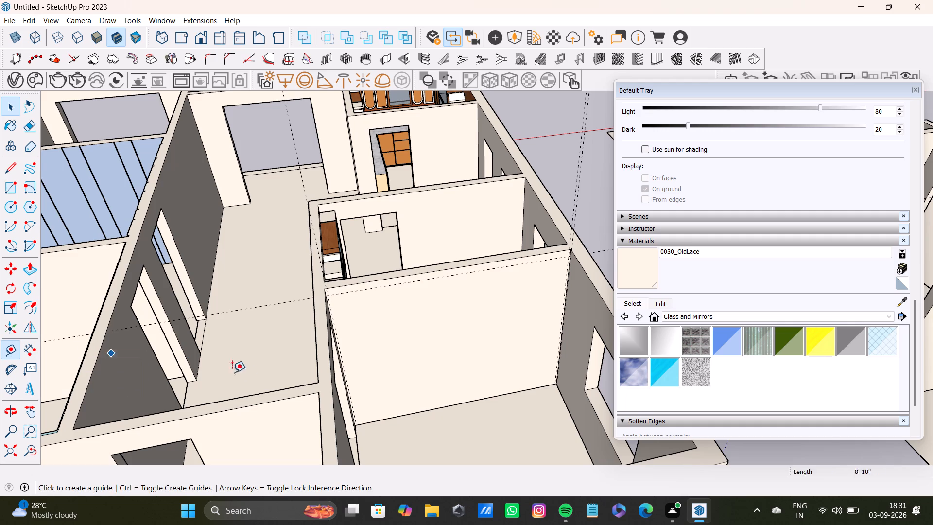
pyautogui.scroll(5, 298, 402)
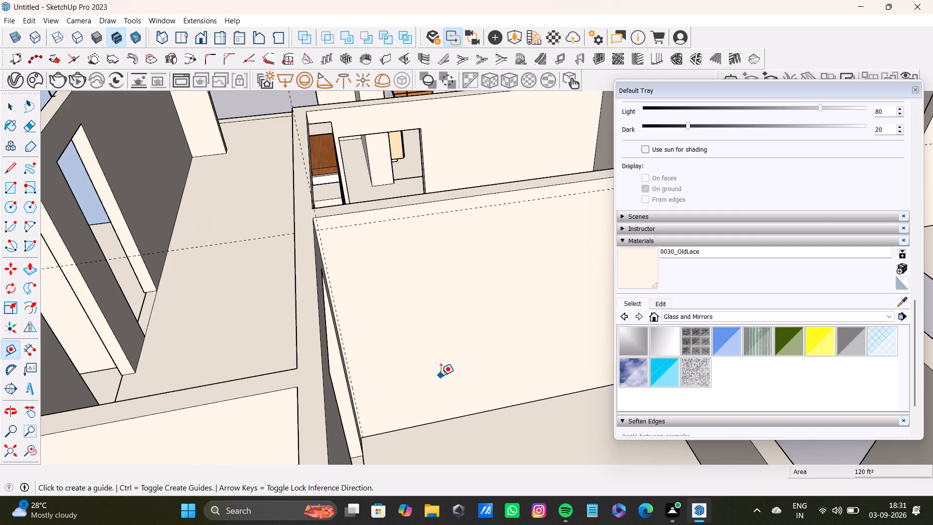
pyautogui.keyDown('shift'); pyautogui.moveTo(441, 375); pyautogui.dragTo(333, 403, button='middle'); pyautogui.keyUp('shift')
pyautogui.scroll(7, 182, 338)
pyautogui.moveTo(225, 347); pyautogui.dragTo(234, 346)
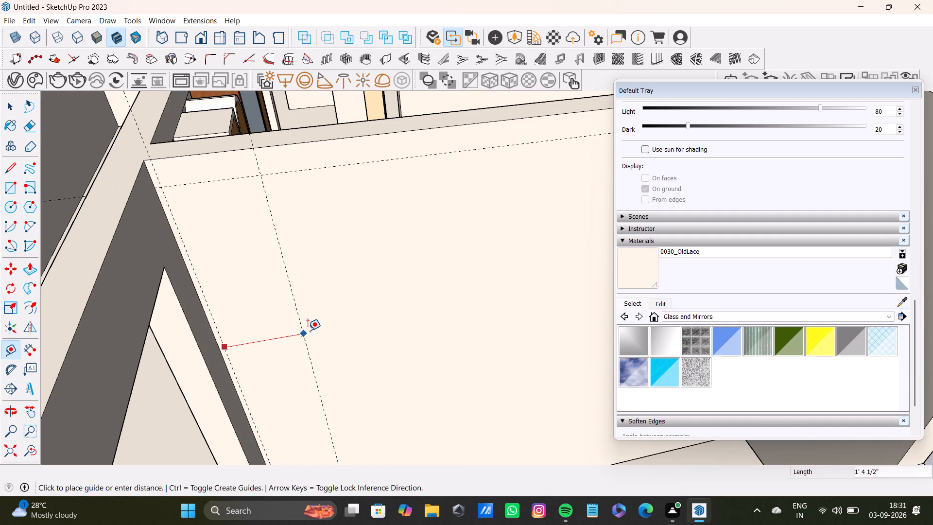
pyautogui.click(263, 332)
# Place a matching vertical guide a short distance inward from the existing window-side guide on the same shared wall.
pyautogui.scroll(-4, 324, 326)
pyautogui.moveTo(337, 314); pyautogui.dragTo(192, 312, button='middle')
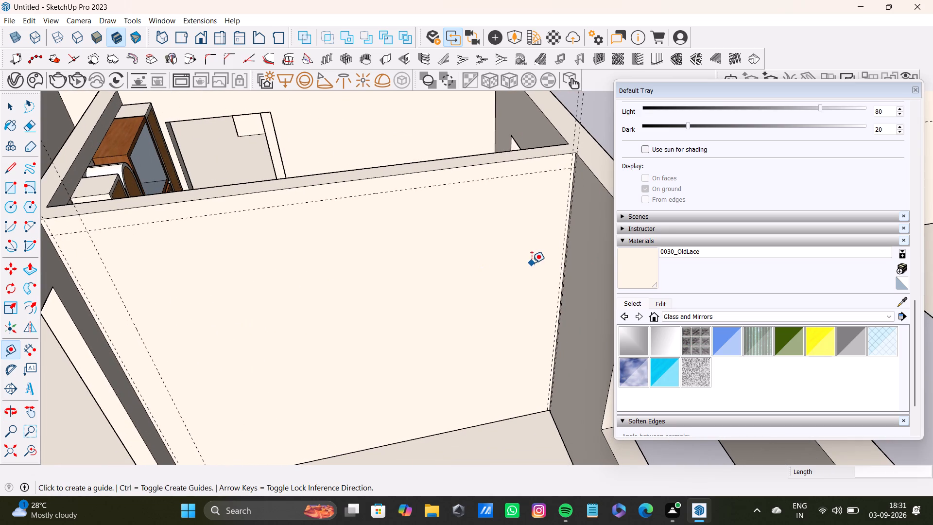
pyautogui.scroll(11, 562, 270)
pyautogui.click(558, 273)
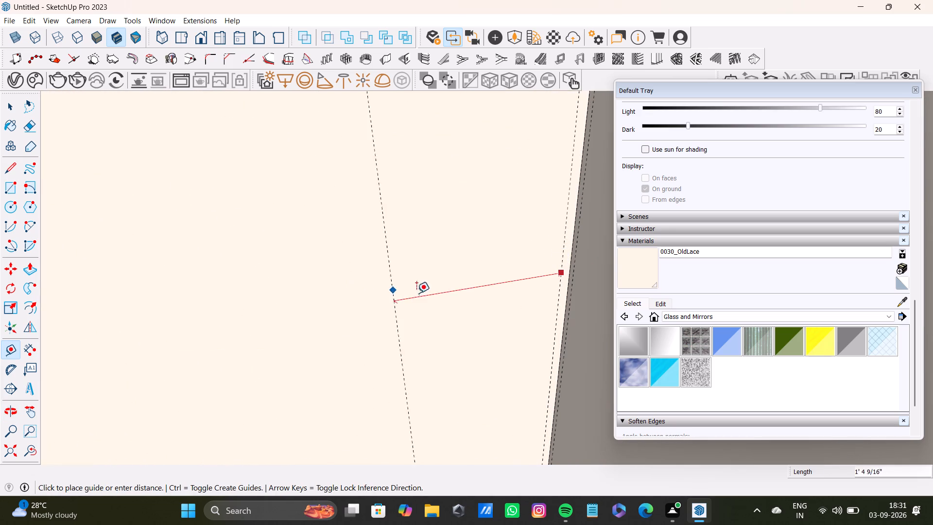
pyautogui.click(510, 293)
# Draw a large rectangle on the shared wall between the two new vertical guides, from the upper horizontal guide down to the floor.
pyautogui.scroll(-5, 510, 293)
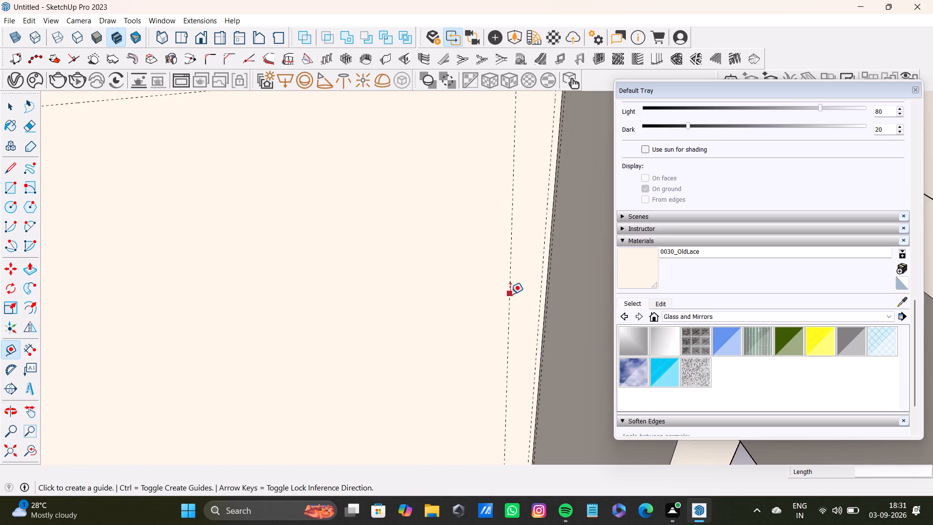
pyautogui.scroll(-4, 510, 294)
pyautogui.keyDown('shift'); pyautogui.moveTo(508, 295); pyautogui.dragTo(628, 270, button='middle'); pyautogui.keyUp('shift')
pyautogui.scroll(-6, 507, 283)
pyautogui.moveTo(491, 296); pyautogui.dragTo(428, 297, button='middle')
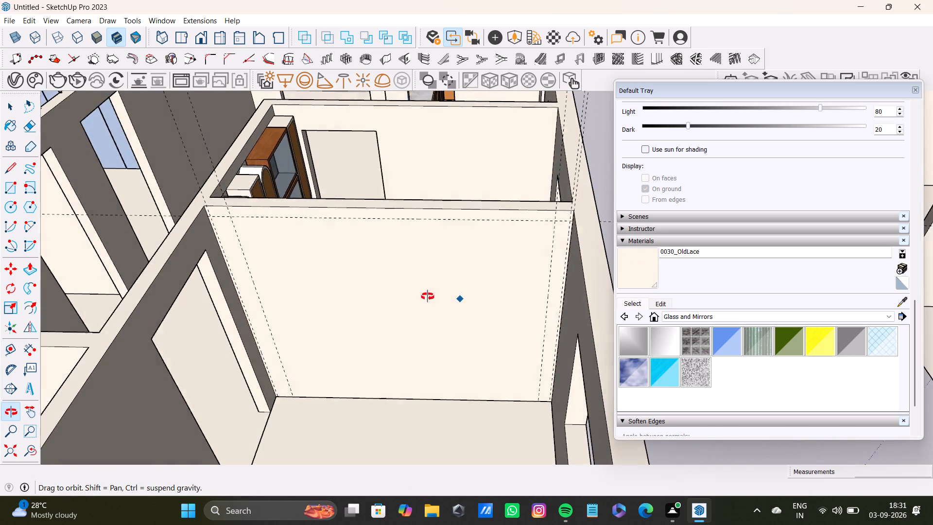
pyautogui.moveTo(428, 297); pyautogui.dragTo(442, 292, button='middle')
pyautogui.click(5, 191)
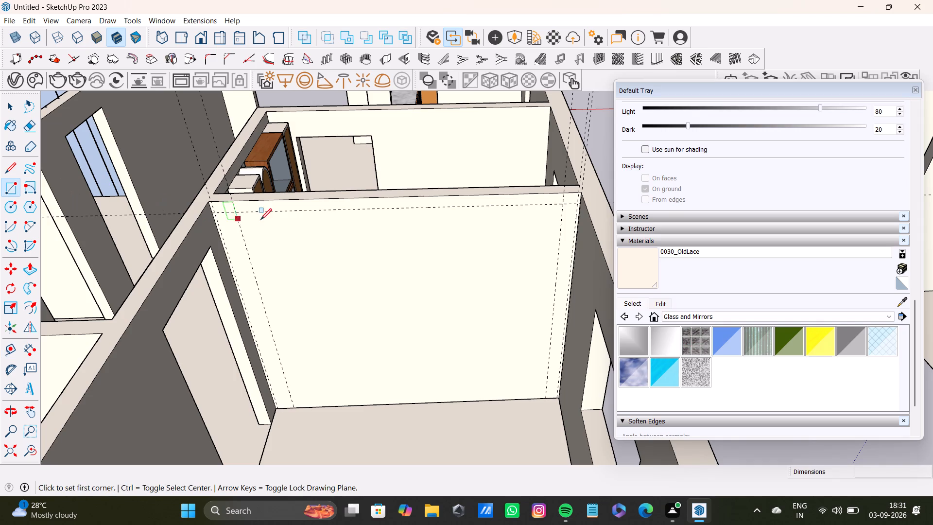
pyautogui.click(236, 214)
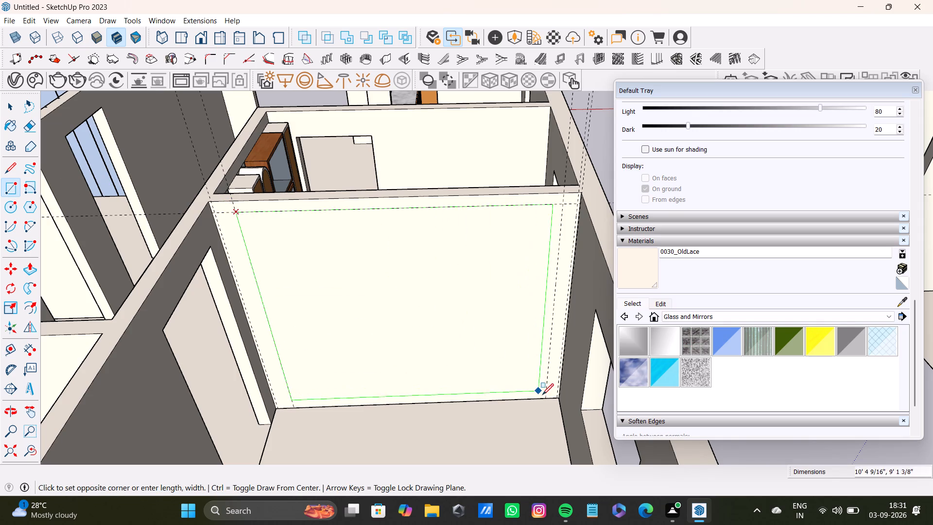
pyautogui.click(545, 399)
pyautogui.click(480, 355)
pyautogui.press('space')
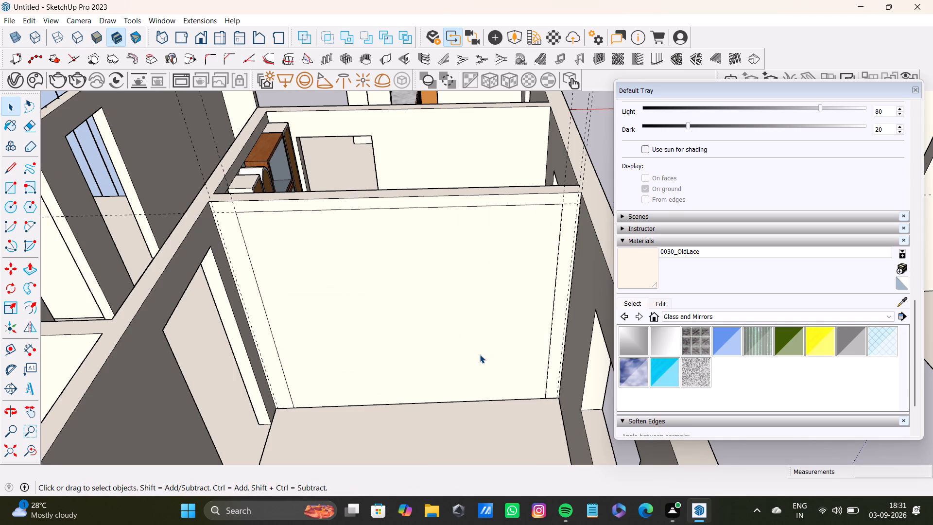
# Push/Pull the large wall rectangle out into the plain corner room as a thick projecting panel.
pyautogui.press('p')
pyautogui.moveTo(480, 354); pyautogui.dragTo(484, 375)
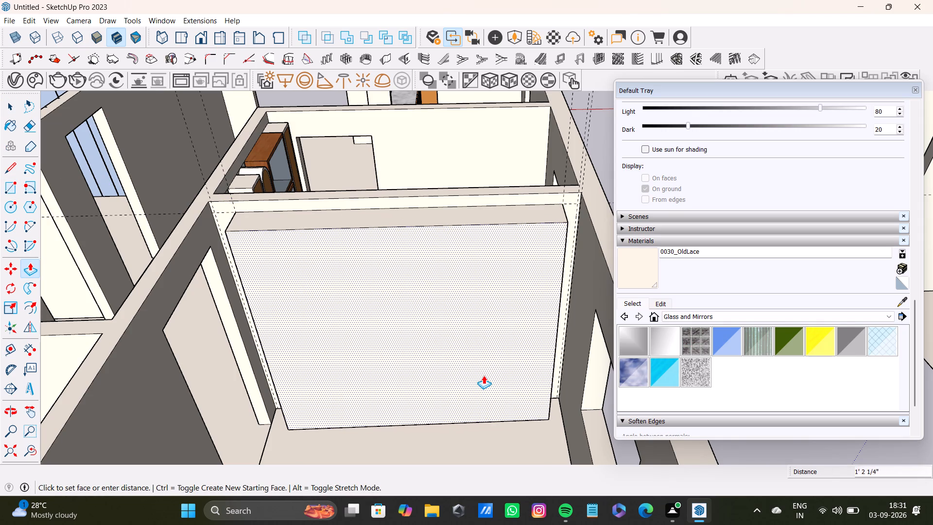
pyautogui.moveTo(484, 375); pyautogui.dragTo(484, 369)
pyautogui.press('space')
# Push/Pull the doorway jamb nearest the projecting panel about 10" into the opening, narrowing the doorway.
pyautogui.scroll(4, 274, 334)
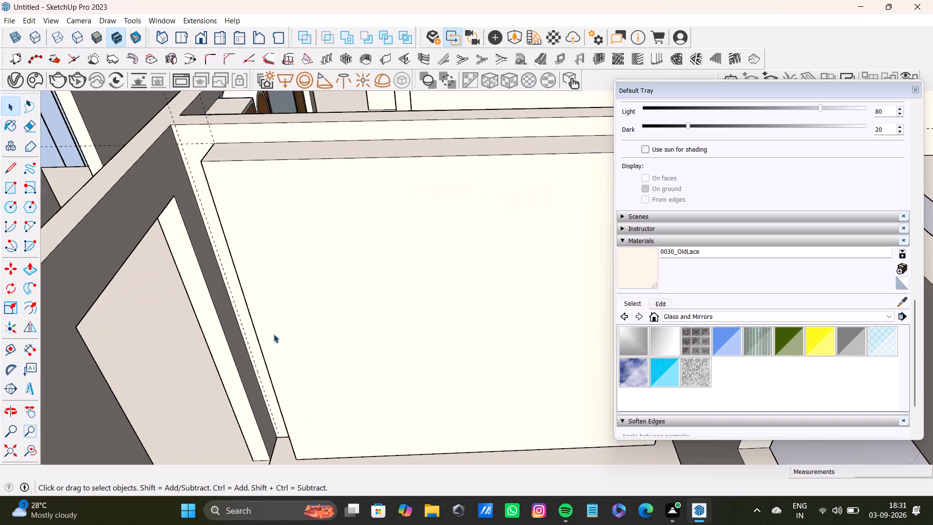
pyautogui.moveTo(274, 334); pyautogui.dragTo(428, 355, button='middle')
pyautogui.scroll(-4, 390, 357)
pyautogui.keyDown('shift'); pyautogui.moveTo(385, 352); pyautogui.dragTo(248, 297, button='middle'); pyautogui.keyUp('shift')
pyautogui.moveTo(251, 322); pyautogui.dragTo(475, 327, button='middle')
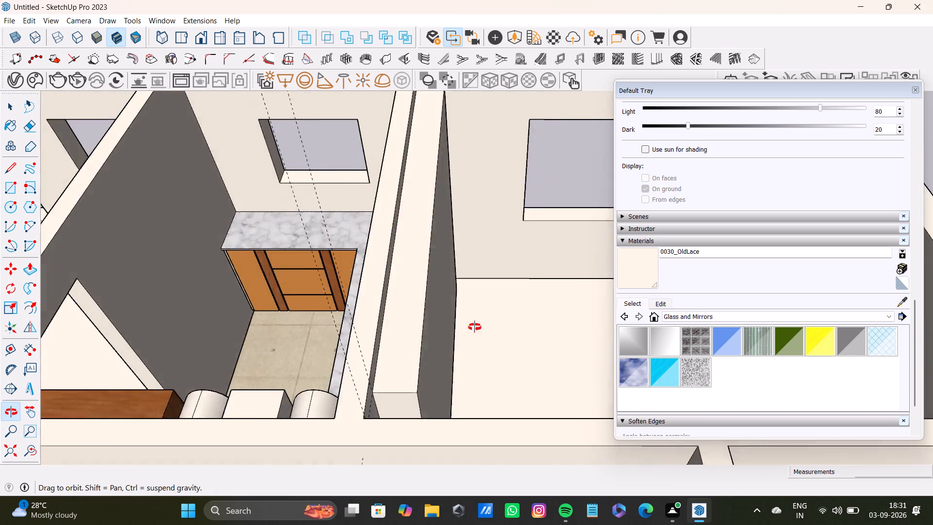
pyautogui.moveTo(475, 327); pyautogui.dragTo(467, 211, button='middle')
pyautogui.scroll(3, 430, 271)
pyautogui.moveTo(432, 271); pyautogui.dragTo(365, 274, button='middle')
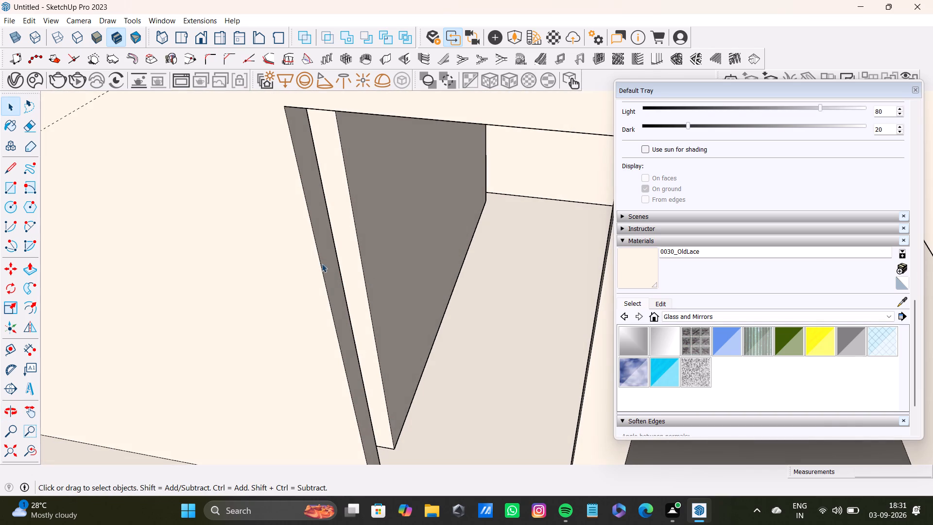
pyautogui.click(327, 269)
pyautogui.press('p')
pyautogui.moveTo(327, 269); pyautogui.dragTo(365, 276)
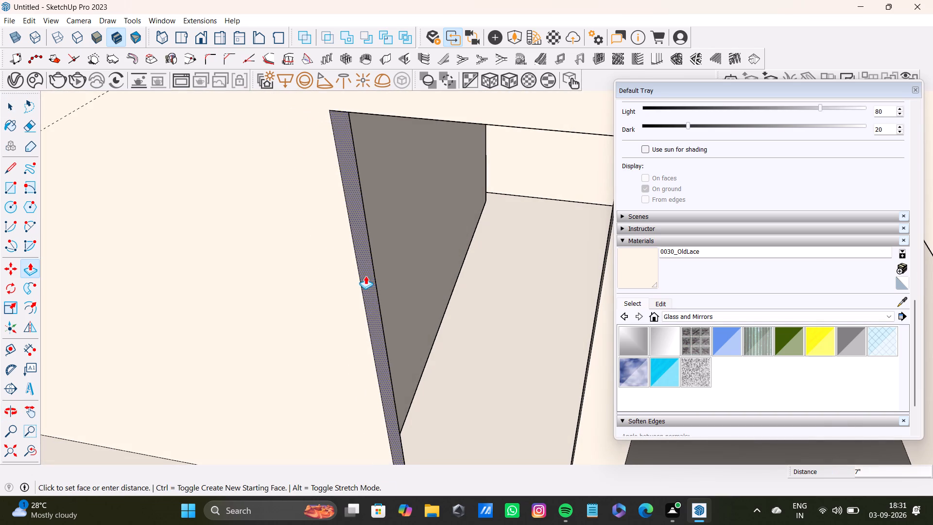
pyautogui.moveTo(365, 276); pyautogui.dragTo(379, 285)
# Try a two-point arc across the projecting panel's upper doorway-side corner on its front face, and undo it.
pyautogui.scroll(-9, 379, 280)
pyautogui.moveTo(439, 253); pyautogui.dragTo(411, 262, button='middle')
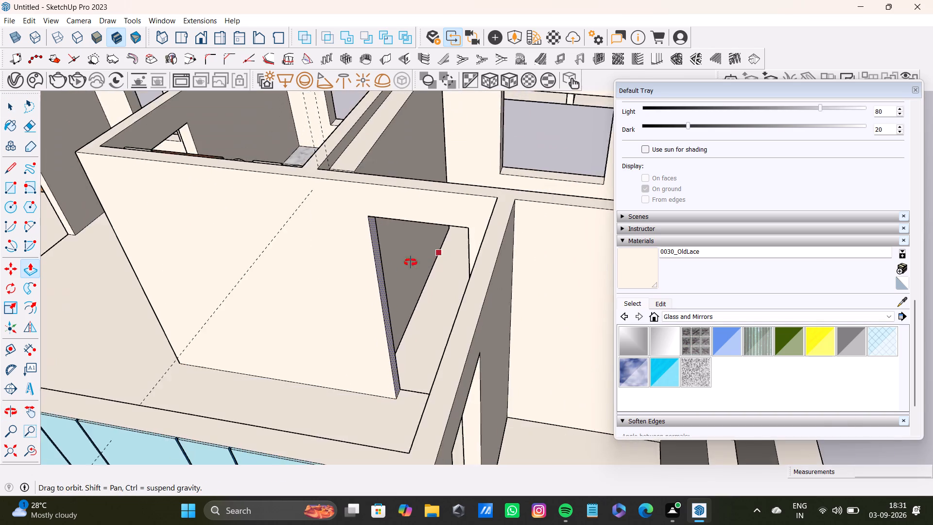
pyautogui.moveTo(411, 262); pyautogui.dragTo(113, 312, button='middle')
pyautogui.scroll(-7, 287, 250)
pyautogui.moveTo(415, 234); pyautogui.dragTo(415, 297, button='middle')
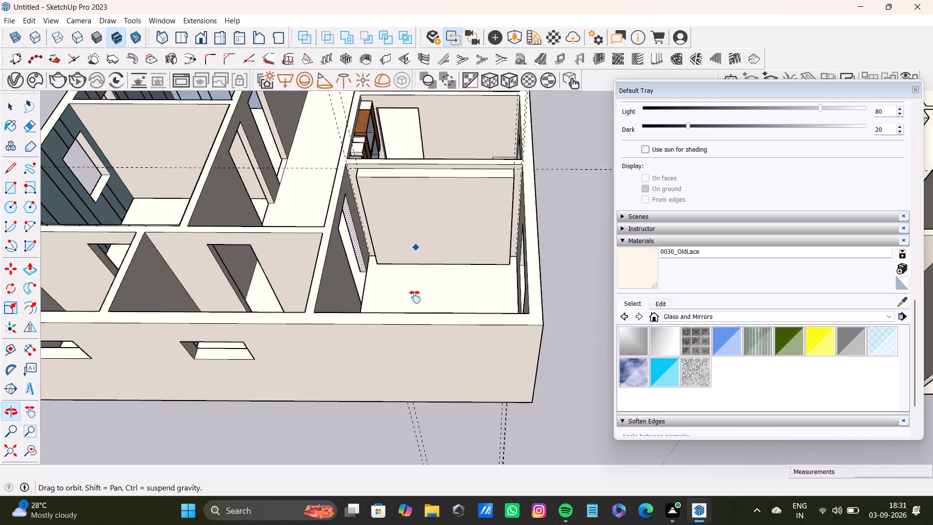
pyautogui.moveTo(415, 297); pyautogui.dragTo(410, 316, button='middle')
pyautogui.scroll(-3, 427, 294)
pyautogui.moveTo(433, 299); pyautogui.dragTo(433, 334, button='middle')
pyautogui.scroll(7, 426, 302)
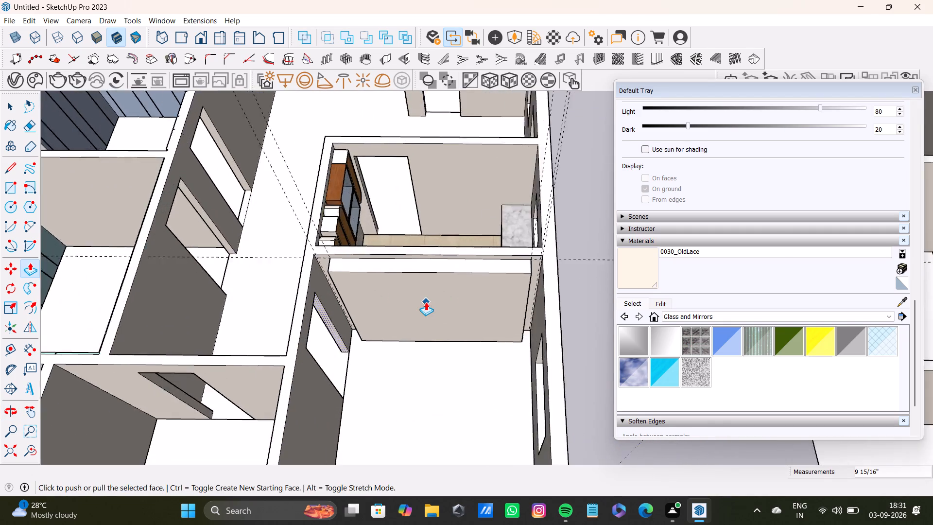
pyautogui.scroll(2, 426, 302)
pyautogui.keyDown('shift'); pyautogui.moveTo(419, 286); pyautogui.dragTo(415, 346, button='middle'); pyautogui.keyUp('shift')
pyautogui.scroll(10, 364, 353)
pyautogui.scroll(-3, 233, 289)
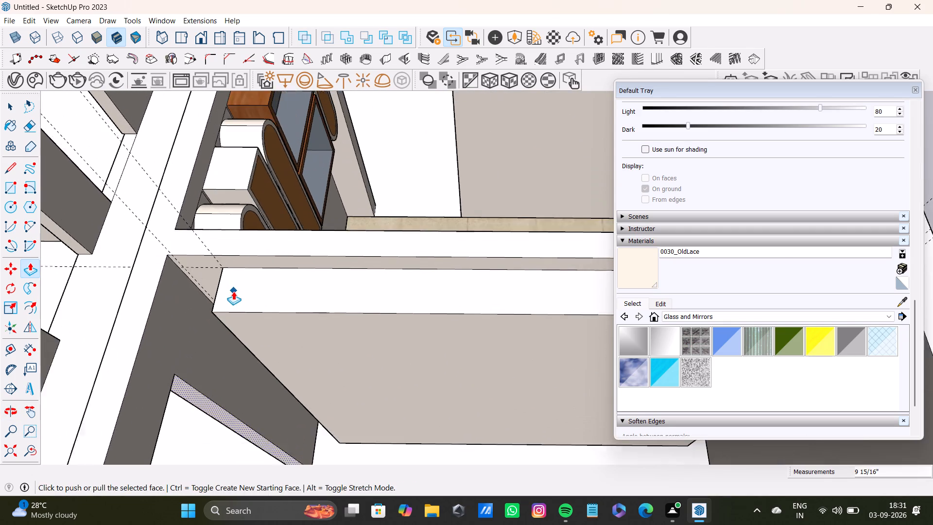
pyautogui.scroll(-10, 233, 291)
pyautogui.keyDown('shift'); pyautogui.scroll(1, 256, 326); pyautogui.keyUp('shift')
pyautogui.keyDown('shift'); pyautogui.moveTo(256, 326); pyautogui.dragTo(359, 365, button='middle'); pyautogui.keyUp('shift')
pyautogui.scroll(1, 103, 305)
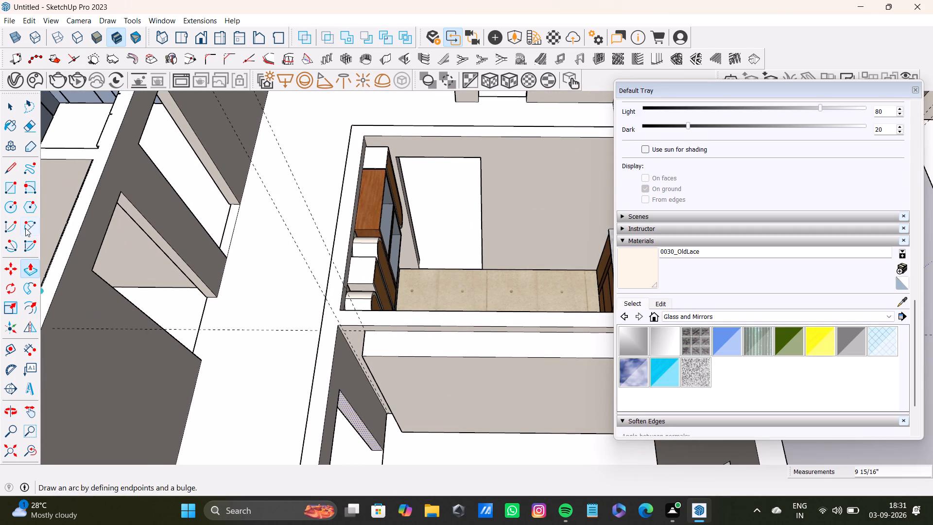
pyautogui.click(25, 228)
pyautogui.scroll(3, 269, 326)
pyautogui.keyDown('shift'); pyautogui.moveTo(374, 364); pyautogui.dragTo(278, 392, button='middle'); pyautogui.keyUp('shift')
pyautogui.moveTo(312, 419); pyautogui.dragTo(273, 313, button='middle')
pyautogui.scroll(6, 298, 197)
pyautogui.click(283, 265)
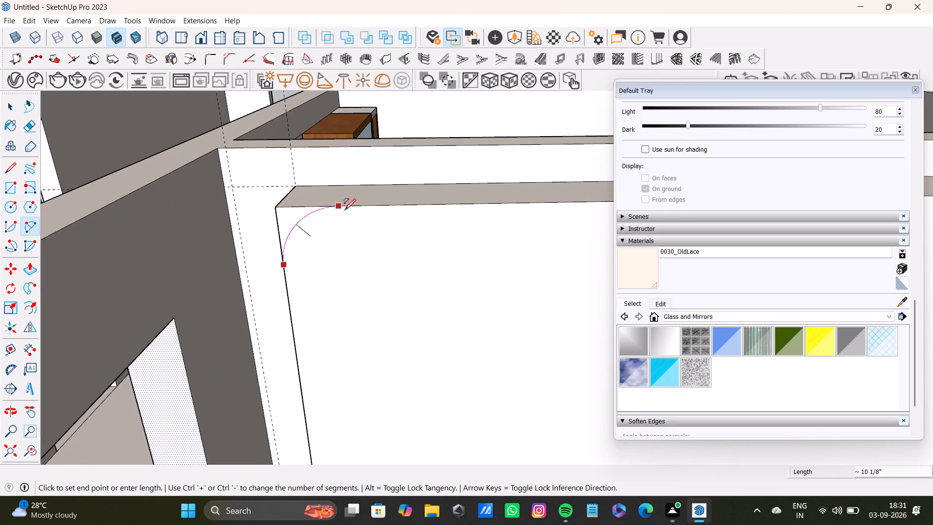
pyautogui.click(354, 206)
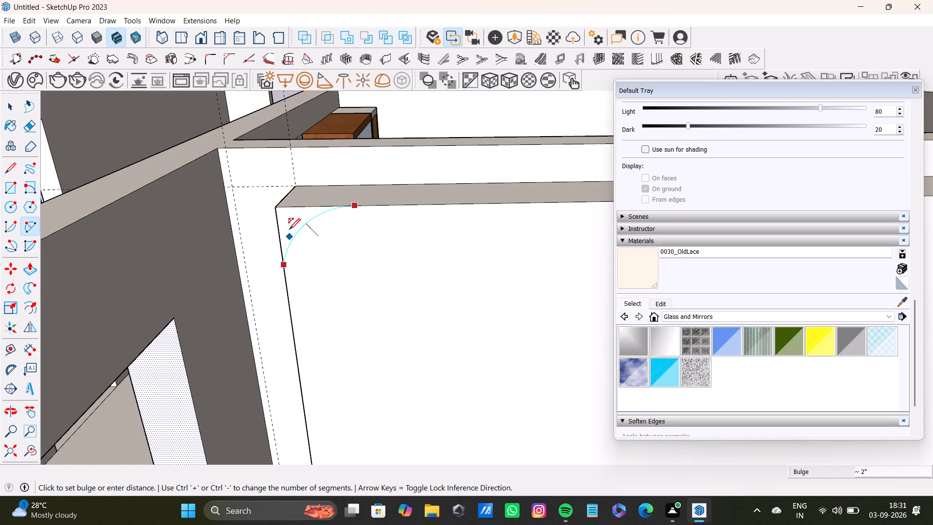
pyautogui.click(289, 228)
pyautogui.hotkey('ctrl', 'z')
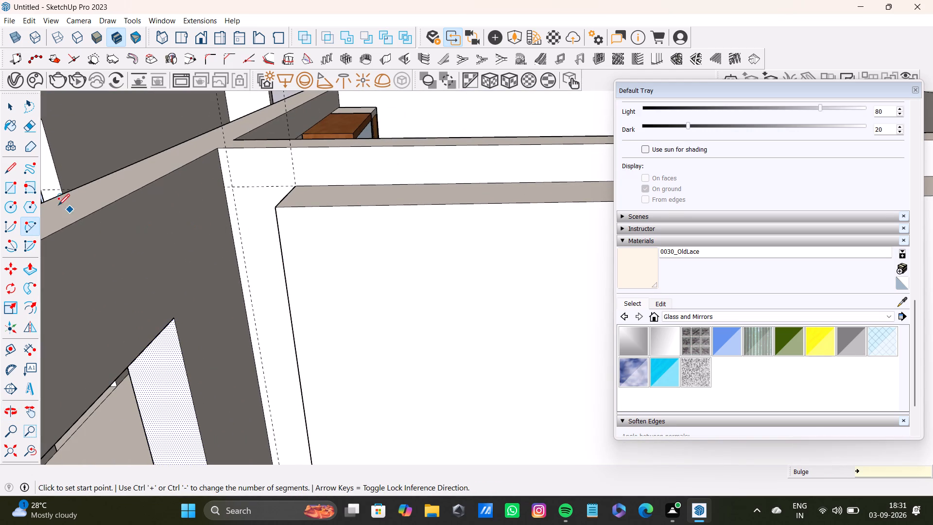
# Draw a two-point arc of about 6" radius rounding the projecting panel's upper doorway-side corner on its front face.
pyautogui.click(26, 219)
pyautogui.click(329, 208)
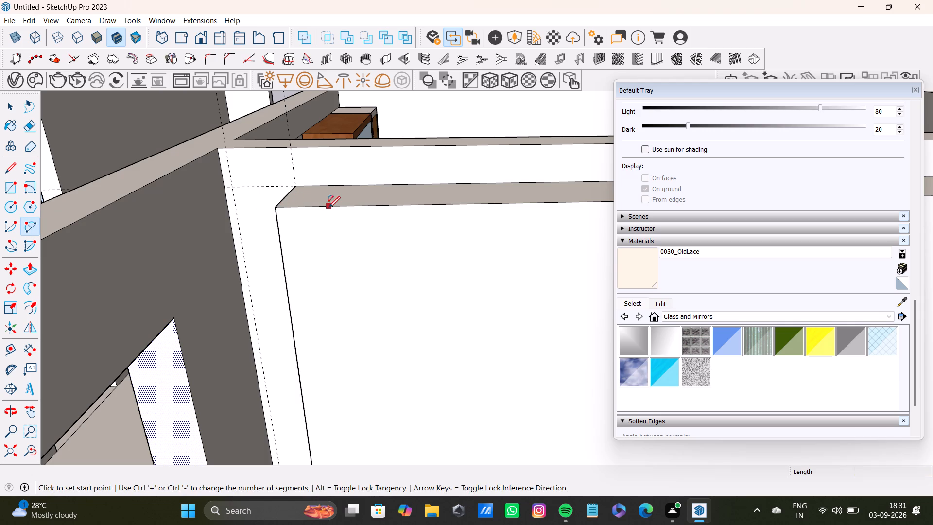
pyautogui.click(282, 255)
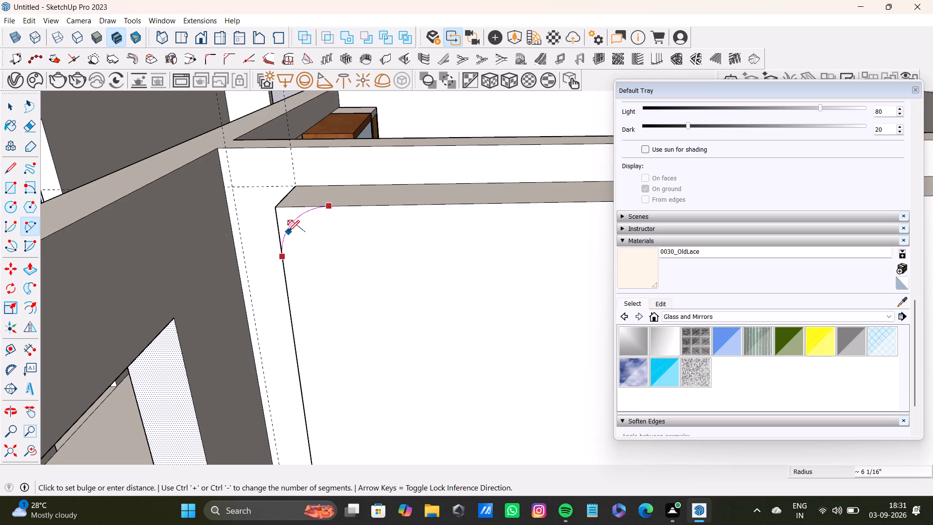
pyautogui.click(288, 231)
# Draw a matching tangent arc of about 5 9/16" radius across the panel's opposite upper corner on its front face.
pyautogui.scroll(-8, 348, 284)
pyautogui.keyDown('shift'); pyautogui.moveTo(357, 286); pyautogui.dragTo(122, 263, button='middle'); pyautogui.keyUp('shift')
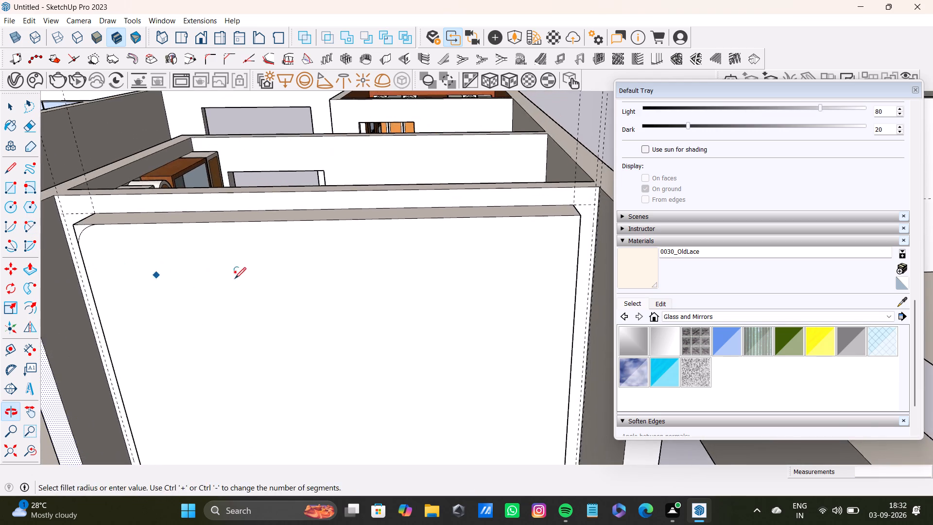
pyautogui.moveTo(237, 277); pyautogui.dragTo(361, 303, button='middle')
pyautogui.keyDown('shift'); pyautogui.moveTo(443, 265); pyautogui.dragTo(176, 305, button='middle'); pyautogui.keyUp('shift')
pyautogui.scroll(11, 325, 256)
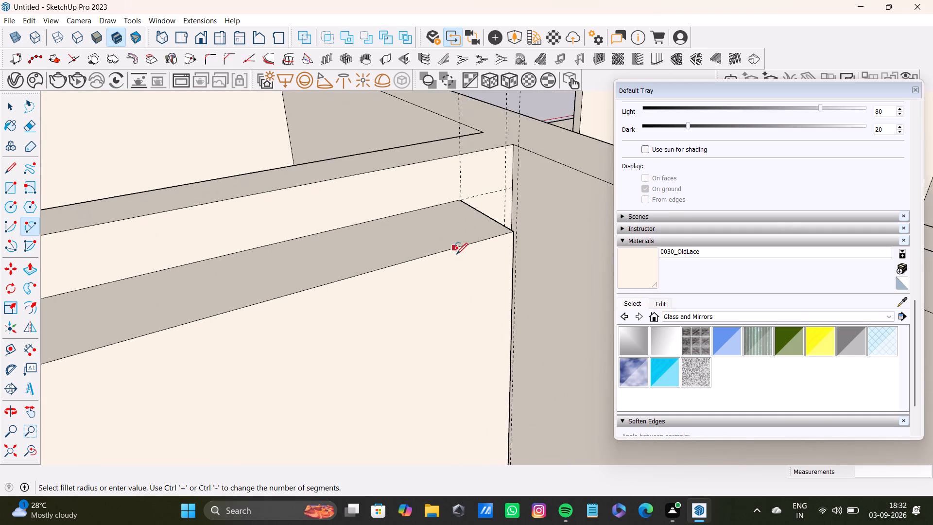
pyautogui.scroll(3, 456, 254)
pyautogui.moveTo(464, 254); pyautogui.dragTo(424, 235, button='middle')
pyautogui.click(451, 227)
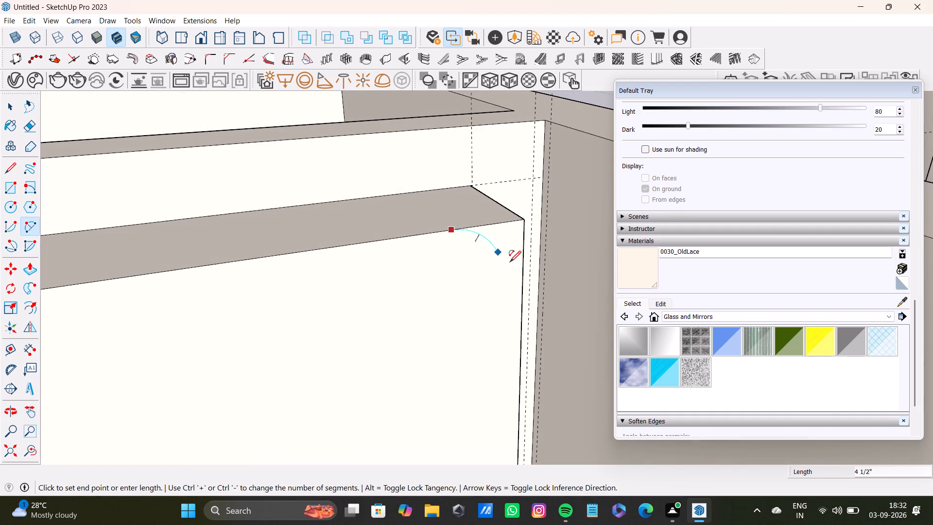
pyautogui.click(524, 289)
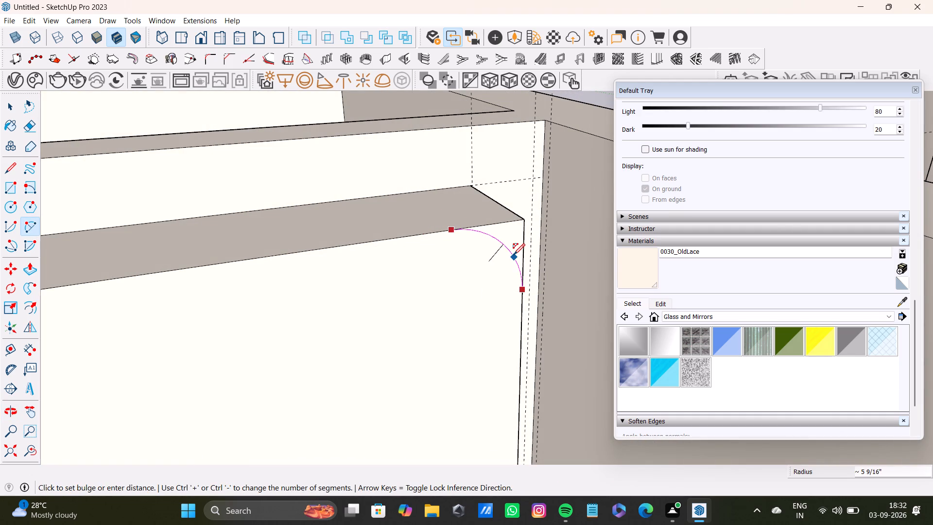
pyautogui.click(514, 255)
# Place a vertical guide about 1' 10" in from the panel's doorway-side edge, with a second guide 0.5" beyond it.
pyautogui.scroll(-17, 348, 285)
pyautogui.keyDown('shift'); pyautogui.moveTo(299, 305); pyautogui.dragTo(311, 291, button='middle'); pyautogui.keyUp('shift')
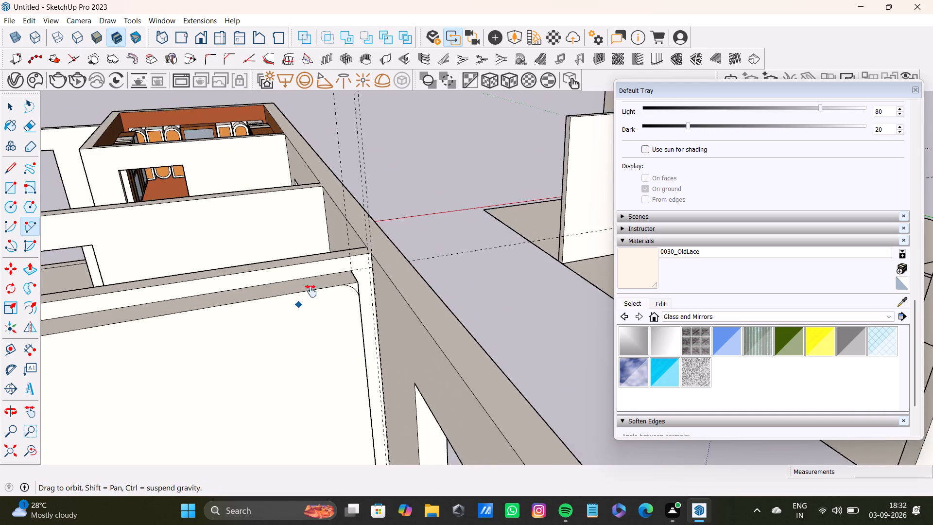
pyautogui.keyDown('shift'); pyautogui.moveTo(311, 291); pyautogui.dragTo(461, 267, button='middle'); pyautogui.keyUp('shift')
pyautogui.moveTo(461, 273); pyautogui.dragTo(482, 231, button='middle')
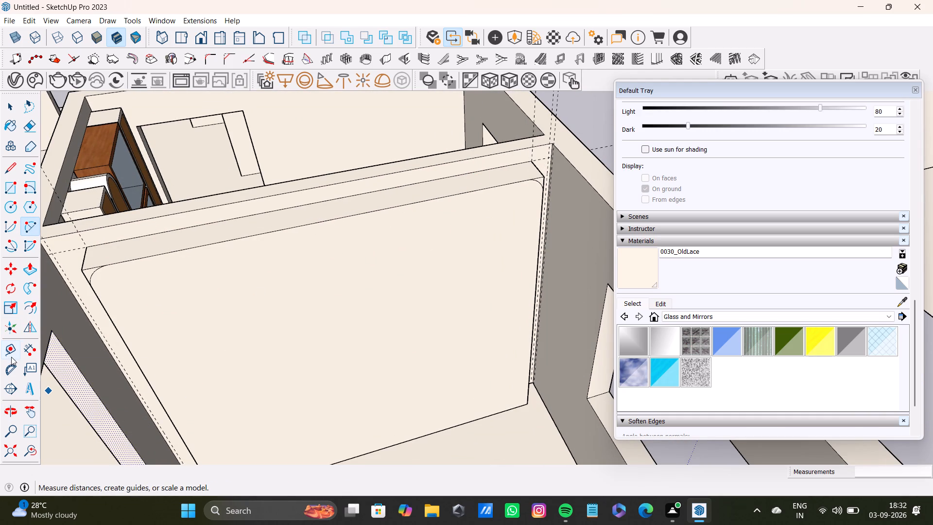
pyautogui.scroll(-3, 138, 309)
pyautogui.keyDown('shift'); pyautogui.moveTo(249, 324); pyautogui.dragTo(302, 271, button='middle'); pyautogui.keyUp('shift')
pyautogui.moveTo(365, 260); pyautogui.dragTo(313, 285, button='middle')
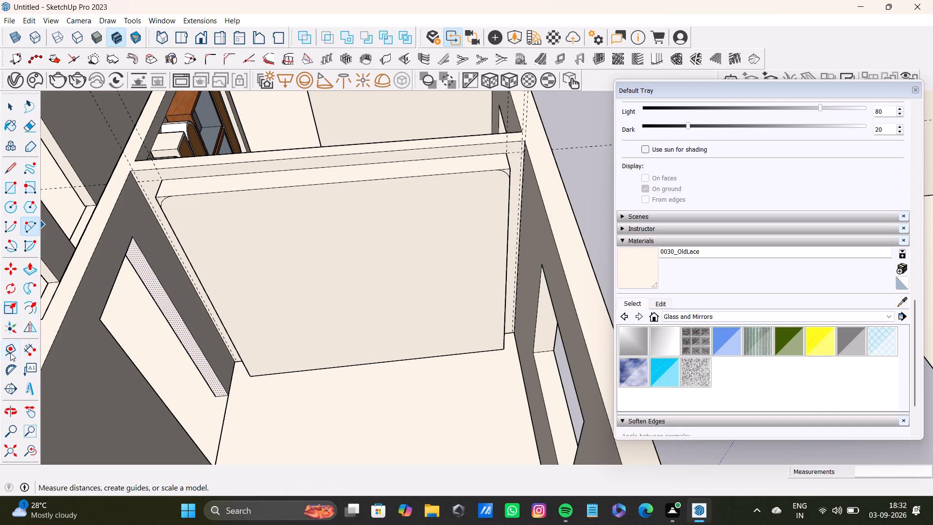
pyautogui.moveTo(10, 352); pyautogui.dragTo(11, 348)
pyautogui.scroll(7, 178, 289)
pyautogui.click(225, 282)
pyautogui.scroll(-4, 341, 285)
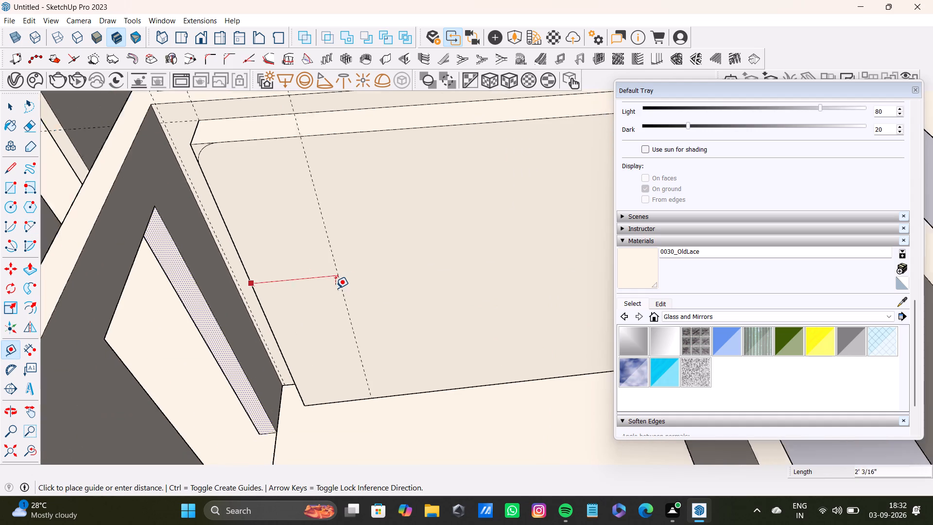
pyautogui.moveTo(332, 290); pyautogui.dragTo(244, 269, button='middle')
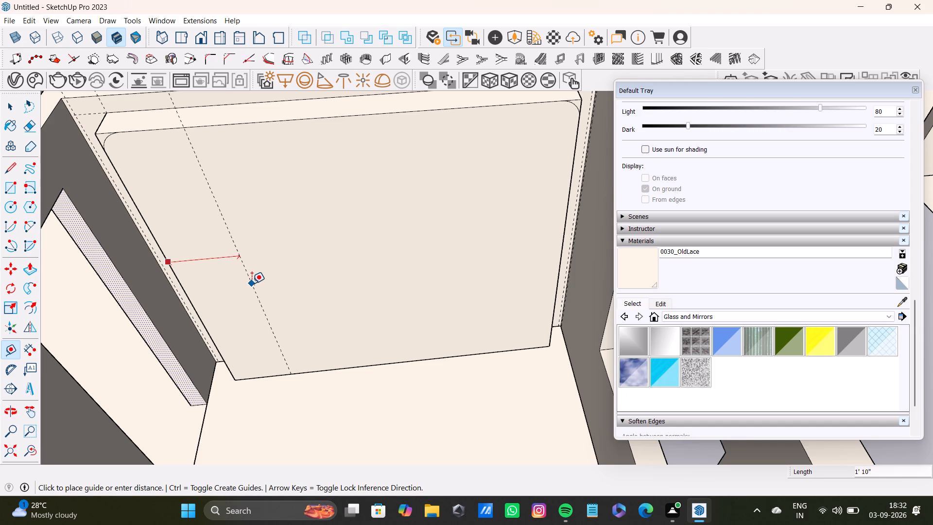
pyautogui.click(252, 283)
pyautogui.click(257, 297)
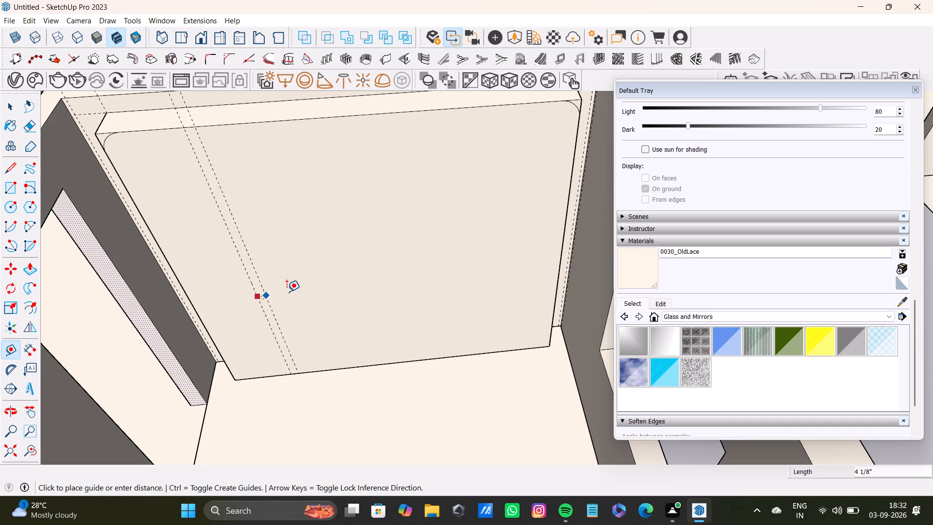
pyautogui.write('0.5')
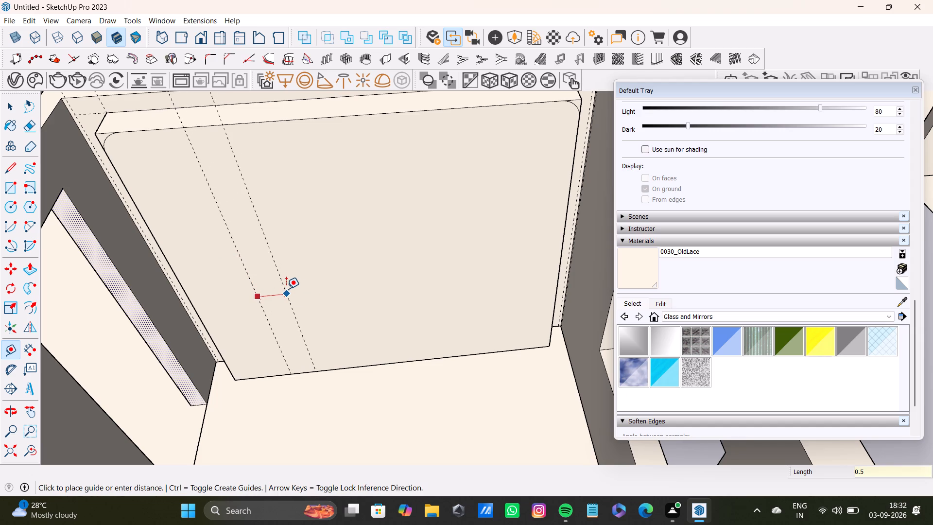
pyautogui.hotkey('shift', '"')
pyautogui.press('Return')
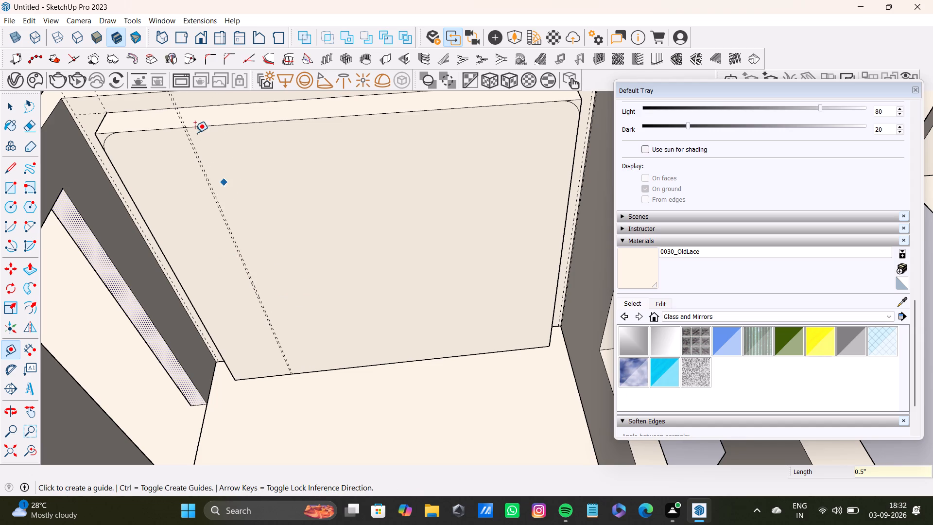
# Add a second pair of vertical guides 0.5" apart on the panel face, about 1' 10" beyond the first pair.
pyautogui.scroll(-3, 199, 141)
pyautogui.keyDown('shift'); pyautogui.moveTo(206, 152); pyautogui.dragTo(244, 291, button='middle'); pyautogui.keyUp('shift')
pyautogui.scroll(18, 221, 287)
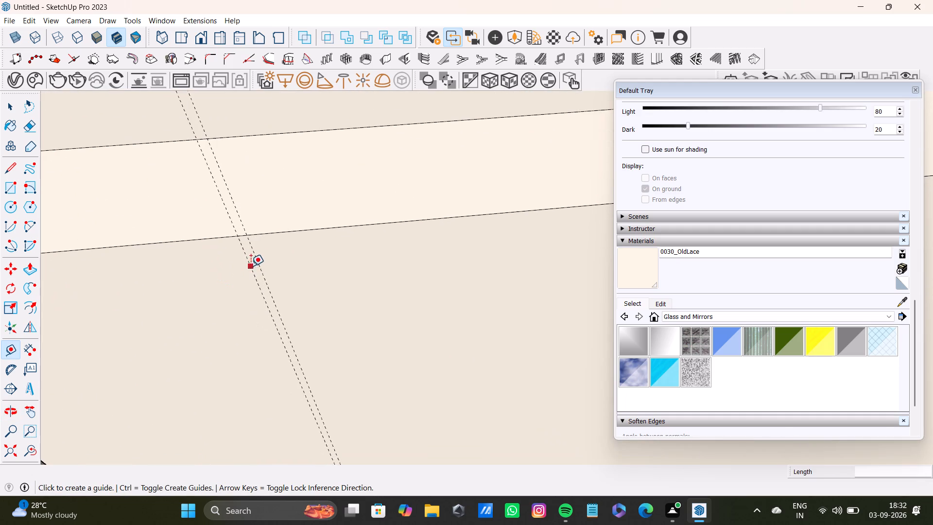
pyautogui.click(261, 263)
pyautogui.scroll(-4, 365, 253)
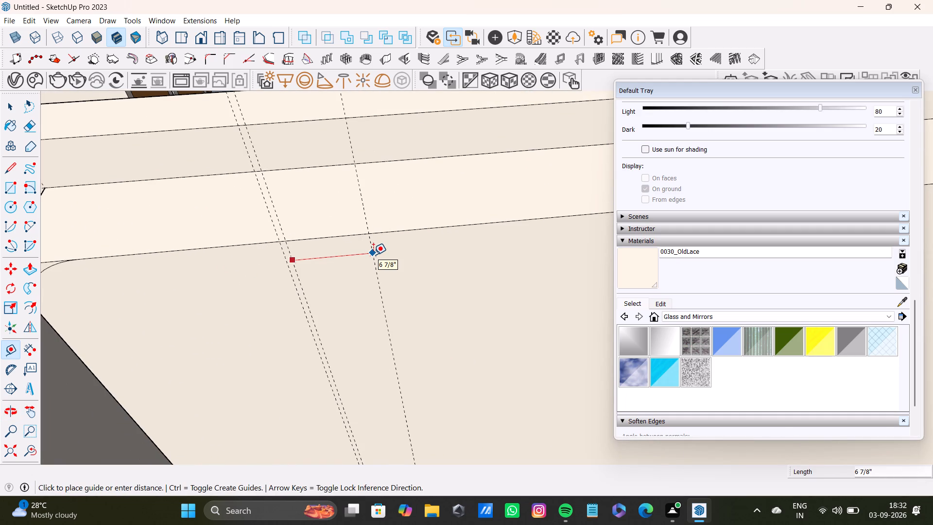
pyautogui.scroll(-7, 435, 261)
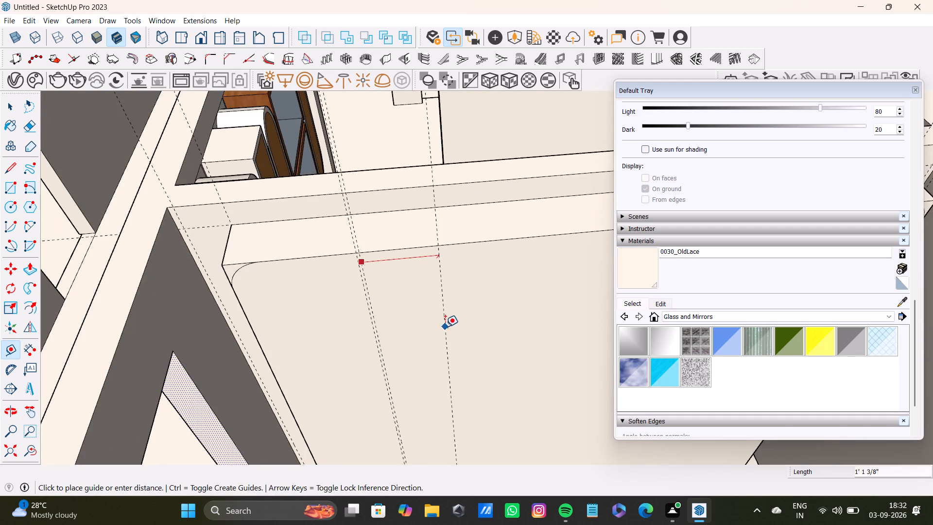
pyautogui.moveTo(445, 327); pyautogui.dragTo(417, 326, button='middle')
pyautogui.scroll(-3, 459, 302)
pyautogui.keyDown('shift'); pyautogui.moveTo(448, 290); pyautogui.dragTo(385, 280, button='middle'); pyautogui.keyUp('shift')
pyautogui.scroll(-1, 395, 314)
pyautogui.keyDown('shift'); pyautogui.moveTo(408, 313); pyautogui.dragTo(387, 270, button='middle'); pyautogui.keyUp('shift')
pyautogui.moveTo(391, 268); pyautogui.dragTo(406, 276, button='middle')
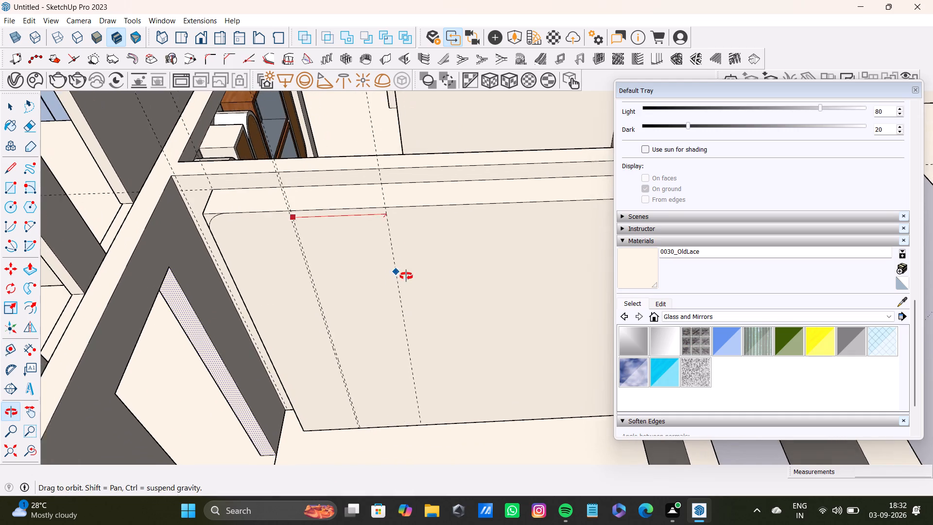
pyautogui.moveTo(406, 276); pyautogui.dragTo(406, 282, button='middle')
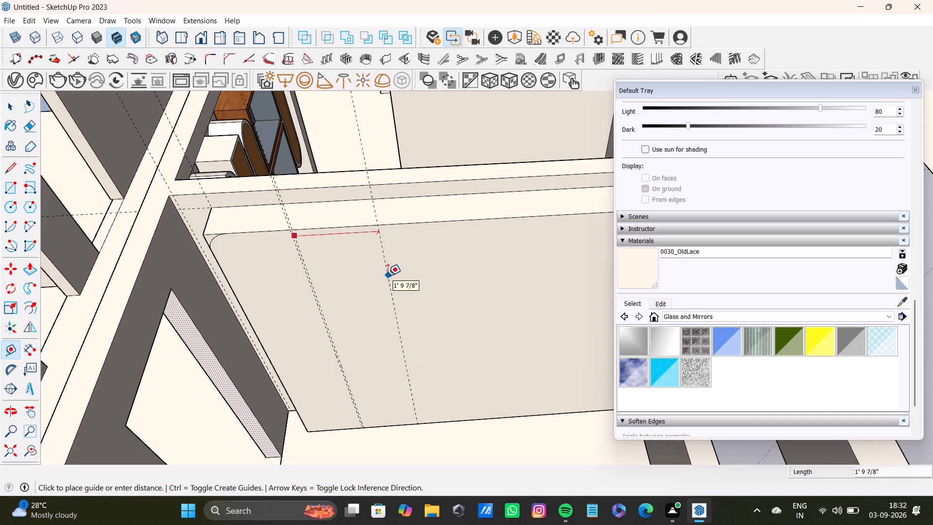
pyautogui.click(388, 276)
pyautogui.click(391, 297)
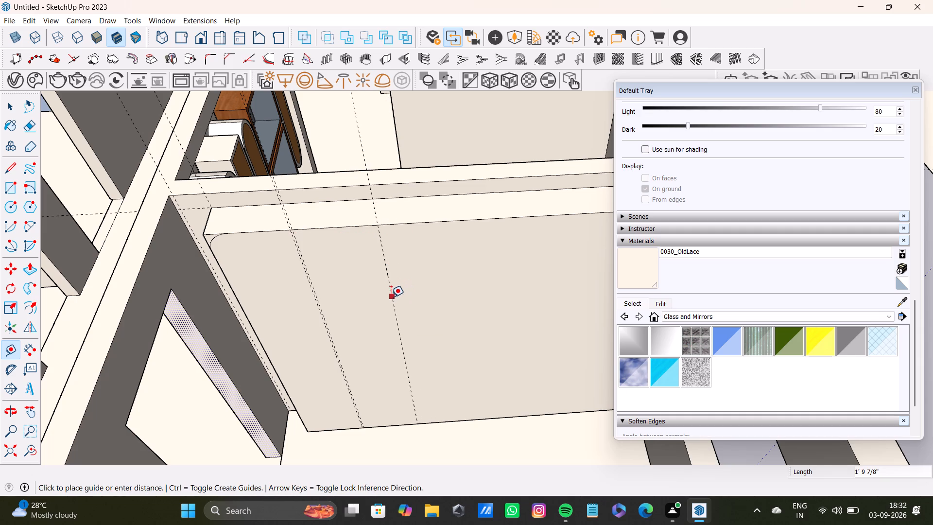
pyautogui.write('0.5"')
pyautogui.press('Return')
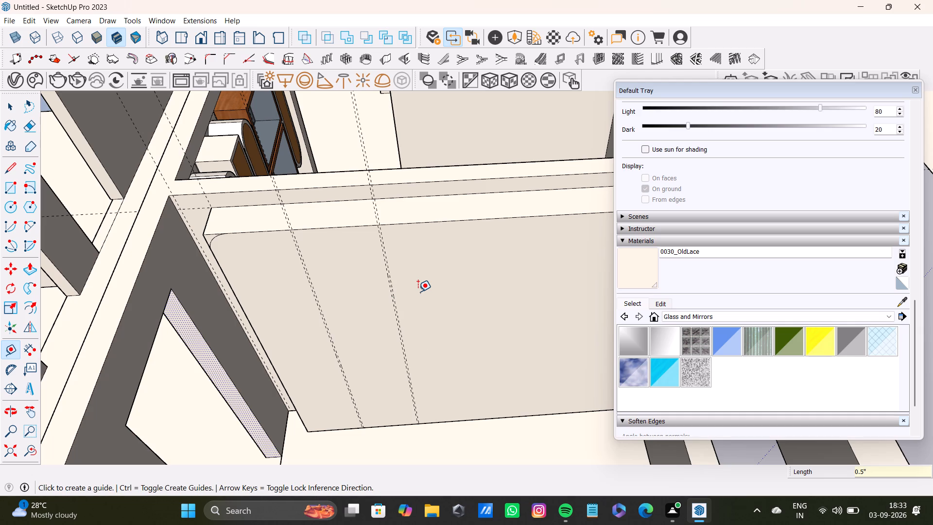
# Add a third pair of vertical guides 0.5" apart on the panel face, about 9" beyond the second pair.
pyautogui.scroll(-7, 319, 247)
pyautogui.scroll(6, 349, 284)
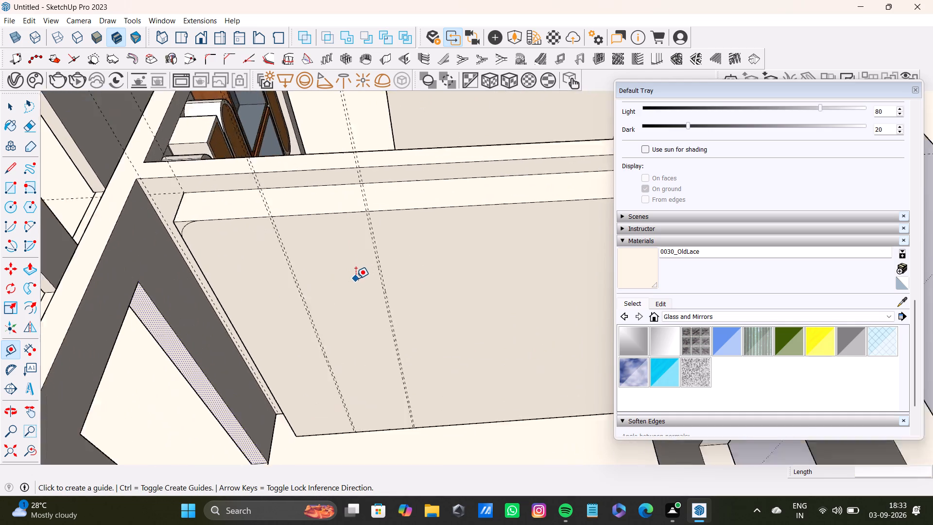
pyautogui.scroll(4, 356, 279)
pyautogui.moveTo(358, 270); pyautogui.dragTo(354, 335, button='middle')
pyautogui.scroll(8, 363, 296)
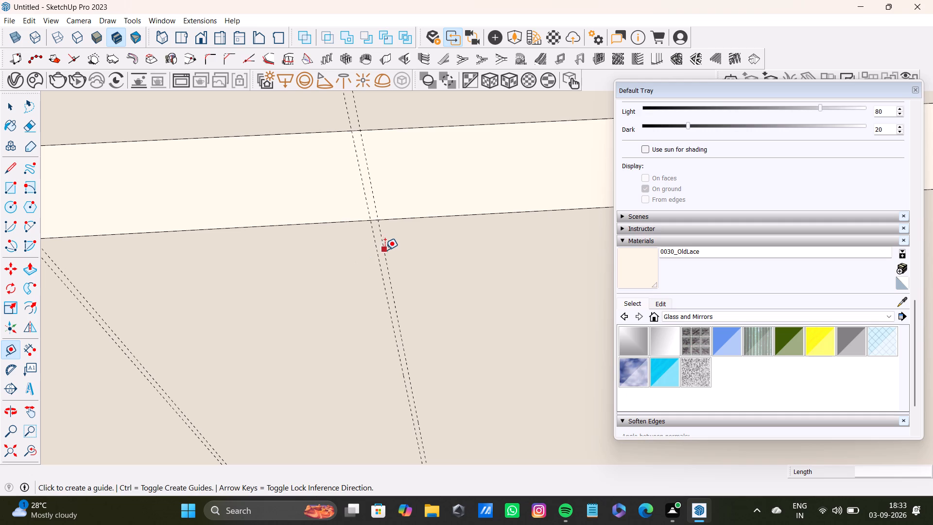
pyautogui.click(385, 250)
pyautogui.scroll(-8, 484, 296)
pyautogui.moveTo(503, 314); pyautogui.dragTo(382, 293, button='middle')
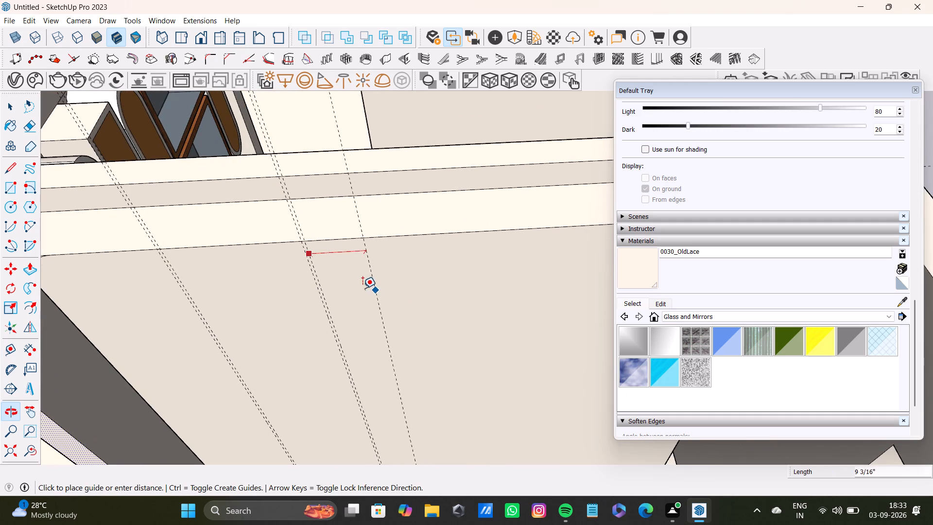
pyautogui.keyDown('shift'); pyautogui.click(375, 290); pyautogui.keyUp('shift')
pyautogui.click(380, 311)
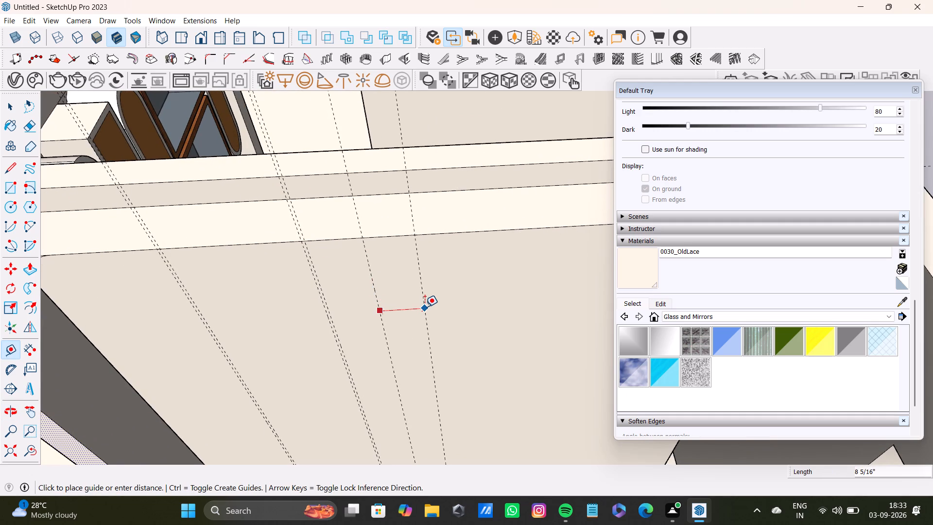
pyautogui.write('0.5')
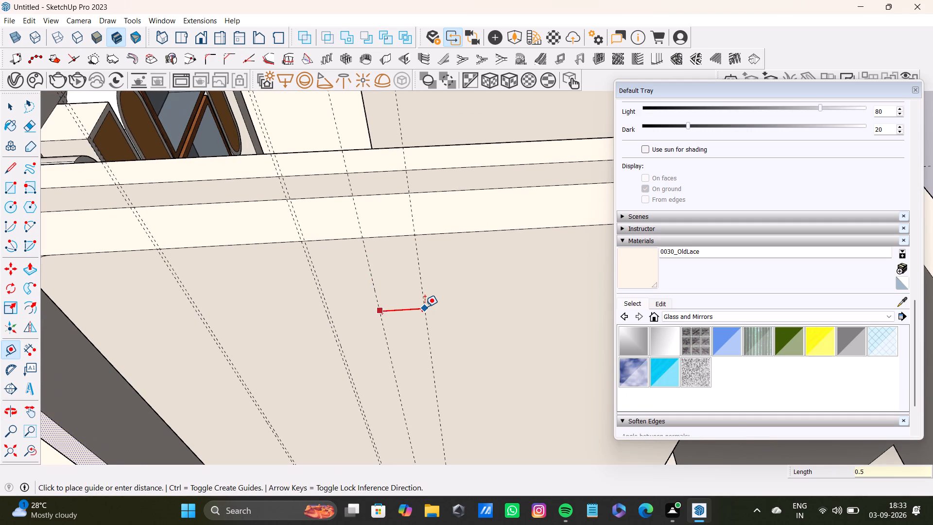
pyautogui.hotkey('shift', '"')
pyautogui.press('Return')
# Add a fourth pair of vertical guides 0.5" apart on the panel face, spaced more widely beyond the third pair.
pyautogui.scroll(4, 385, 241)
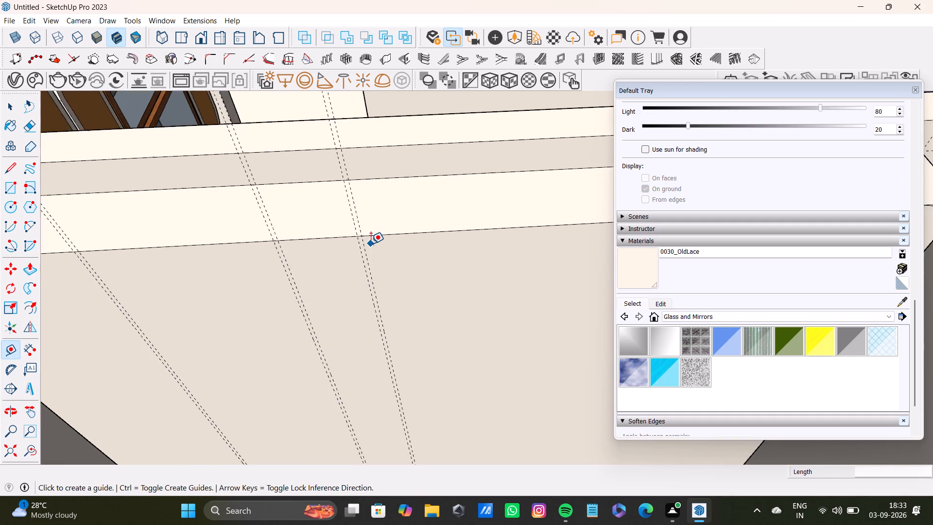
pyautogui.scroll(3, 371, 244)
pyautogui.click(362, 245)
pyautogui.scroll(-7, 548, 302)
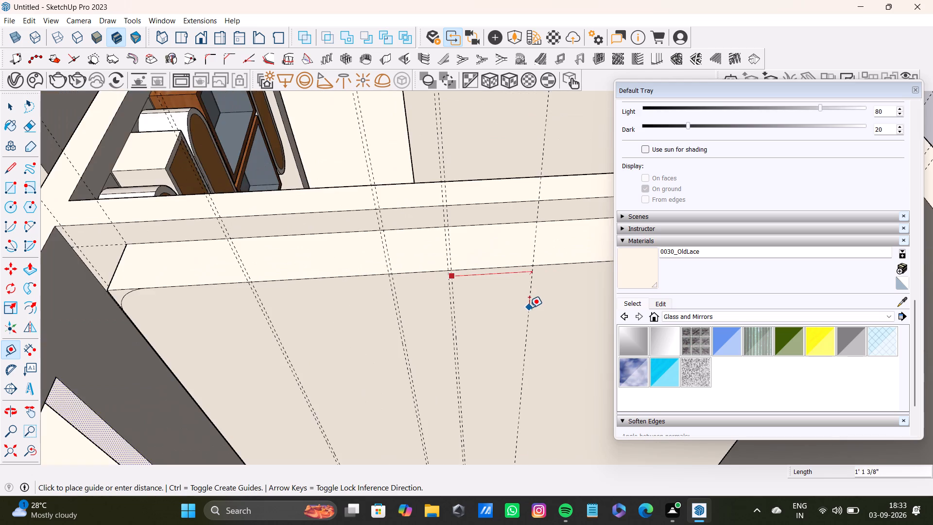
pyautogui.moveTo(529, 308); pyautogui.dragTo(400, 222, button='middle')
pyautogui.scroll(-3, 481, 212)
pyautogui.moveTo(479, 232); pyautogui.dragTo(449, 193, button='middle')
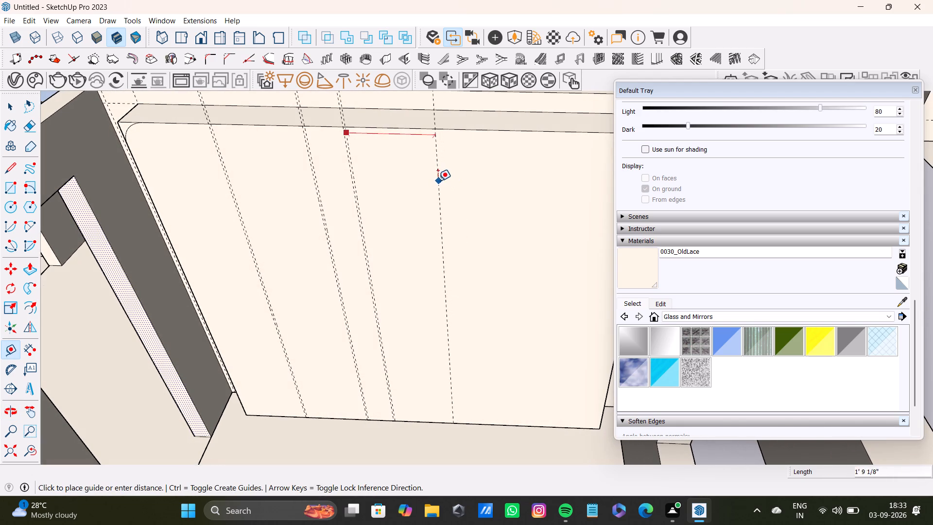
pyautogui.click(450, 185)
pyautogui.click(451, 199)
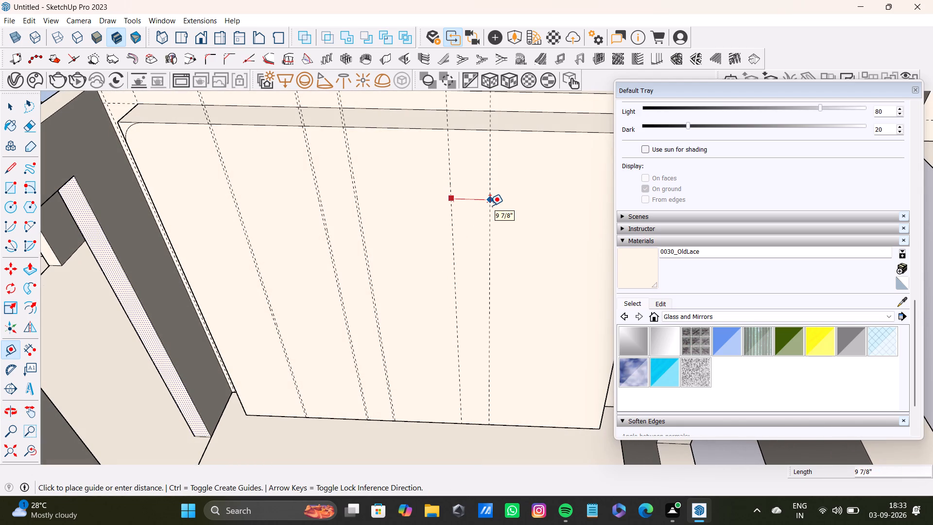
pyautogui.write('0.6')
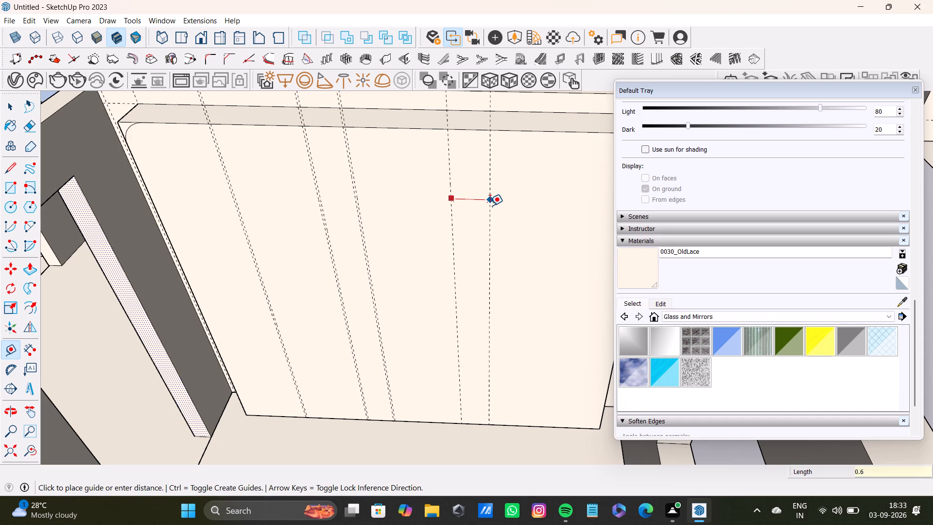
pyautogui.press('BackSpace')
pyautogui.press('5')
pyautogui.hotkey('shift', '"')
pyautogui.press('Return')
# Add a fifth pair of vertical guides 0.5" apart on the panel face, about 2' 1/4" beyond the fourth pair.
pyautogui.scroll(-4, 436, 121)
pyautogui.scroll(6, 459, 173)
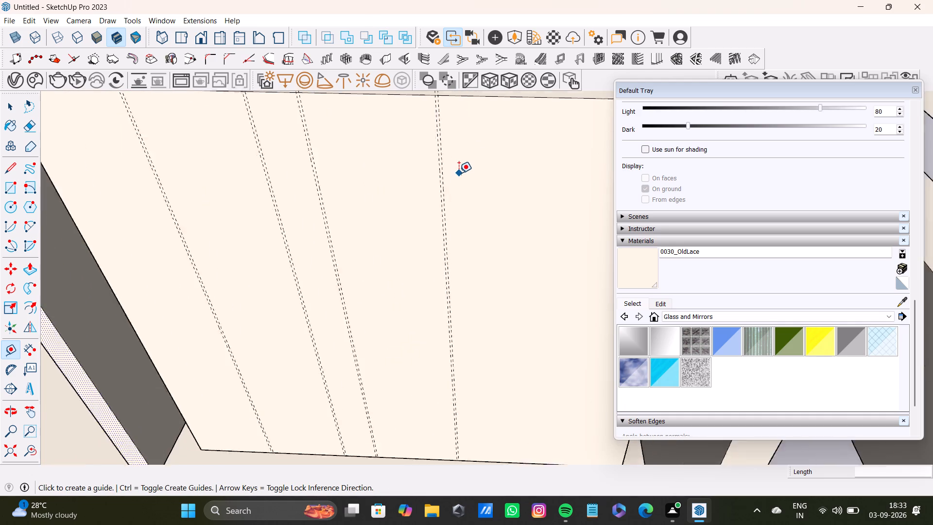
pyautogui.scroll(7, 459, 173)
pyautogui.click(437, 181)
pyautogui.scroll(-7, 525, 210)
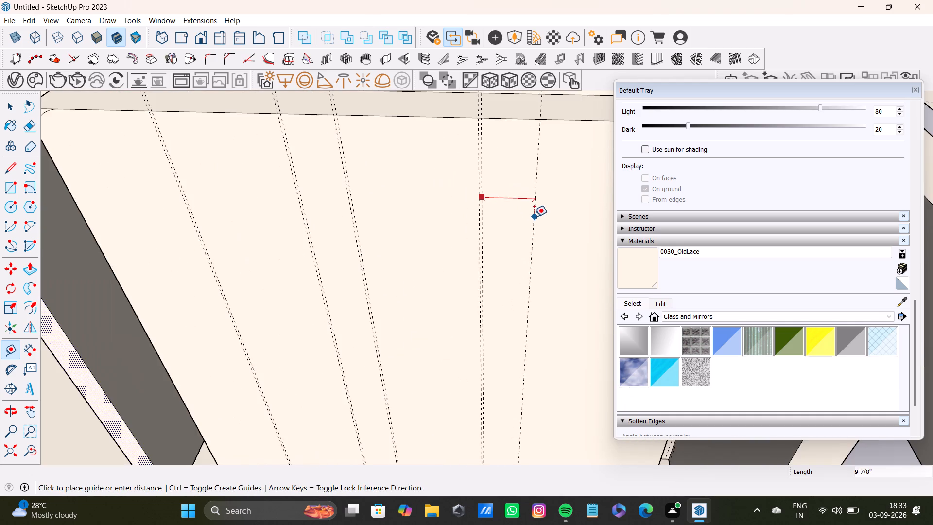
pyautogui.moveTo(534, 217); pyautogui.dragTo(400, 241, button='middle')
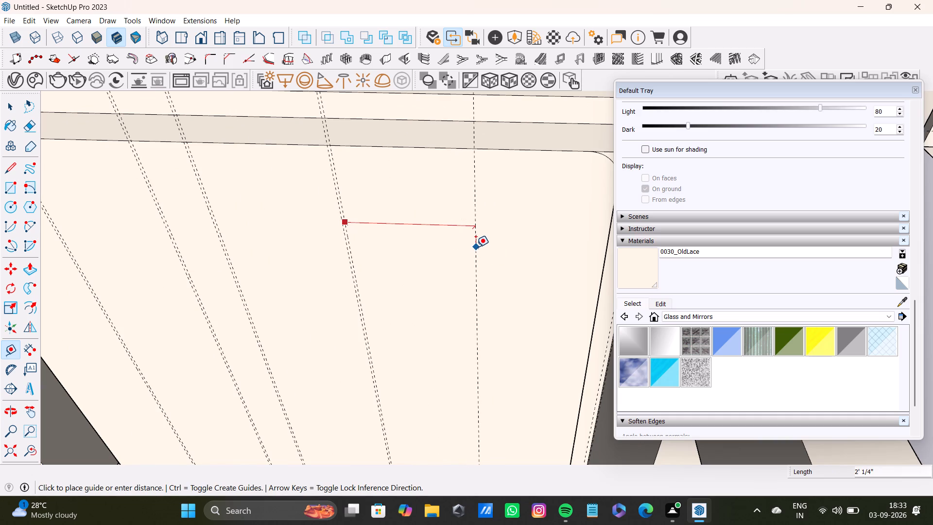
pyautogui.click(476, 247)
pyautogui.click(476, 253)
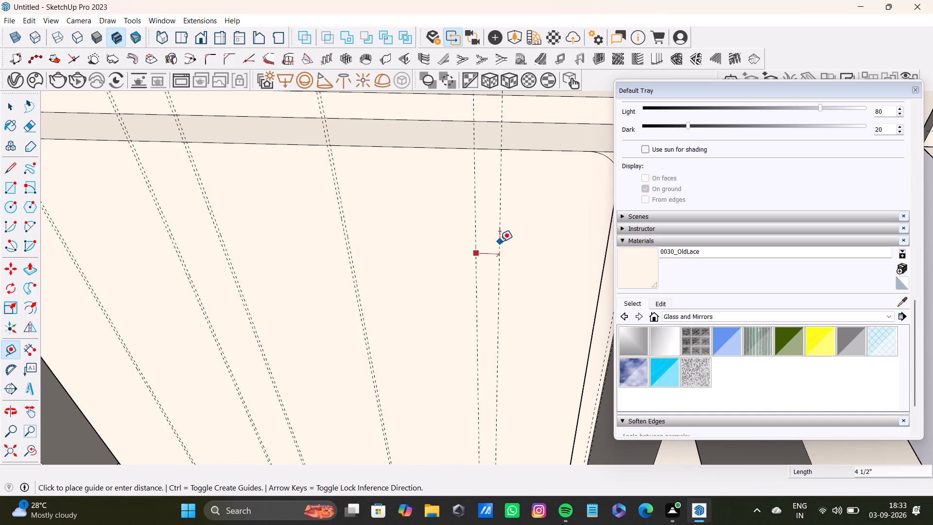
pyautogui.write('0.5')
pyautogui.hotkey('shift', '"')
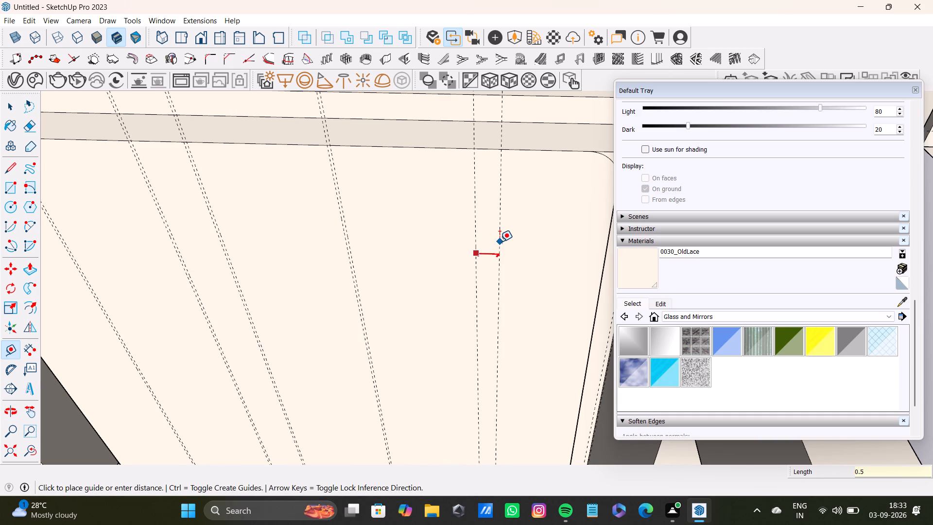
pyautogui.press('Return')
# Draw a full-height rectangle about 1/2" by 9' 7" between the first pair of guides, from the panel's top edge to its base.
pyautogui.scroll(-8, 495, 239)
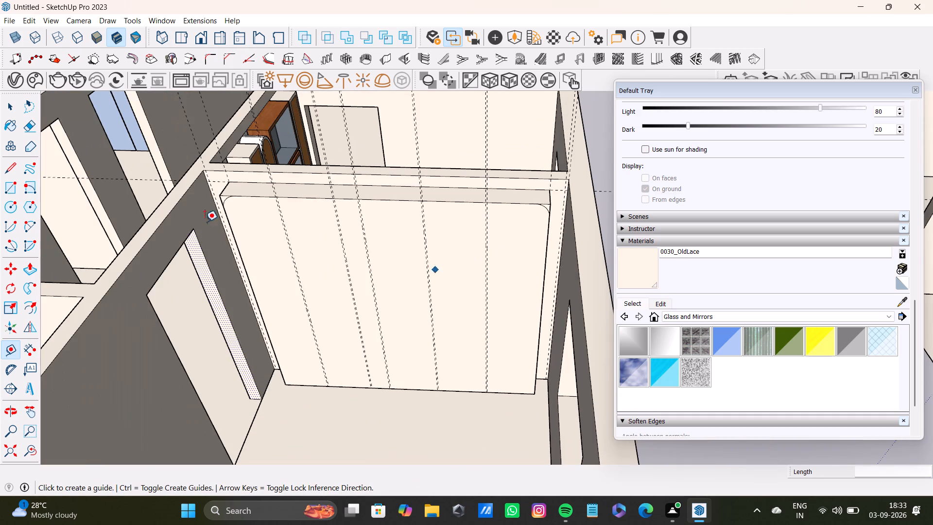
pyautogui.keyDown('shift'); pyautogui.moveTo(242, 220); pyautogui.dragTo(305, 227, button='middle'); pyautogui.keyUp('shift')
pyautogui.scroll(10, 0, 199)
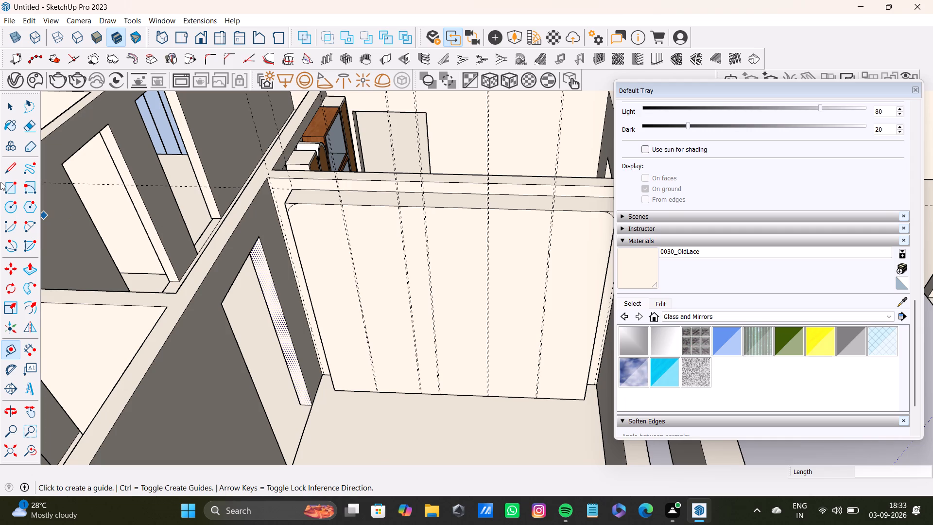
pyautogui.click(8, 190)
pyautogui.scroll(7, 235, 212)
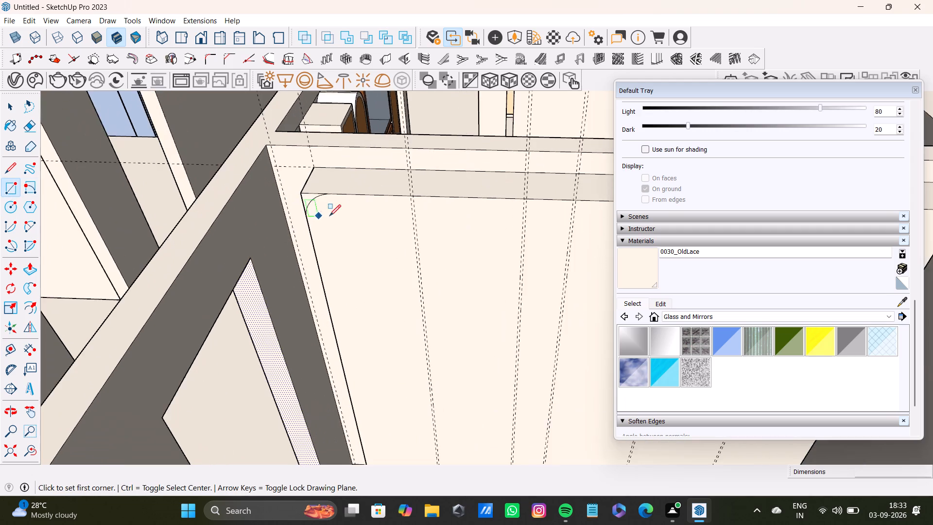
pyautogui.scroll(3, 329, 216)
pyautogui.scroll(-3, 405, 258)
pyautogui.press('space')
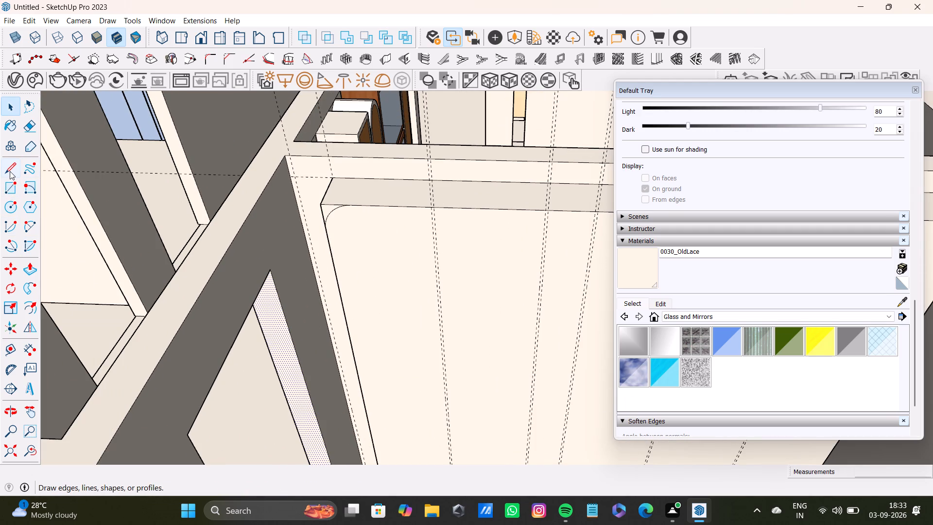
pyautogui.click(11, 190)
pyautogui.keyDown('shift'); pyautogui.moveTo(447, 277); pyautogui.dragTo(406, 303, button='middle'); pyautogui.keyUp('shift')
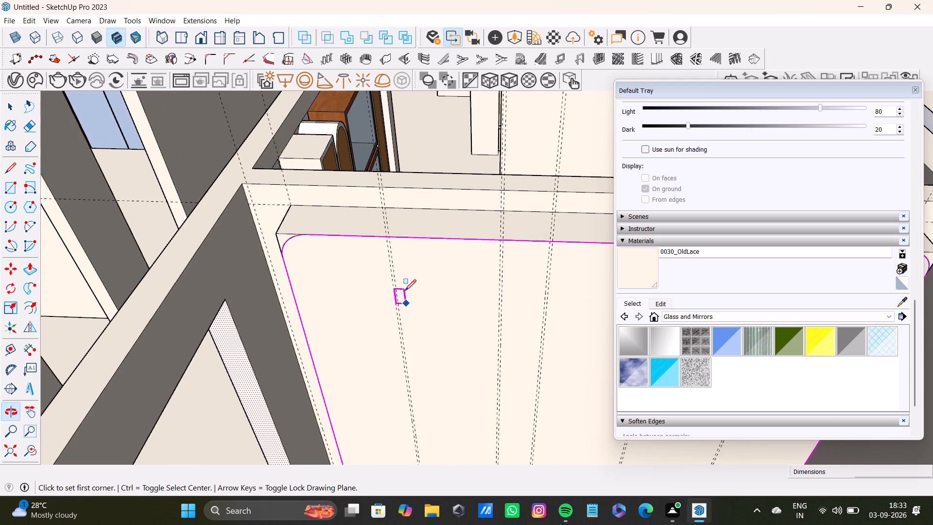
pyautogui.scroll(19, 402, 262)
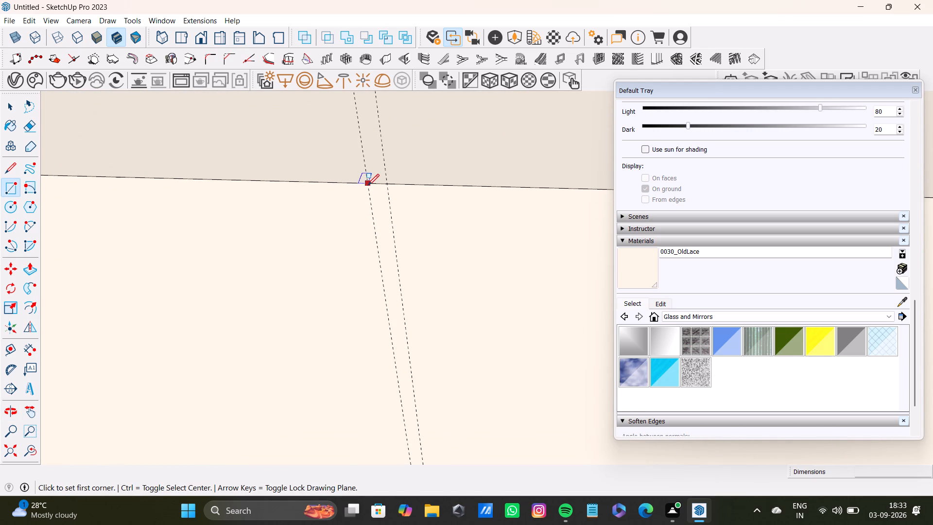
pyautogui.click(367, 185)
pyautogui.scroll(-2, 394, 303)
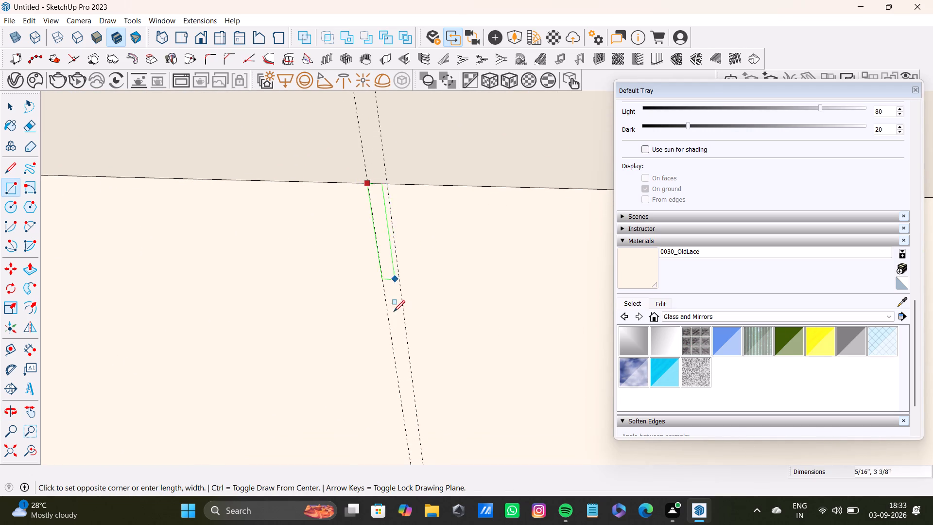
pyautogui.scroll(-5, 394, 312)
pyautogui.keyDown('shift'); pyautogui.moveTo(397, 330); pyautogui.dragTo(387, 126, button='middle'); pyautogui.keyUp('shift')
pyautogui.scroll(-3, 454, 349)
pyautogui.moveTo(448, 380); pyautogui.dragTo(411, 99, button='middle')
pyautogui.scroll(3, 436, 372)
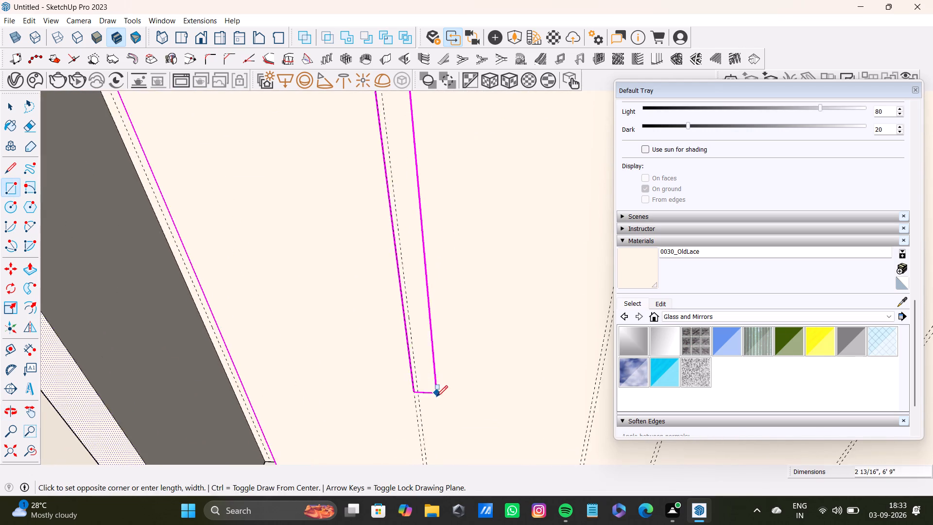
pyautogui.keyDown('shift'); pyautogui.moveTo(436, 397); pyautogui.dragTo(397, 70, button='middle'); pyautogui.keyUp('shift')
pyautogui.scroll(14, 388, 283)
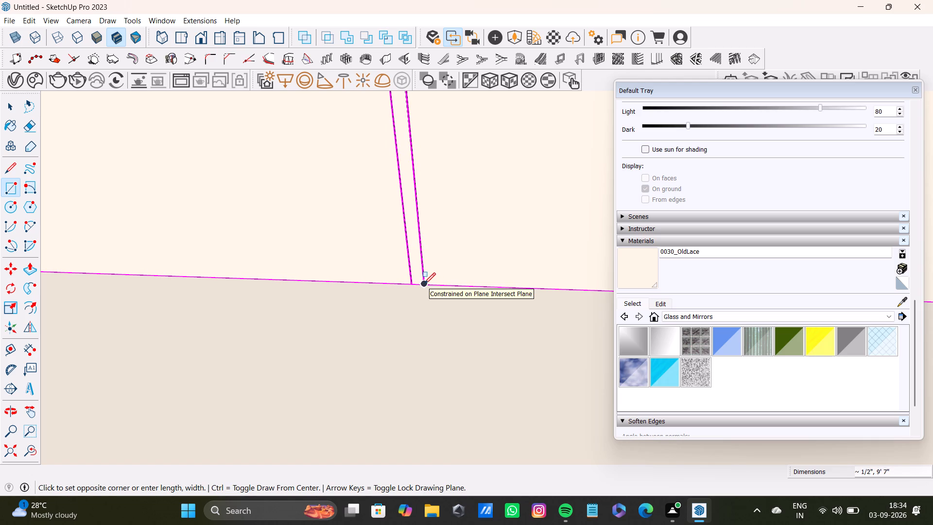
pyautogui.click(424, 284)
# Draw a rectangle about 1/2" by 9' 7" between the second pair of guides, from the panel's top edge to its base.
pyautogui.scroll(-20, 421, 283)
pyautogui.scroll(-8, 421, 283)
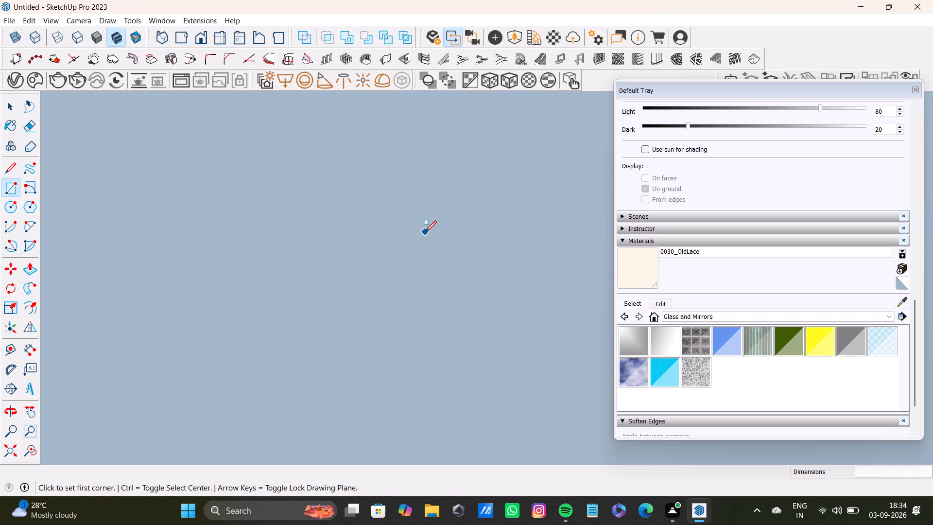
pyautogui.scroll(-1, 425, 232)
pyautogui.click(30, 450)
pyautogui.keyDown('shift'); pyautogui.moveTo(452, 144); pyautogui.dragTo(416, 402, button='middle'); pyautogui.keyUp('shift')
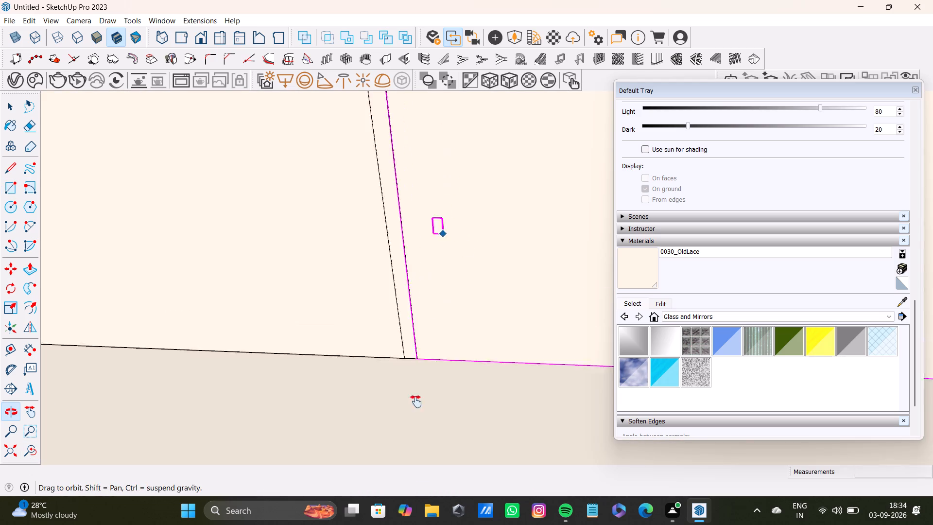
pyautogui.keyDown('shift'); pyautogui.moveTo(416, 402); pyautogui.dragTo(410, 459, button='middle'); pyautogui.keyUp('shift')
pyautogui.scroll(-18, 371, 292)
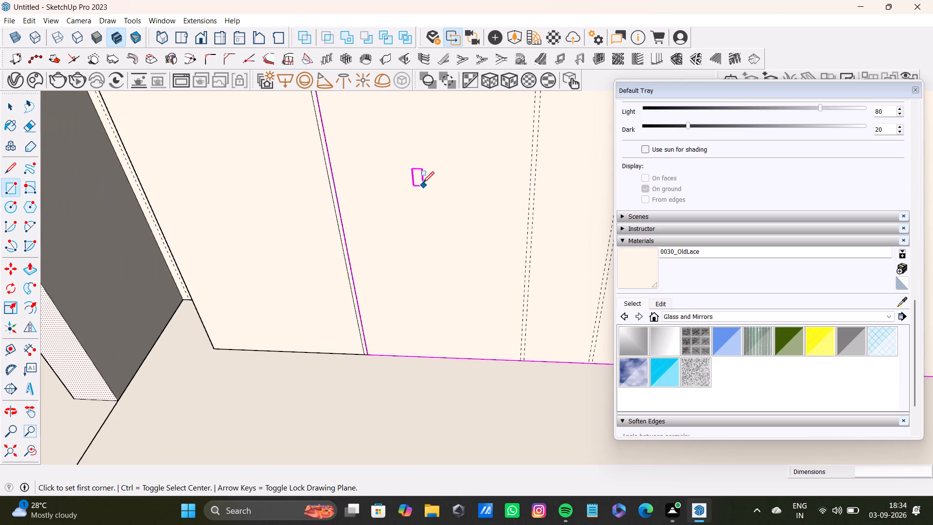
pyautogui.keyDown('shift'); pyautogui.moveTo(423, 183); pyautogui.dragTo(391, 366, button='middle'); pyautogui.keyUp('shift')
pyautogui.scroll(-13, 368, 291)
pyautogui.keyDown('shift'); pyautogui.moveTo(364, 192); pyautogui.dragTo(379, 342, button='middle'); pyautogui.keyUp('shift')
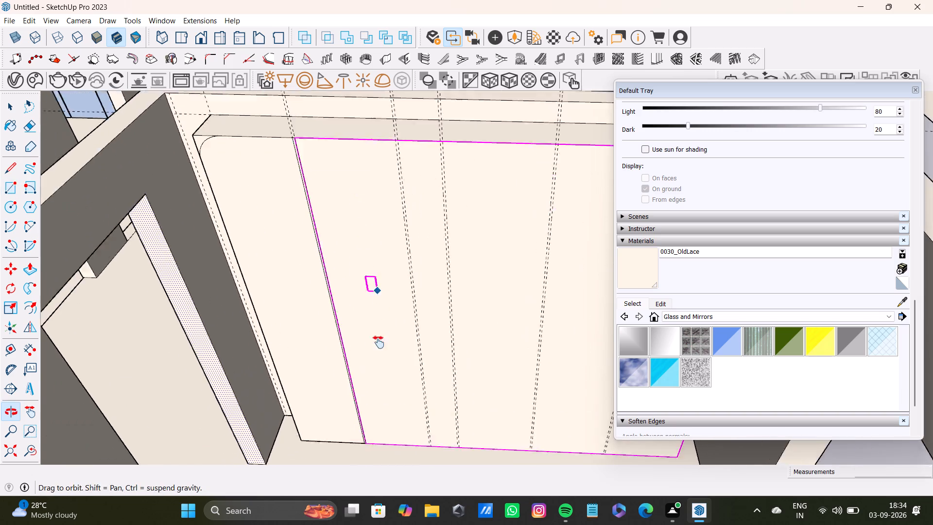
pyautogui.keyDown('shift'); pyautogui.moveTo(379, 342); pyautogui.dragTo(379, 382, button='middle'); pyautogui.keyUp('shift')
pyautogui.scroll(20, 396, 265)
pyautogui.scroll(4, 396, 265)
pyautogui.scroll(2, 410, 180)
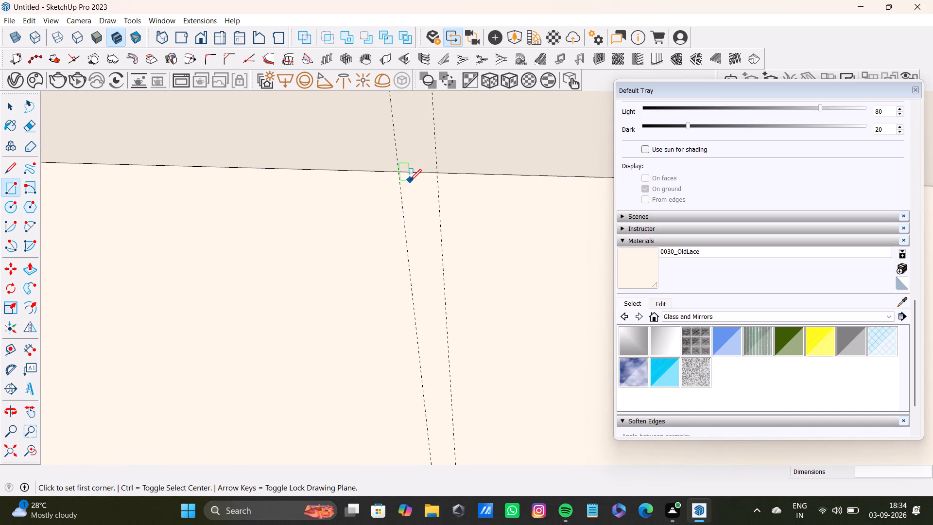
pyautogui.scroll(1, 410, 180)
pyautogui.click(395, 168)
pyautogui.scroll(-3, 449, 370)
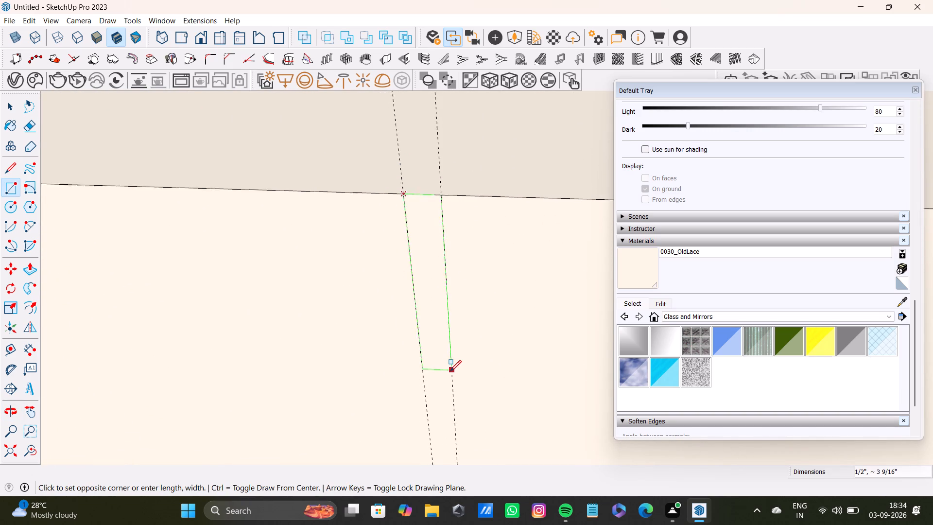
pyautogui.press('Left')
pyautogui.scroll(-2, 384, 346)
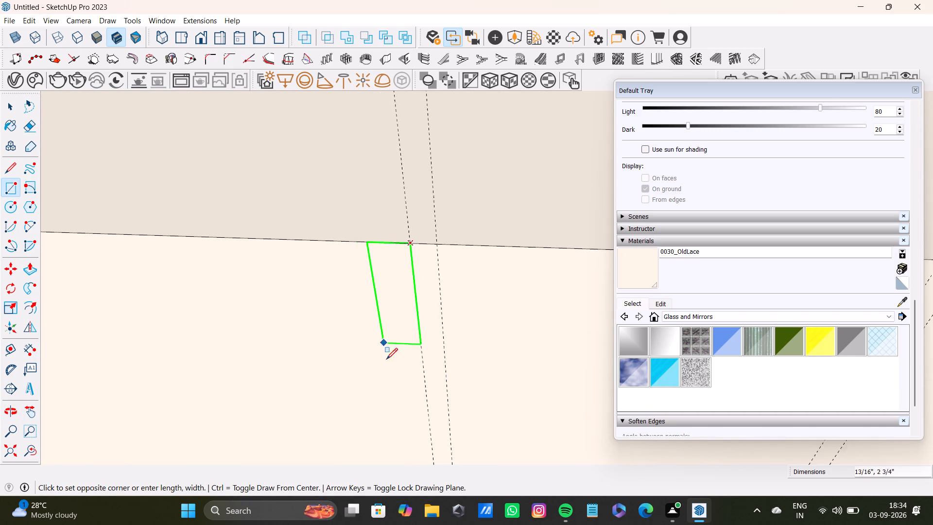
pyautogui.scroll(-3, 386, 359)
pyautogui.moveTo(411, 378); pyautogui.dragTo(412, 114, button='middle')
pyautogui.scroll(4, 441, 344)
pyautogui.moveTo(441, 368); pyautogui.dragTo(507, 48, button='middle')
pyautogui.scroll(3, 495, 247)
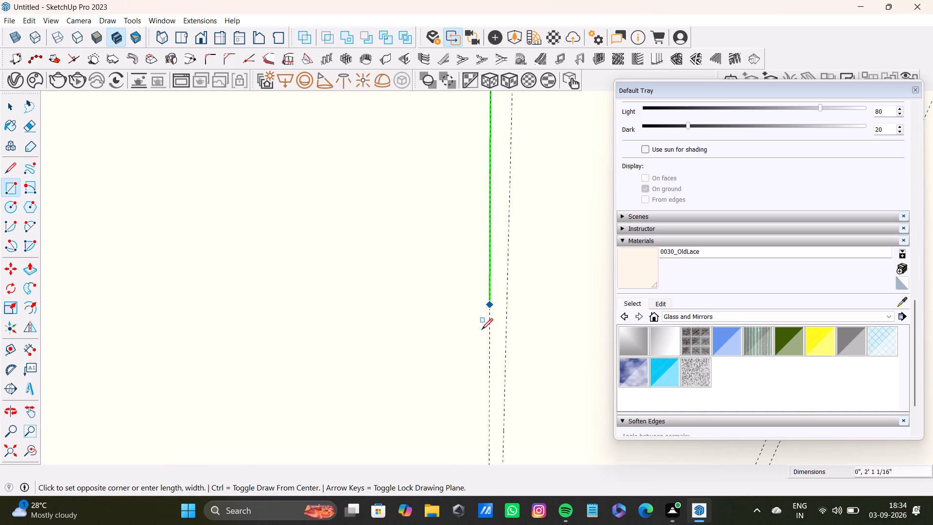
pyautogui.moveTo(482, 330); pyautogui.dragTo(524, 17, button='middle')
pyautogui.scroll(1, 574, 265)
pyautogui.scroll(-4, 570, 273)
pyautogui.moveTo(552, 319); pyautogui.dragTo(551, 77, button='middle')
pyautogui.scroll(3, 554, 353)
pyautogui.moveTo(531, 404); pyautogui.dragTo(531, 205, button='middle')
pyautogui.scroll(4, 524, 344)
pyautogui.keyDown('shift'); pyautogui.moveTo(509, 383); pyautogui.dragTo(509, 189, button='middle'); pyautogui.keyUp('shift')
pyautogui.scroll(1, 510, 437)
pyautogui.moveTo(510, 437); pyautogui.dragTo(509, 249, button='middle')
pyautogui.scroll(4, 495, 396)
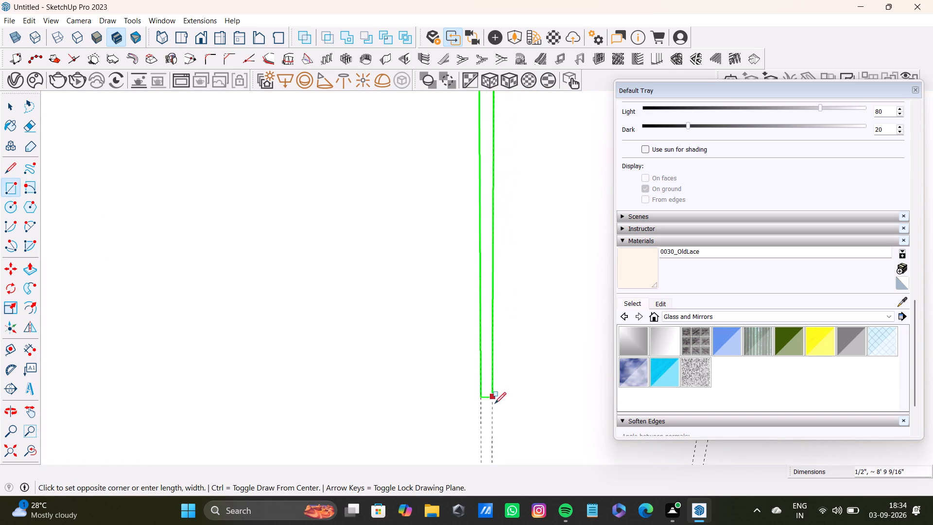
pyautogui.moveTo(495, 403); pyautogui.dragTo(500, 191, button='middle')
pyautogui.scroll(4, 498, 297)
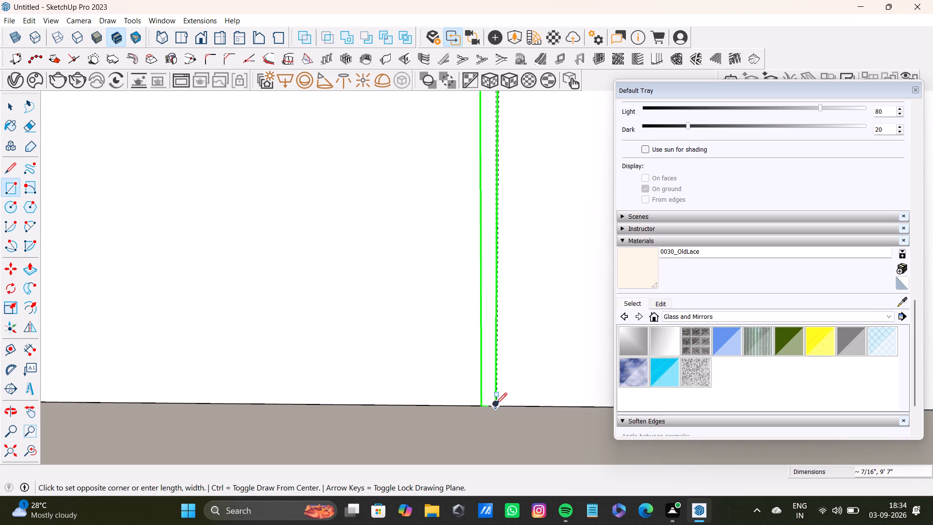
pyautogui.click(497, 405)
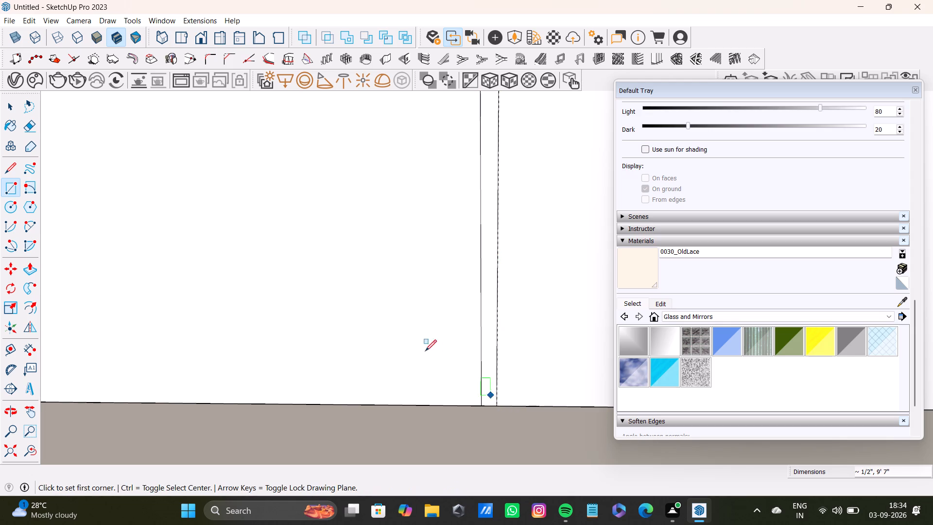
# Draw a narrow rectangle about 9' 7" tall between the third pair of guides, from the panel's top edge to its base.
pyautogui.scroll(-20, 425, 340)
pyautogui.scroll(-3, 425, 340)
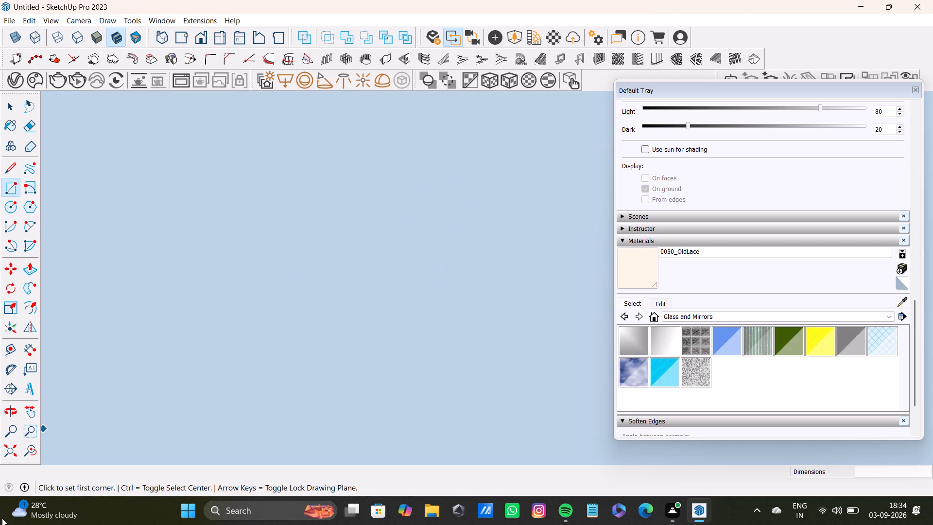
pyautogui.click(14, 453)
pyautogui.keyDown('shift'); pyautogui.moveTo(424, 253); pyautogui.dragTo(426, 396, button='middle'); pyautogui.keyUp('shift')
pyautogui.scroll(1, 402, 363)
pyautogui.moveTo(402, 363); pyautogui.dragTo(387, 473, button='middle')
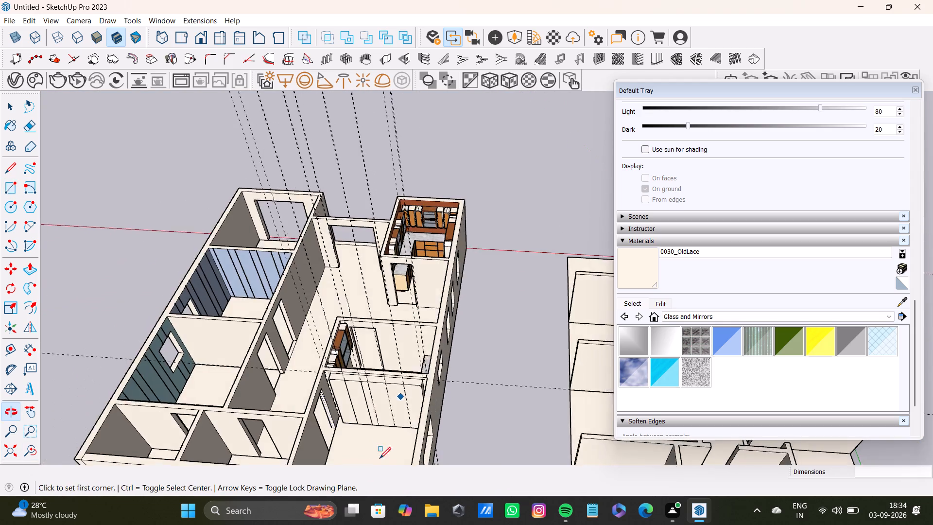
pyautogui.scroll(17, 355, 418)
pyautogui.scroll(8, 375, 346)
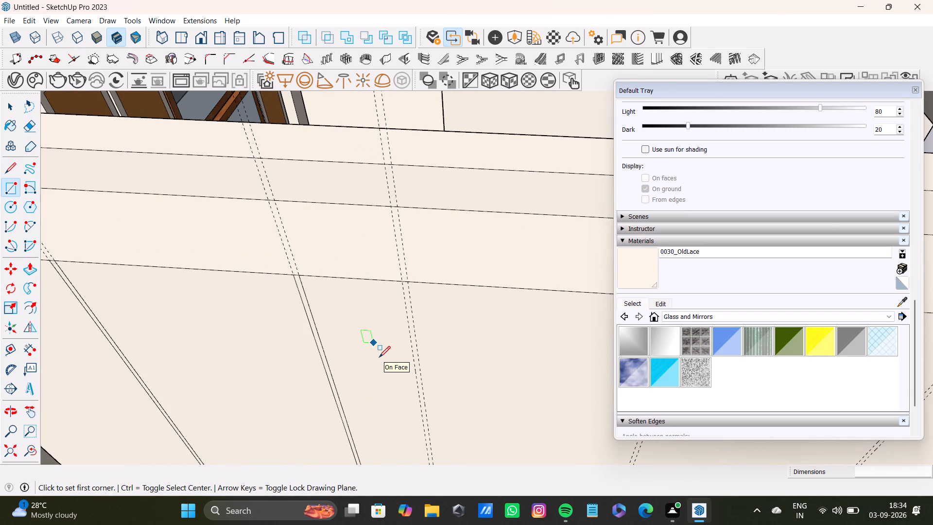
pyautogui.scroll(6, 364, 289)
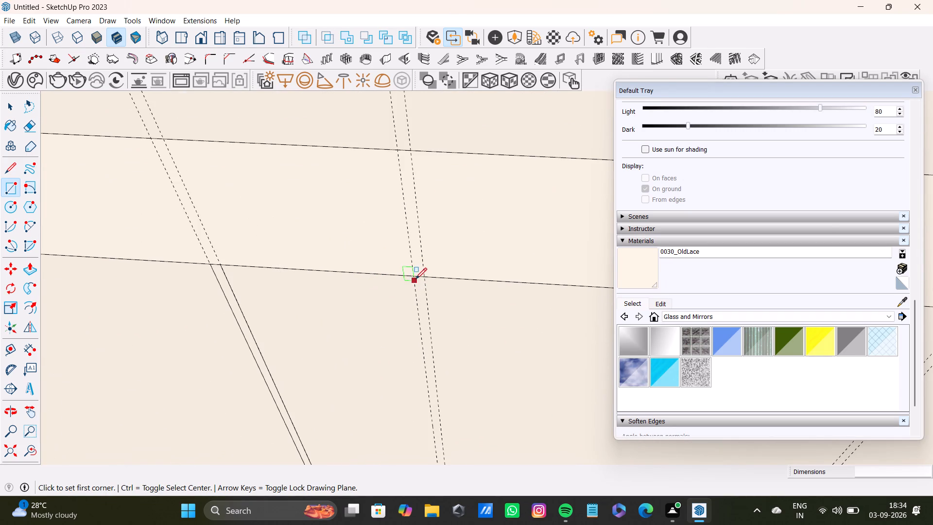
pyautogui.click(415, 276)
pyautogui.scroll(-6, 439, 357)
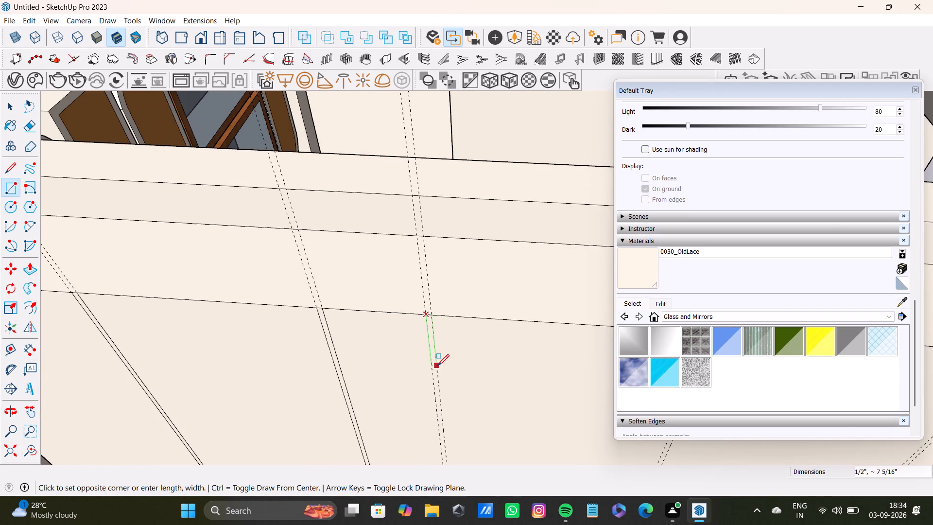
pyautogui.press('Left')
pyautogui.scroll(-7, 435, 362)
pyautogui.moveTo(433, 381); pyautogui.dragTo(428, 164, button='middle')
pyautogui.scroll(4, 437, 266)
pyautogui.moveTo(431, 345); pyautogui.dragTo(457, 201, button='middle')
pyautogui.scroll(4, 460, 381)
pyautogui.moveTo(463, 381); pyautogui.dragTo(464, 301, button='middle')
pyautogui.scroll(3, 474, 315)
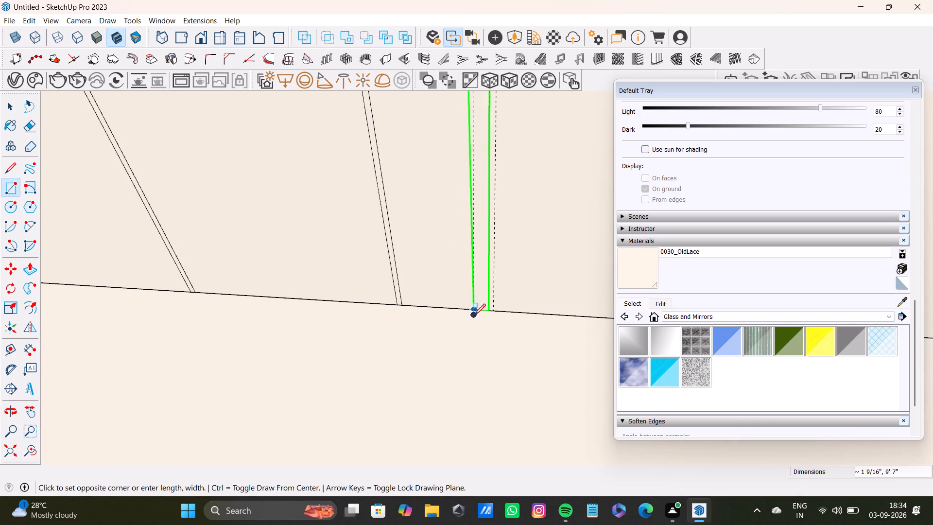
pyautogui.scroll(4, 474, 315)
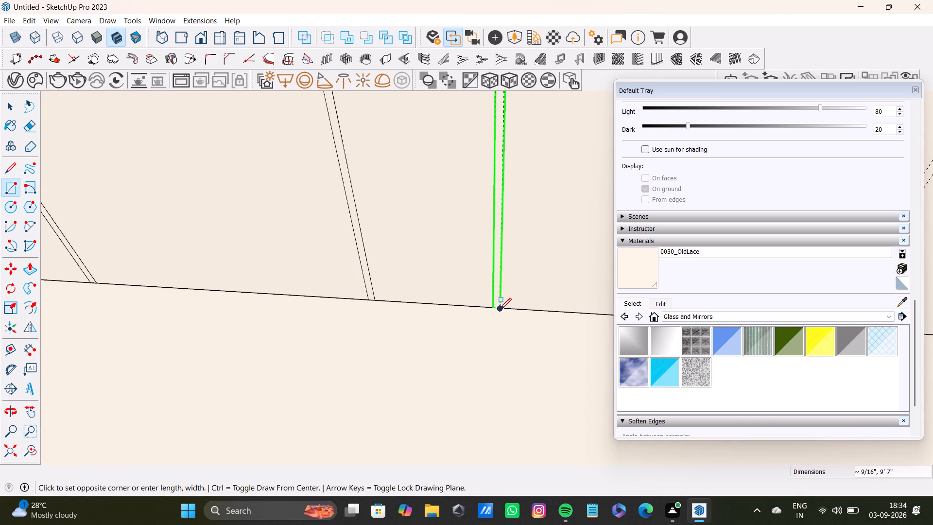
pyautogui.click(500, 309)
# Draw a rectangle about 1/2" by 9' 7" between the fourth pair of guides, from the panel's top edge to its base.
pyautogui.scroll(-20, 463, 316)
pyautogui.scroll(-1, 463, 316)
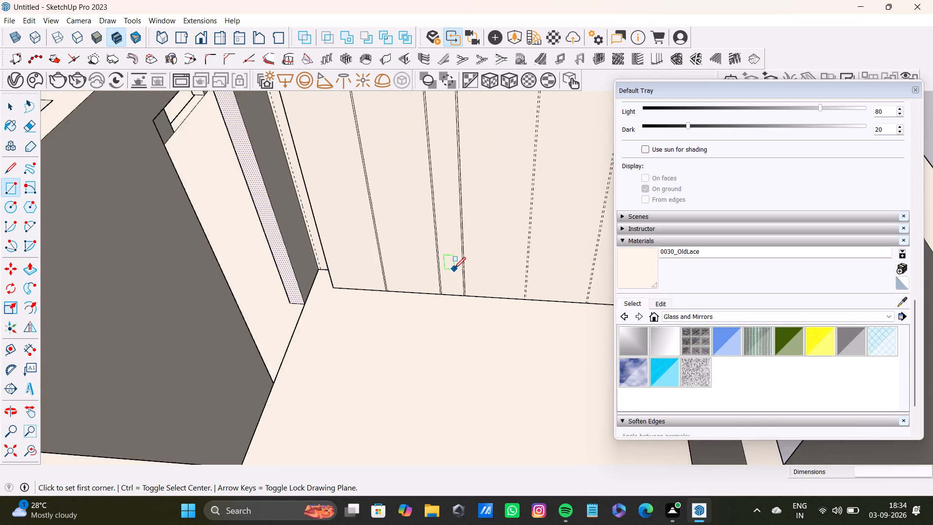
pyautogui.scroll(-3, 454, 268)
pyautogui.moveTo(468, 182); pyautogui.dragTo(438, 311, button='middle')
pyautogui.scroll(14, 468, 295)
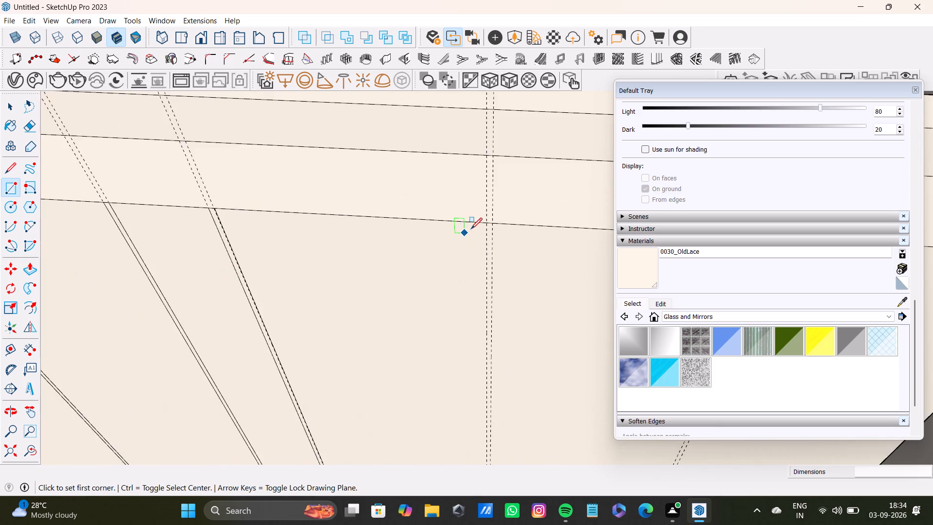
pyautogui.scroll(20, 471, 229)
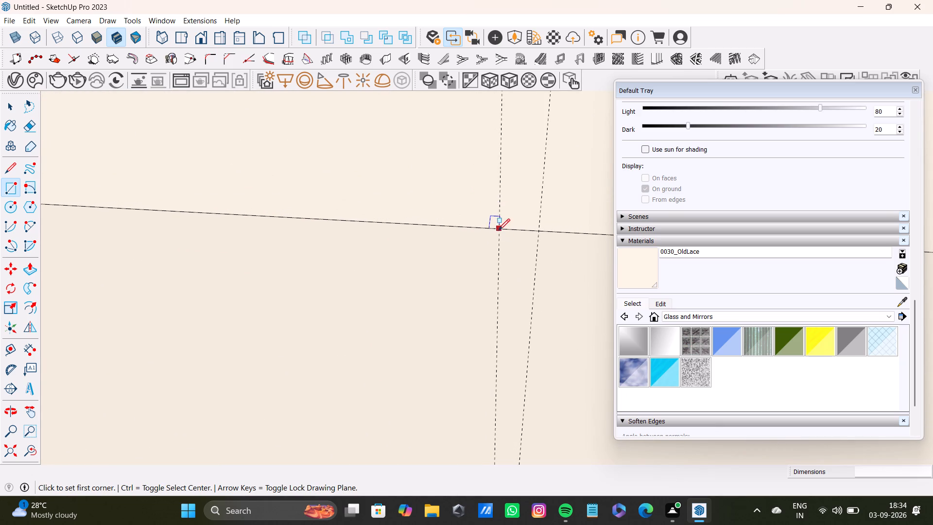
pyautogui.click(499, 230)
pyautogui.scroll(-6, 519, 326)
pyautogui.moveTo(518, 379); pyautogui.dragTo(485, 67, button='middle')
pyautogui.scroll(-2, 500, 346)
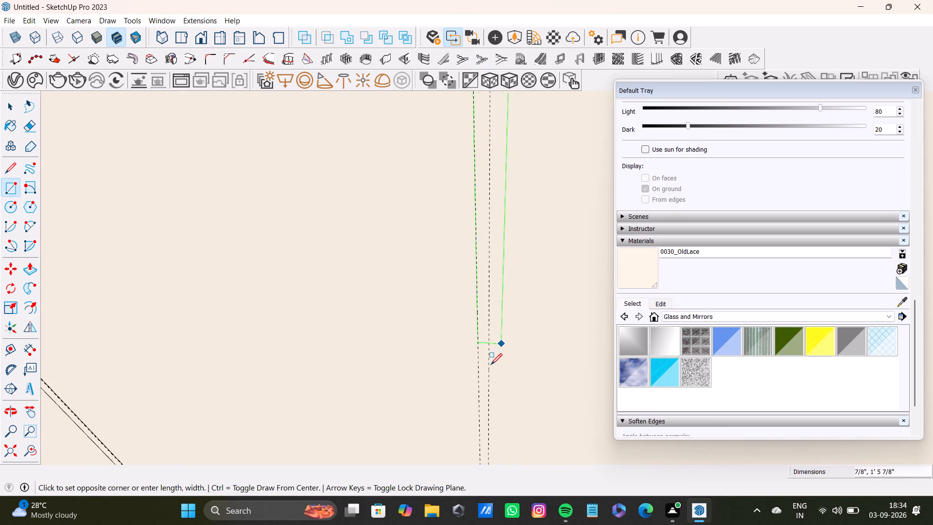
pyautogui.moveTo(488, 369); pyautogui.dragTo(478, 111, button='middle')
pyautogui.moveTo(477, 364); pyautogui.dragTo(478, 75, button='middle')
pyautogui.scroll(3, 487, 310)
pyautogui.keyDown('shift'); pyautogui.moveTo(481, 344); pyautogui.dragTo(476, 107, button='middle'); pyautogui.keyUp('shift')
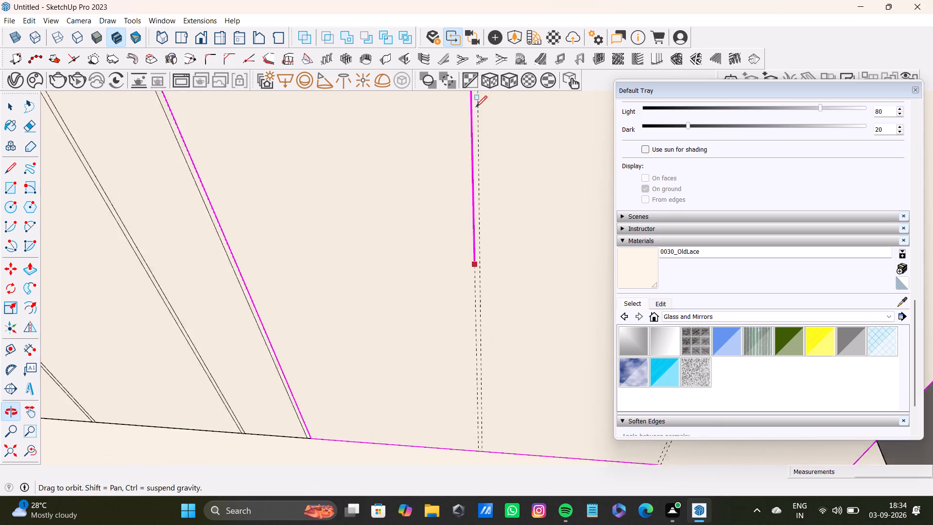
pyautogui.keyDown('shift'); pyautogui.moveTo(476, 107); pyautogui.dragTo(473, 113, button='middle'); pyautogui.keyUp('shift')
pyautogui.scroll(3, 498, 311)
pyautogui.moveTo(491, 348); pyautogui.dragTo(468, 245, button='middle')
pyautogui.scroll(12, 450, 295)
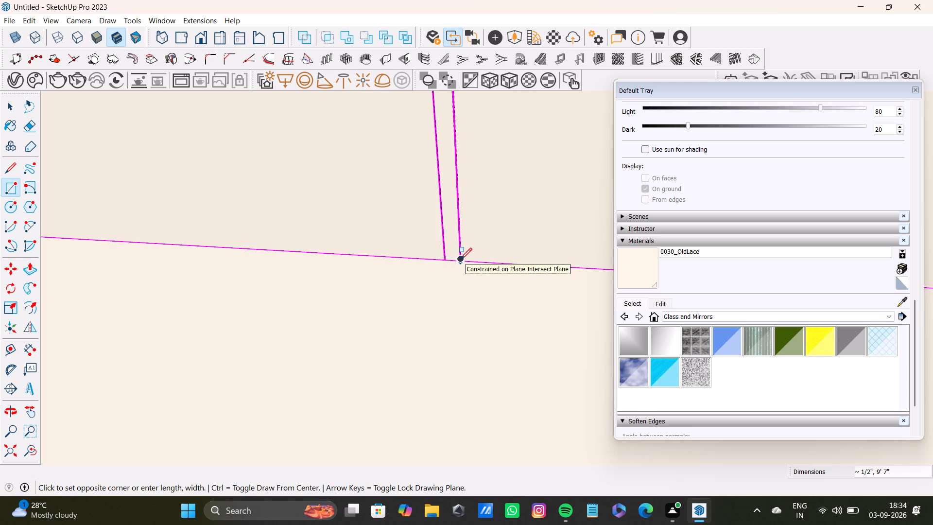
pyautogui.click(461, 259)
# Draw a rectangle about 1/2" by 9' 7" between the fifth pair of guides, from the panel's top edge to its base.
pyautogui.scroll(-8, 440, 226)
pyautogui.scroll(-12, 390, 120)
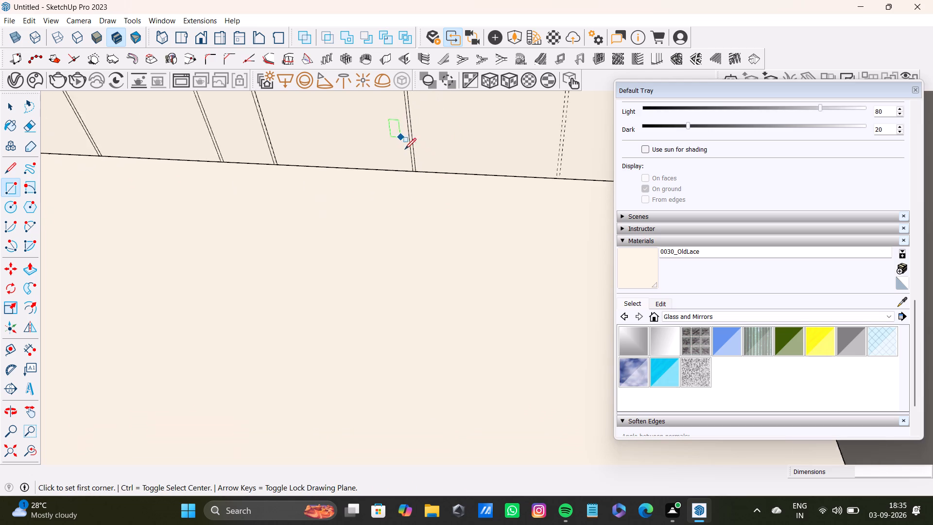
pyautogui.scroll(-10, 405, 149)
pyautogui.click(27, 451)
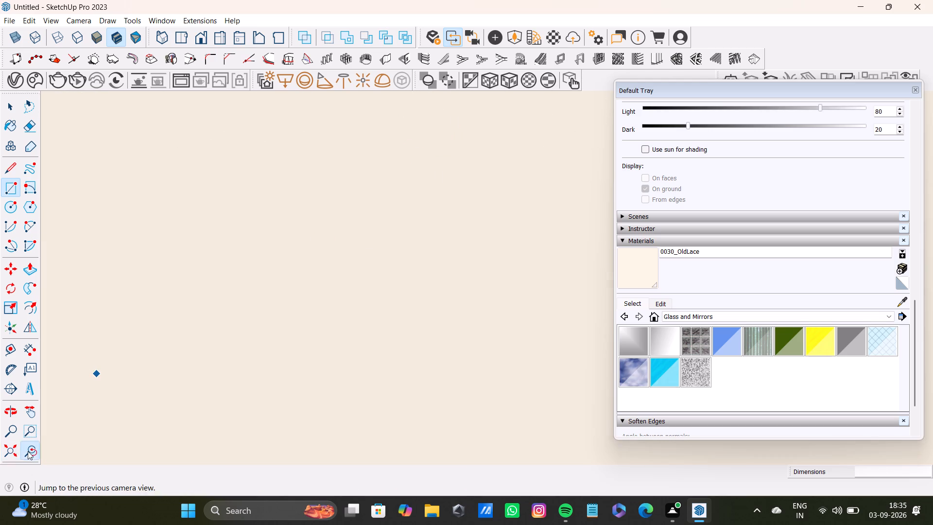
pyautogui.click(6, 448)
pyautogui.keyDown('shift'); pyautogui.moveTo(381, 196); pyautogui.dragTo(381, 281, button='middle'); pyautogui.keyUp('shift')
pyautogui.scroll(13, 382, 375)
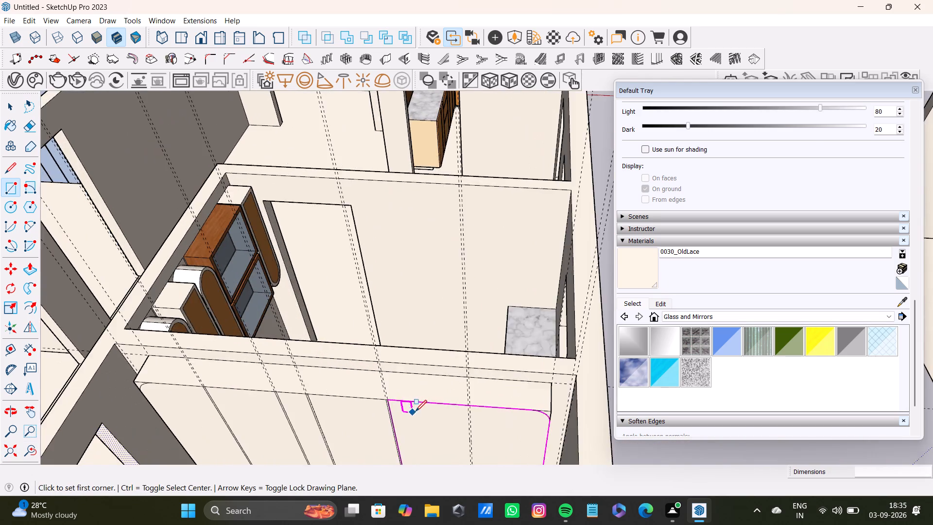
pyautogui.keyDown('shift'); pyautogui.moveTo(417, 410); pyautogui.dragTo(419, 274, button='middle'); pyautogui.keyUp('shift')
pyautogui.scroll(13, 510, 265)
pyautogui.scroll(9, 392, 279)
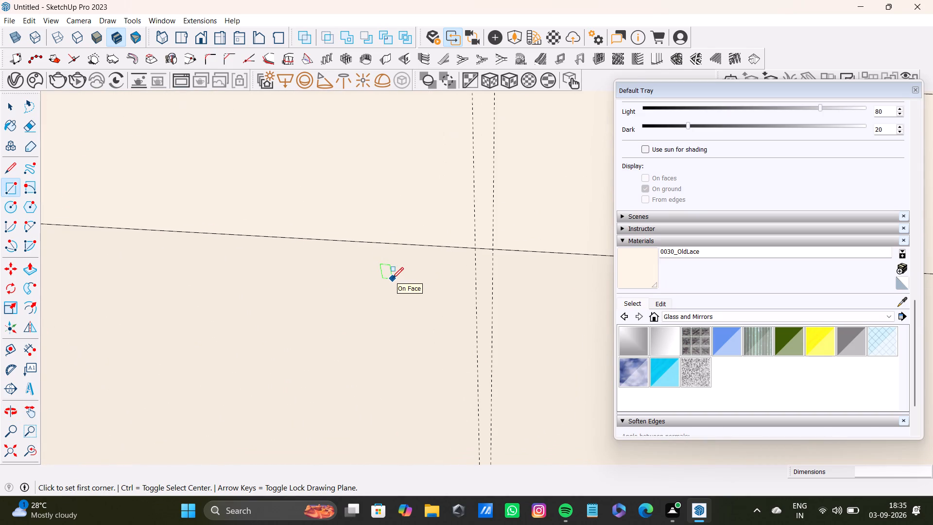
pyautogui.click(475, 250)
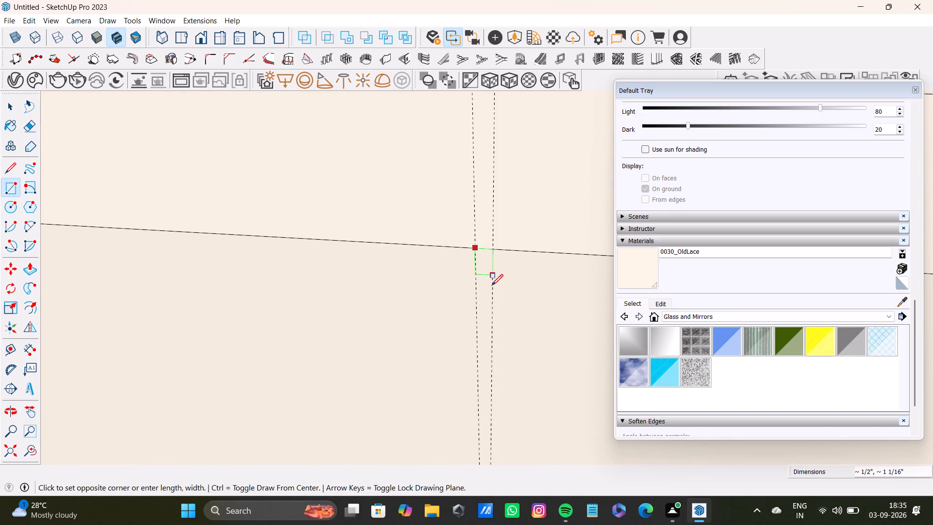
pyautogui.scroll(-2, 484, 379)
pyautogui.press('Left')
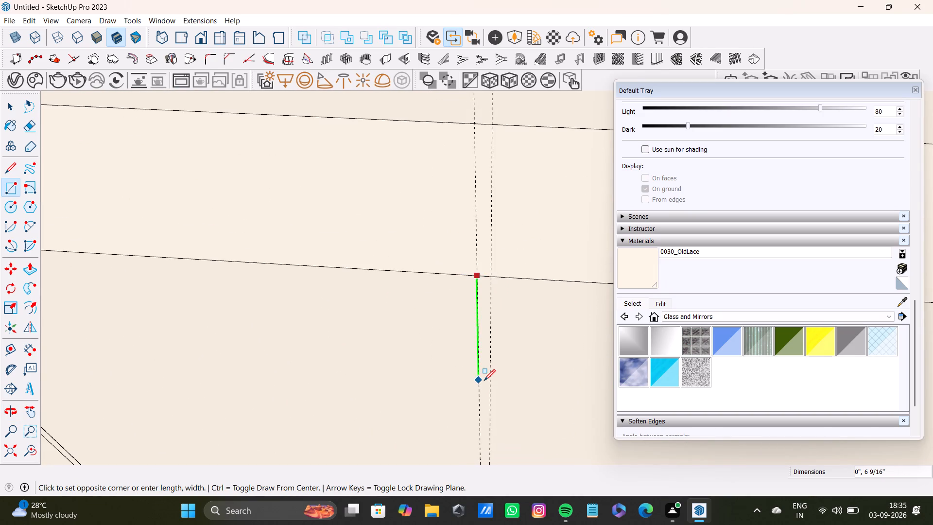
pyautogui.scroll(-6, 484, 385)
pyautogui.keyDown('shift'); pyautogui.moveTo(487, 399); pyautogui.dragTo(495, 174, button='middle'); pyautogui.keyUp('shift')
pyautogui.scroll(-3, 484, 334)
pyautogui.moveTo(477, 373); pyautogui.dragTo(455, 91, button='middle')
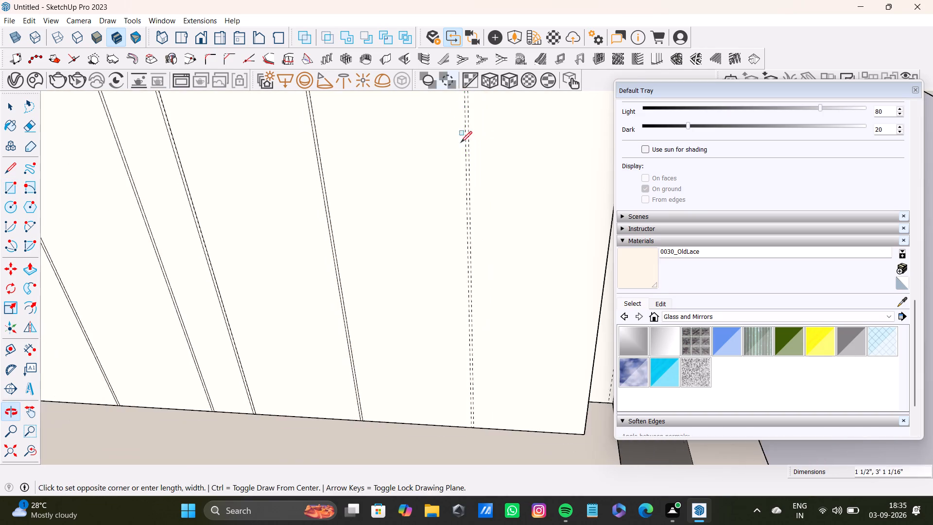
pyautogui.scroll(3, 467, 288)
pyautogui.moveTo(467, 317); pyautogui.dragTo(463, 148, button='middle')
pyautogui.scroll(11, 452, 283)
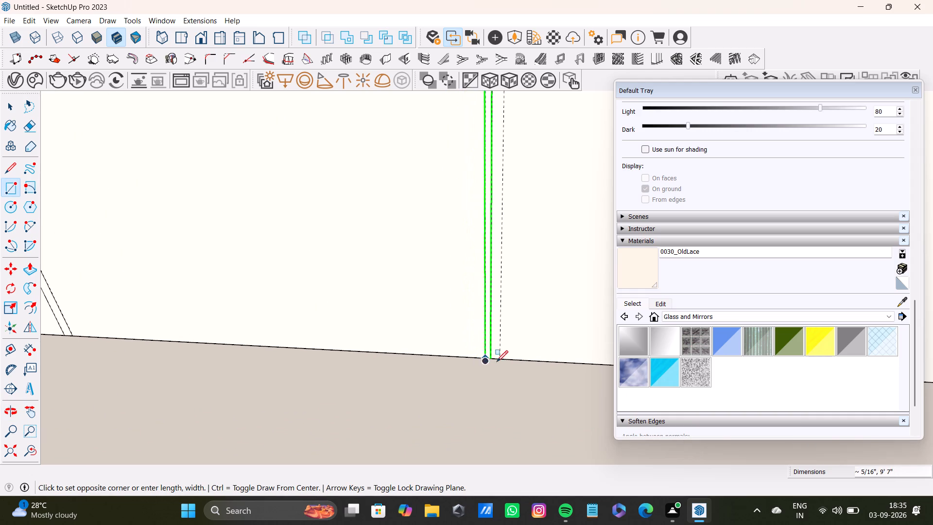
pyautogui.scroll(2, 499, 355)
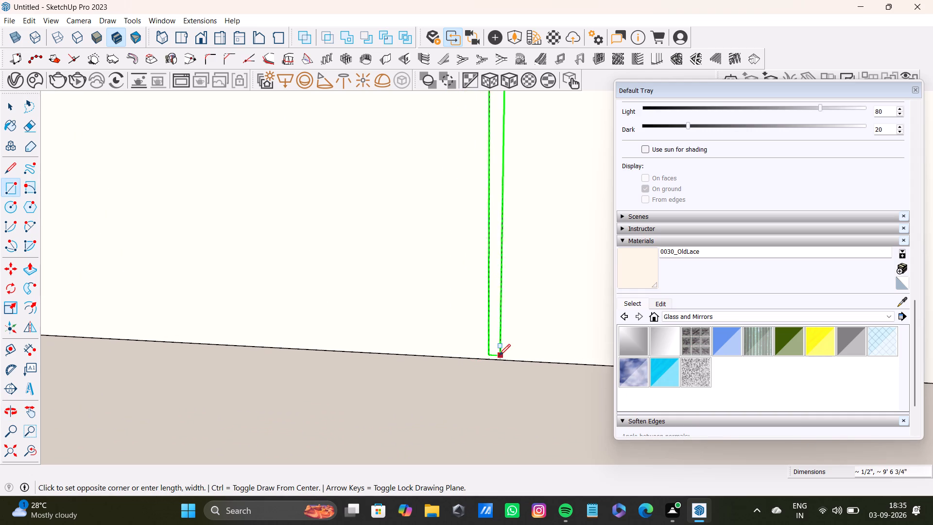
pyautogui.scroll(8, 499, 355)
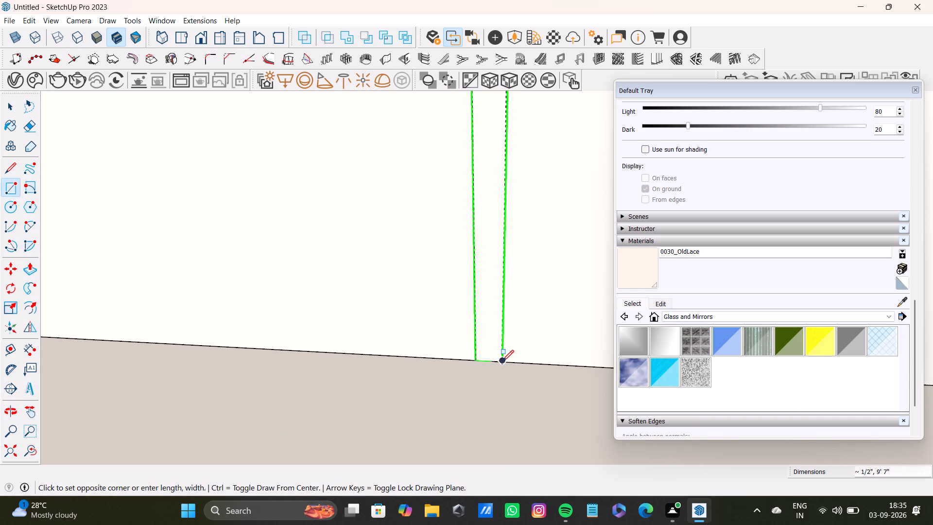
pyautogui.click(501, 360)
# Push/Pull the panel's first wide section, beside the first groove strip, outward by about 1/2".
pyautogui.scroll(-9, 347, 327)
pyautogui.scroll(1, 337, 329)
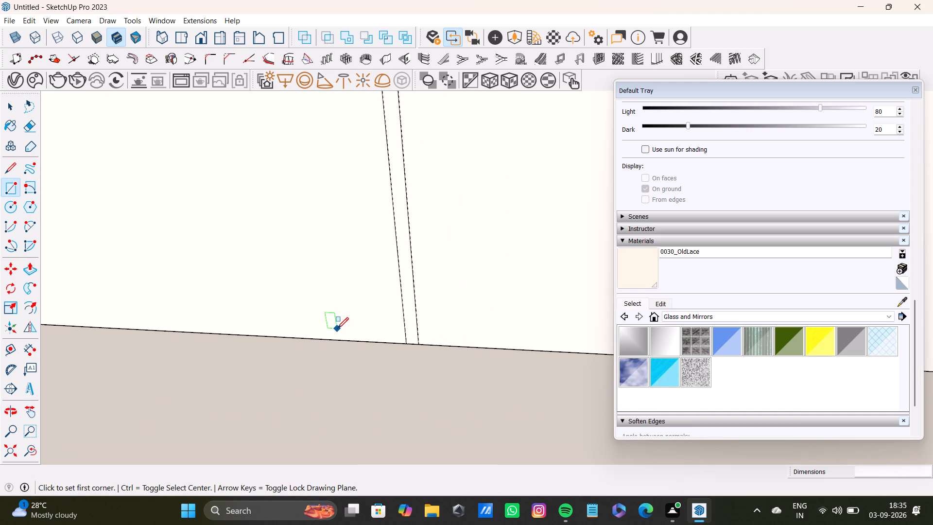
pyautogui.scroll(-19, 337, 329)
pyautogui.keyDown('shift'); pyautogui.moveTo(324, 305); pyautogui.dragTo(484, 338, button='middle'); pyautogui.keyUp('shift')
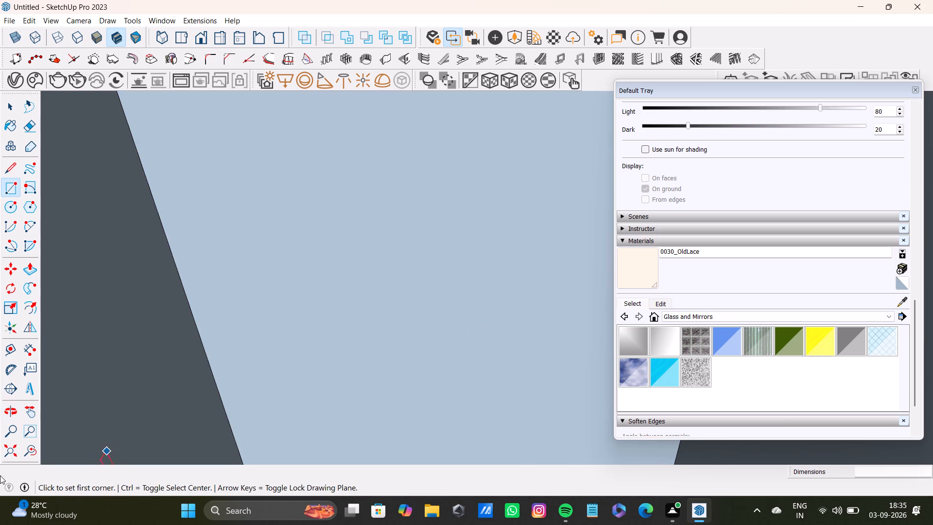
pyautogui.click(24, 449)
pyautogui.click(2, 454)
pyautogui.moveTo(324, 306); pyautogui.dragTo(336, 403, button='middle')
pyautogui.scroll(3, 367, 355)
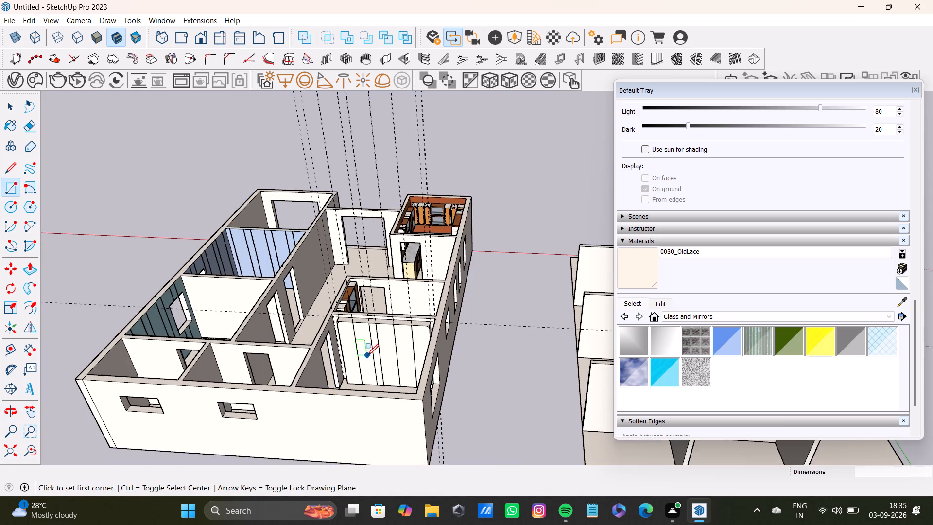
pyautogui.scroll(20, 367, 355)
pyautogui.scroll(13, 367, 355)
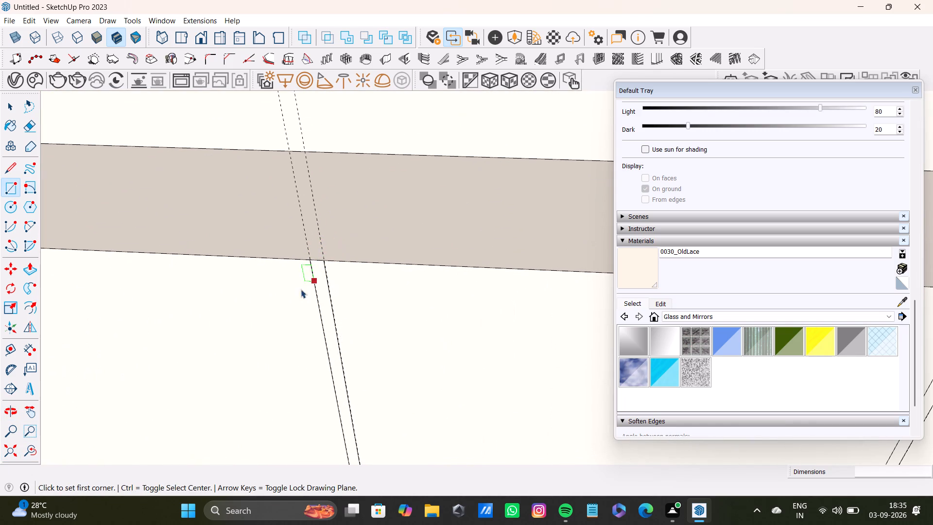
pyautogui.press('space')
pyautogui.click(282, 300)
pyautogui.press('p')
pyautogui.moveTo(282, 303); pyautogui.dragTo(282, 312)
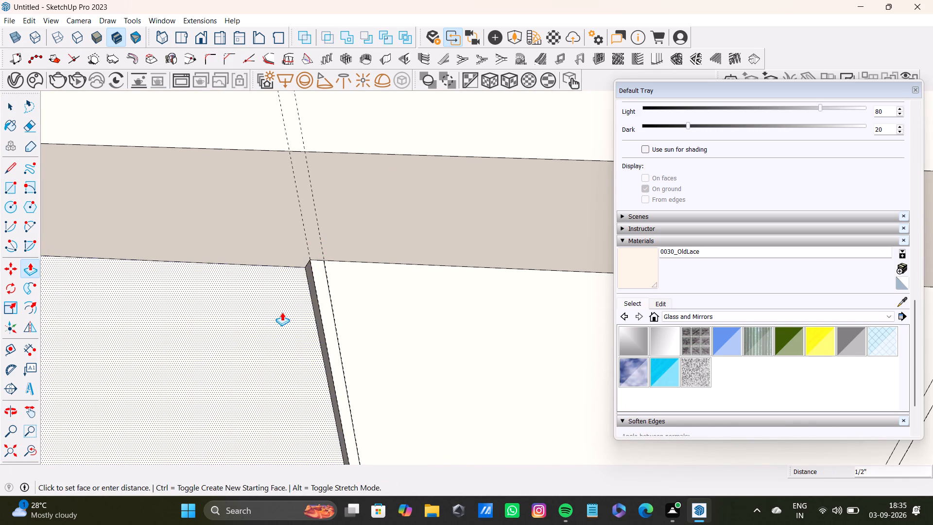
pyautogui.moveTo(282, 312); pyautogui.dragTo(282, 314)
# Push/Pull the second, third and fourth wide panel sections outward, flush with the first raised section.
pyautogui.press('space')
pyautogui.click(371, 296)
pyautogui.press('p')
pyautogui.moveTo(371, 296); pyautogui.dragTo(357, 302)
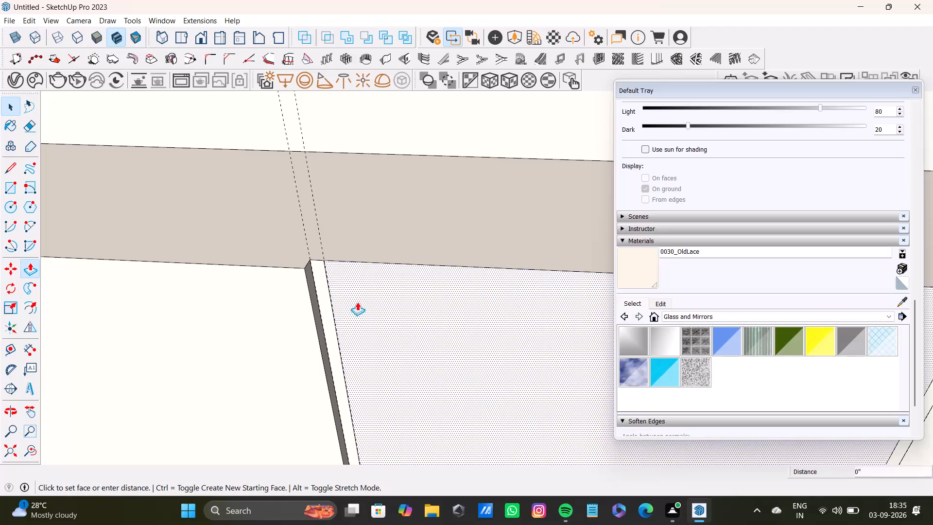
pyautogui.moveTo(357, 302); pyautogui.dragTo(294, 272)
pyautogui.press('space')
pyautogui.scroll(-14, 304, 313)
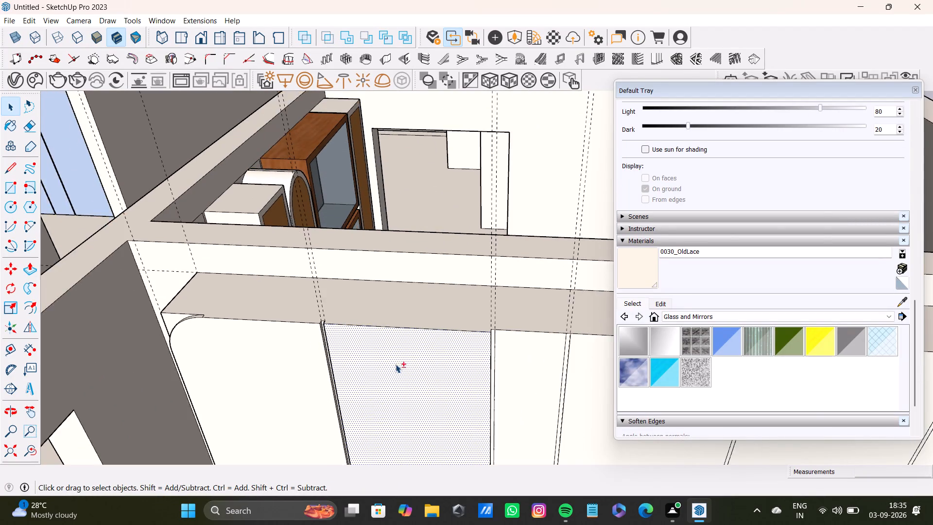
pyautogui.keyDown('shift'); pyautogui.moveTo(396, 364); pyautogui.dragTo(228, 349, button='middle'); pyautogui.keyUp('shift')
pyautogui.scroll(4, 344, 347)
pyautogui.click(358, 339)
pyautogui.press('p')
pyautogui.moveTo(358, 339); pyautogui.dragTo(286, 312)
pyautogui.press('space')
pyautogui.click(470, 351)
pyautogui.press('p')
pyautogui.moveTo(470, 351); pyautogui.dragTo(392, 340)
# Push/Pull the last two wide panel sections outward, flush with the other raised sections.
pyautogui.press('space')
pyautogui.scroll(-8, 392, 350)
pyautogui.keyDown('shift'); pyautogui.moveTo(481, 377); pyautogui.dragTo(276, 339, button='middle'); pyautogui.keyUp('shift')
pyautogui.click(400, 336)
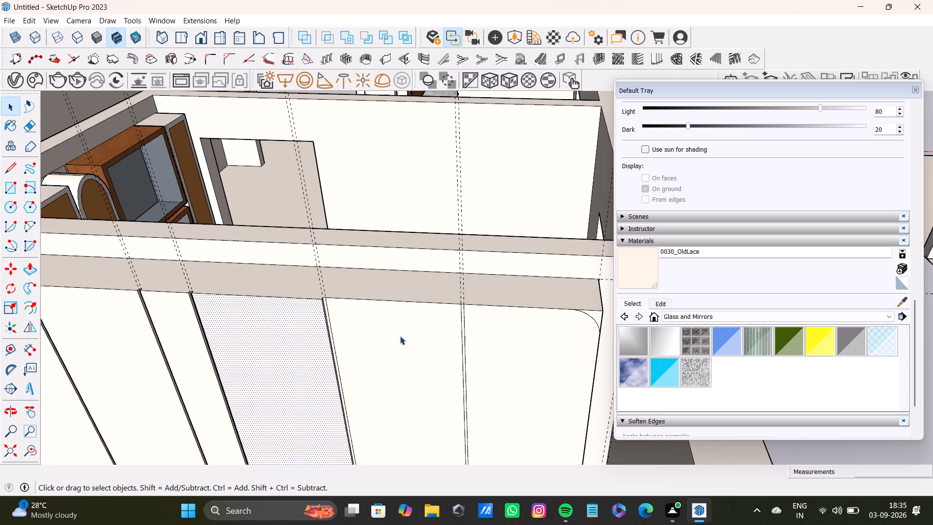
pyautogui.press('p')
pyautogui.moveTo(400, 336); pyautogui.dragTo(307, 305)
pyautogui.press('space')
pyautogui.click(497, 348)
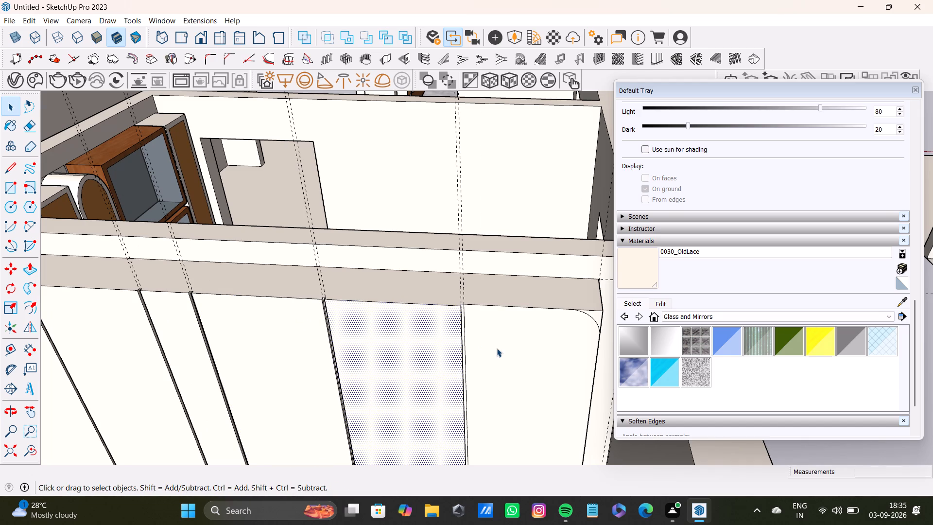
pyautogui.press('p')
pyautogui.moveTo(497, 348); pyautogui.dragTo(440, 343)
pyautogui.press('space')
# Push the leftover corner face outside the rounded corner of the last panel section back 10" to the wall.
pyautogui.scroll(-4, 434, 350)
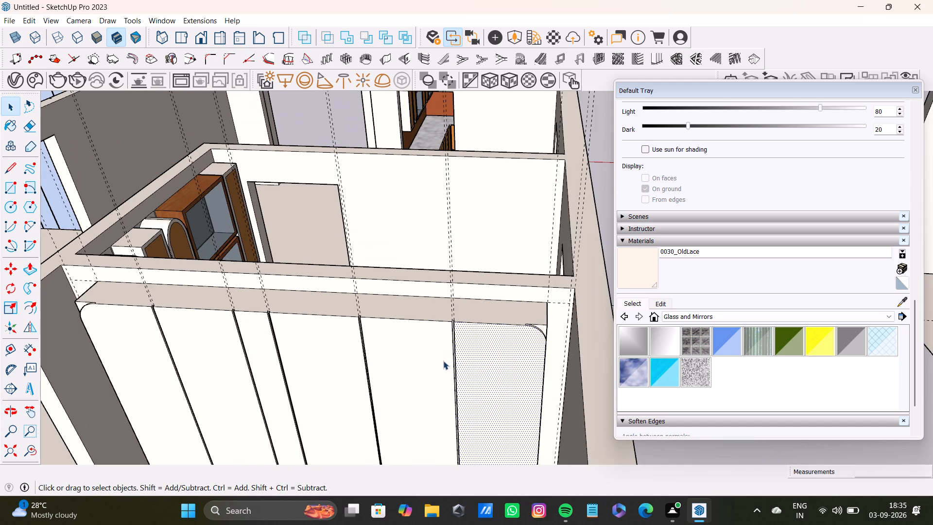
pyautogui.scroll(13, 525, 324)
pyautogui.moveTo(533, 334); pyautogui.dragTo(470, 320, button='middle')
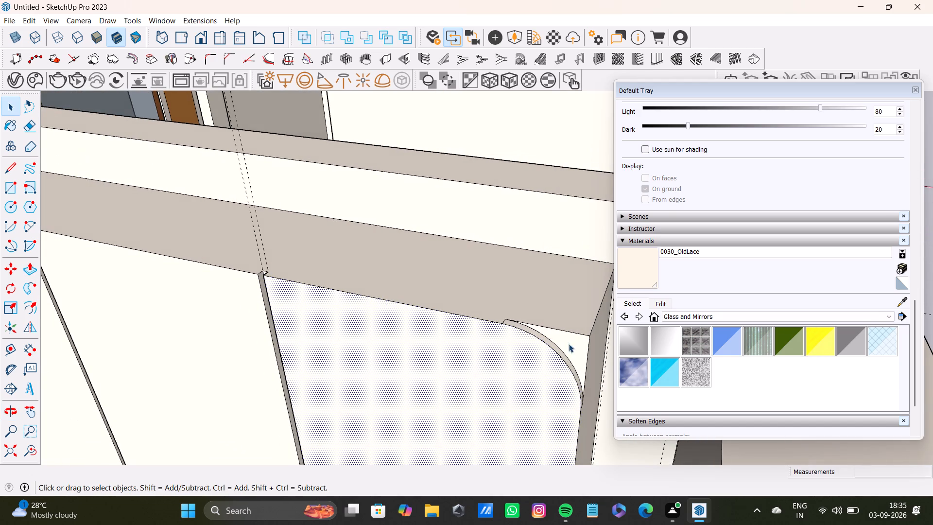
pyautogui.click(578, 346)
pyautogui.press('p')
pyautogui.moveTo(578, 346); pyautogui.dragTo(598, 288)
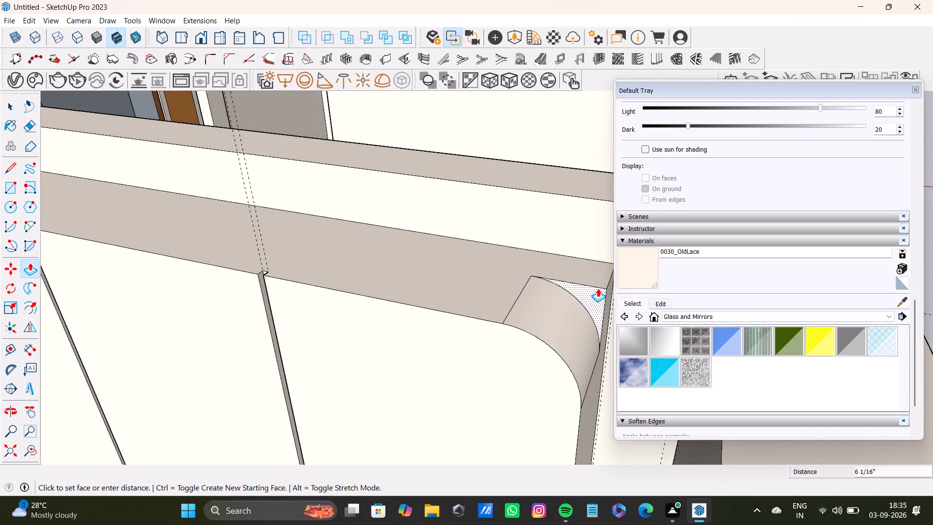
pyautogui.moveTo(598, 288); pyautogui.dragTo(616, 240)
# Push the leftover corner face outside the rounded corner of the first panel section back 10" to the wall.
pyautogui.scroll(-9, 445, 379)
pyautogui.moveTo(334, 375); pyautogui.dragTo(435, 350, button='middle')
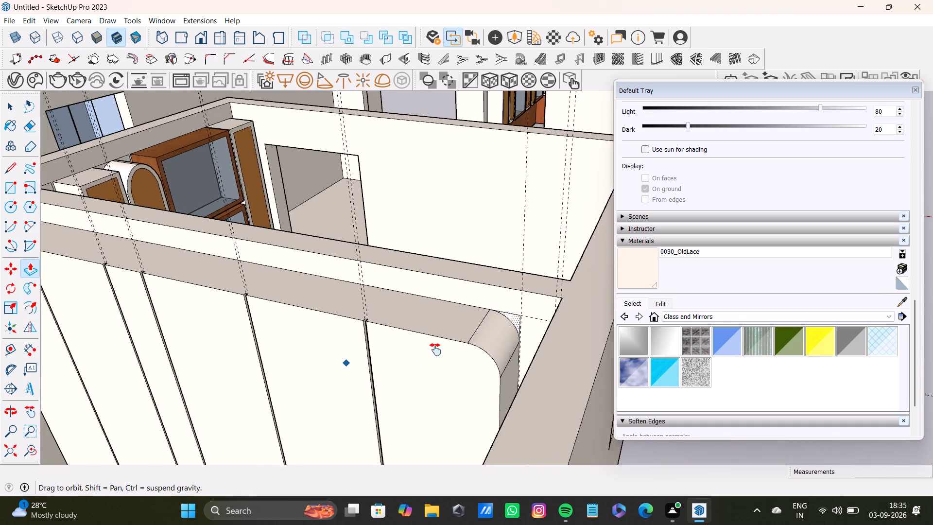
pyautogui.moveTo(435, 350); pyautogui.dragTo(680, 385, button='middle')
pyautogui.scroll(3, 223, 309)
pyautogui.moveTo(217, 279); pyautogui.dragTo(409, 299, button='middle')
pyautogui.scroll(2, 383, 318)
pyautogui.moveTo(444, 302); pyautogui.dragTo(231, 323, button='middle')
pyautogui.scroll(6, 352, 348)
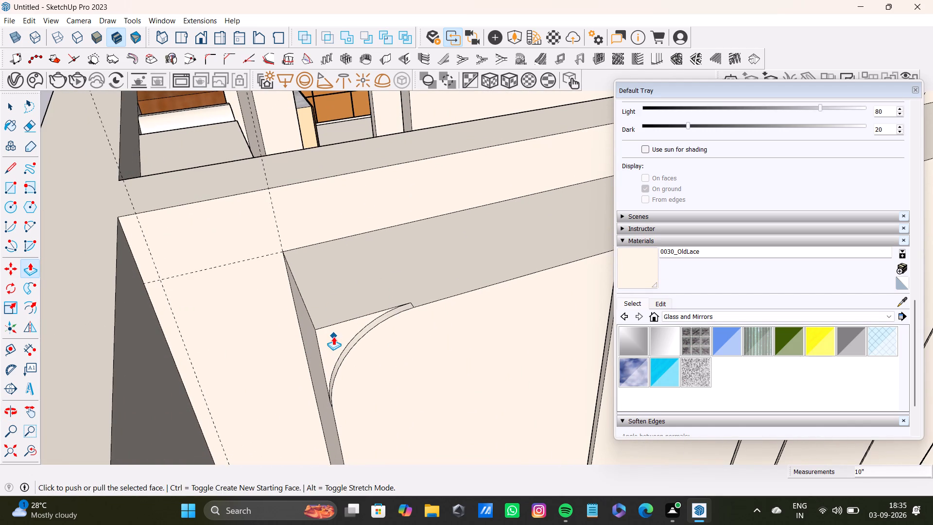
pyautogui.moveTo(333, 336); pyautogui.dragTo(313, 304)
pyautogui.press('space')
pyautogui.click(336, 346)
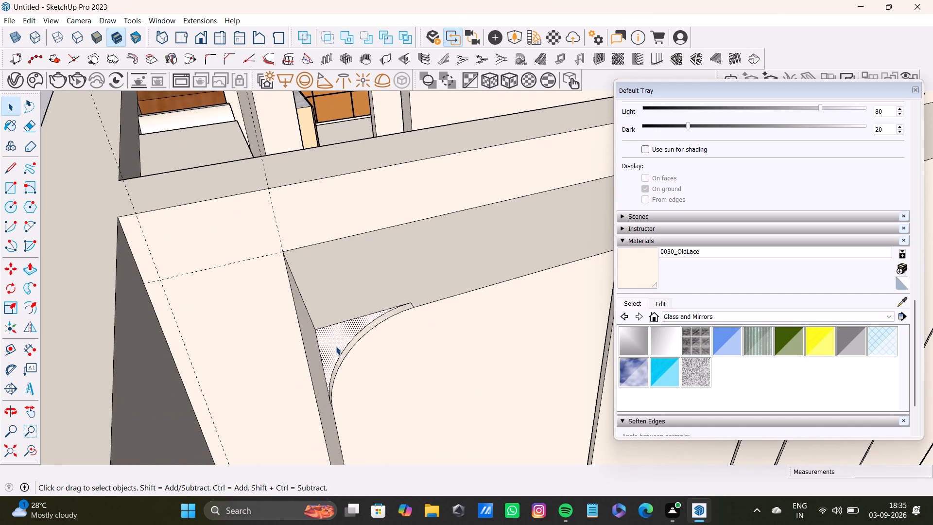
pyautogui.press('p')
pyautogui.moveTo(336, 346); pyautogui.dragTo(281, 230)
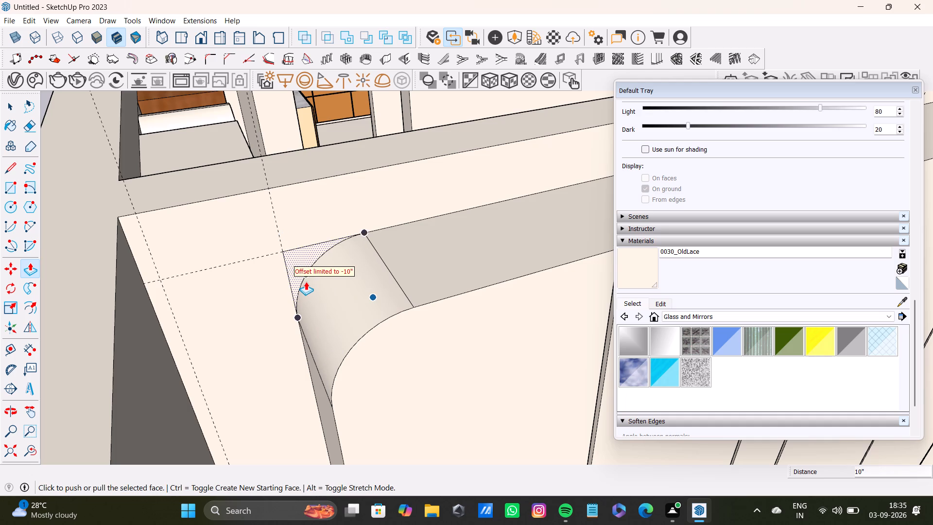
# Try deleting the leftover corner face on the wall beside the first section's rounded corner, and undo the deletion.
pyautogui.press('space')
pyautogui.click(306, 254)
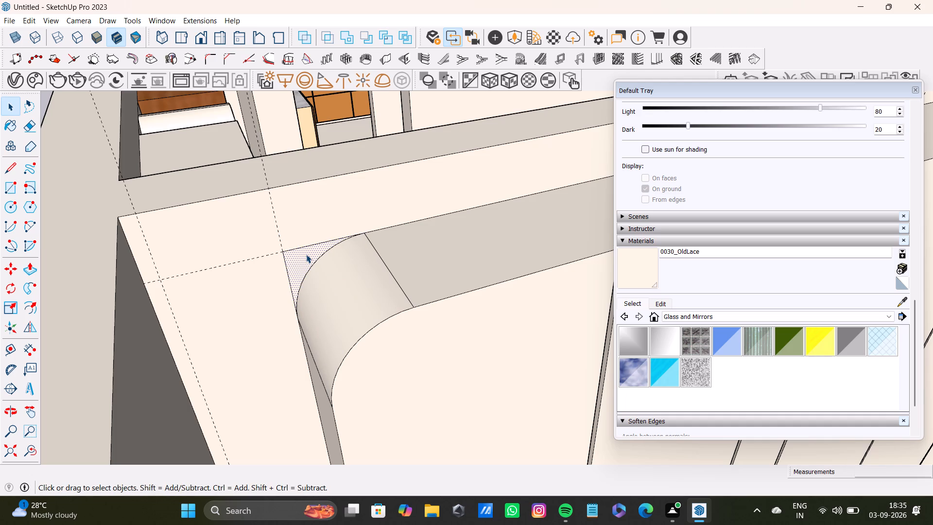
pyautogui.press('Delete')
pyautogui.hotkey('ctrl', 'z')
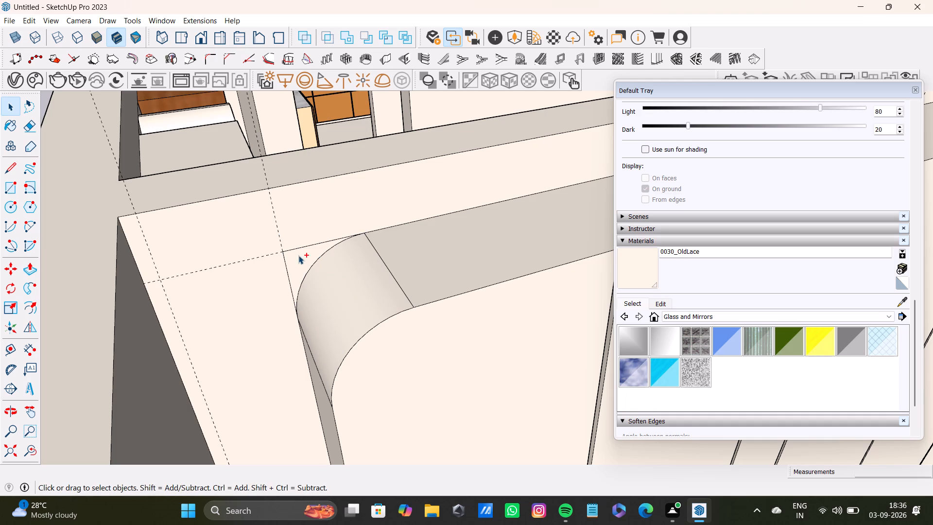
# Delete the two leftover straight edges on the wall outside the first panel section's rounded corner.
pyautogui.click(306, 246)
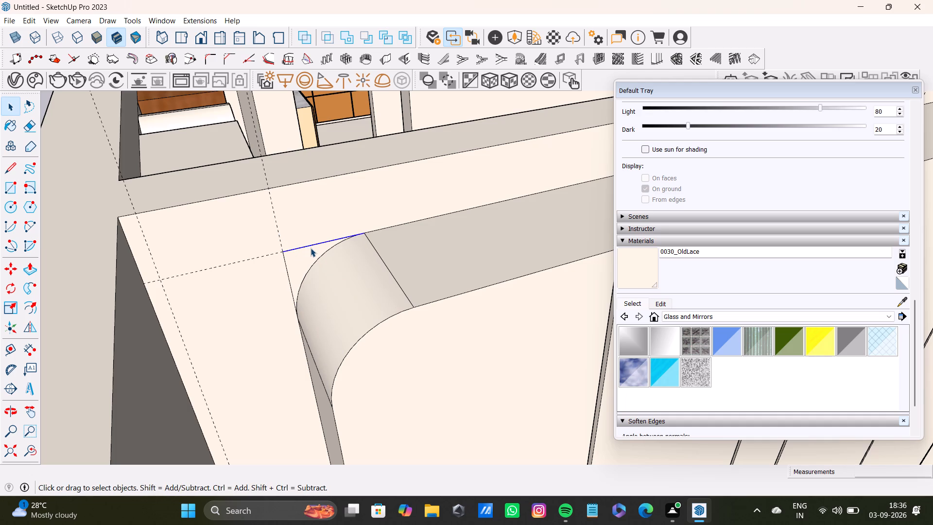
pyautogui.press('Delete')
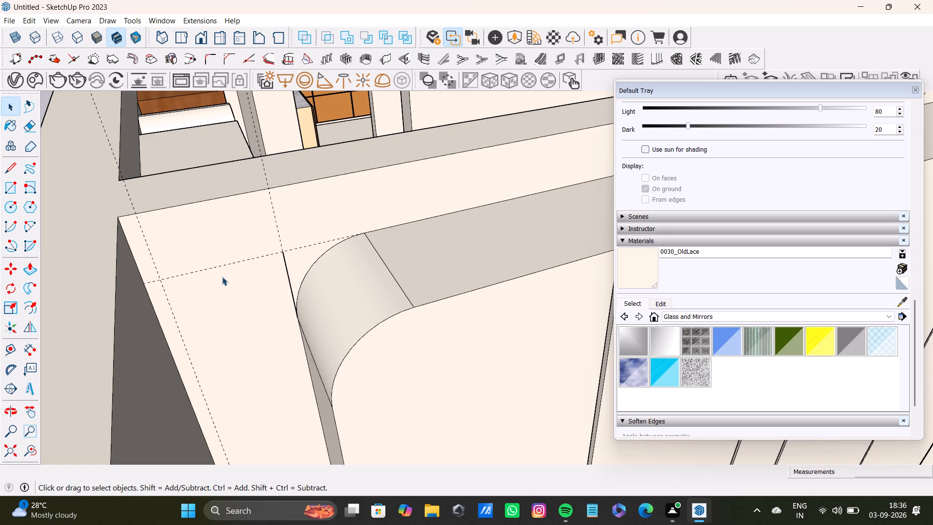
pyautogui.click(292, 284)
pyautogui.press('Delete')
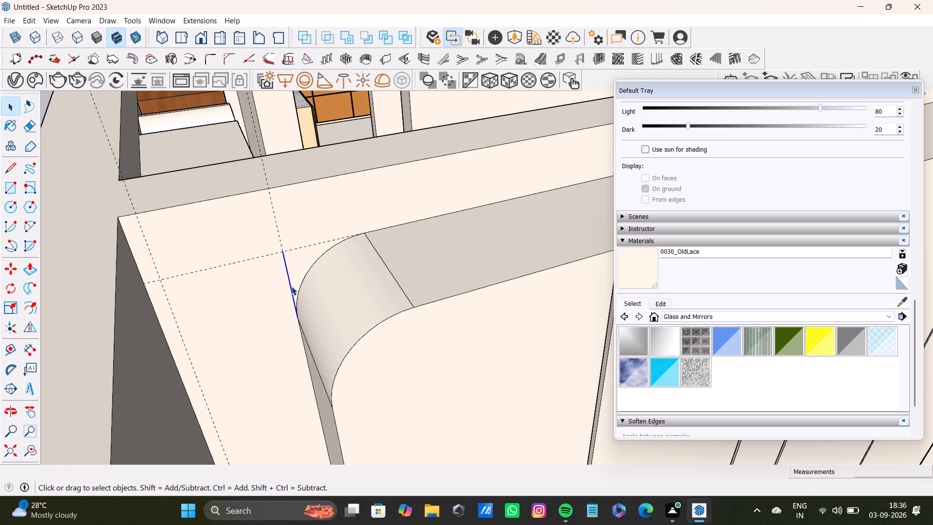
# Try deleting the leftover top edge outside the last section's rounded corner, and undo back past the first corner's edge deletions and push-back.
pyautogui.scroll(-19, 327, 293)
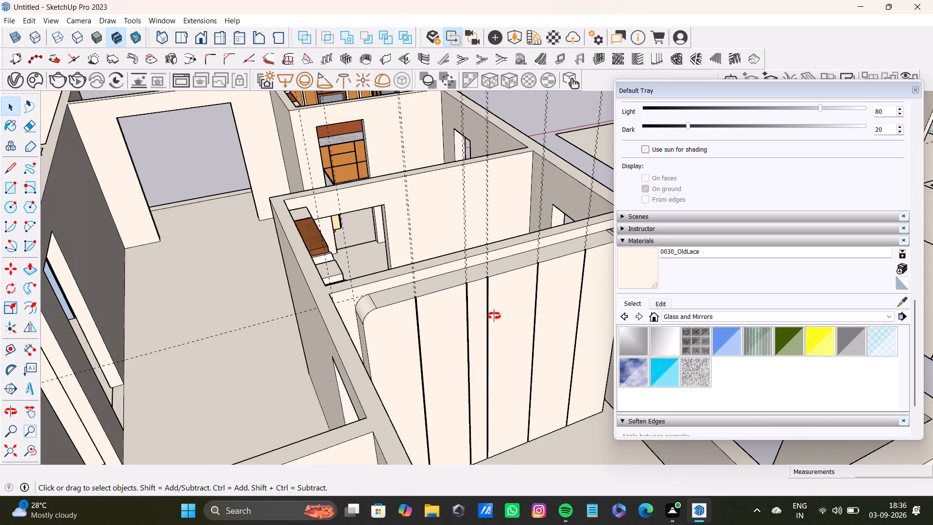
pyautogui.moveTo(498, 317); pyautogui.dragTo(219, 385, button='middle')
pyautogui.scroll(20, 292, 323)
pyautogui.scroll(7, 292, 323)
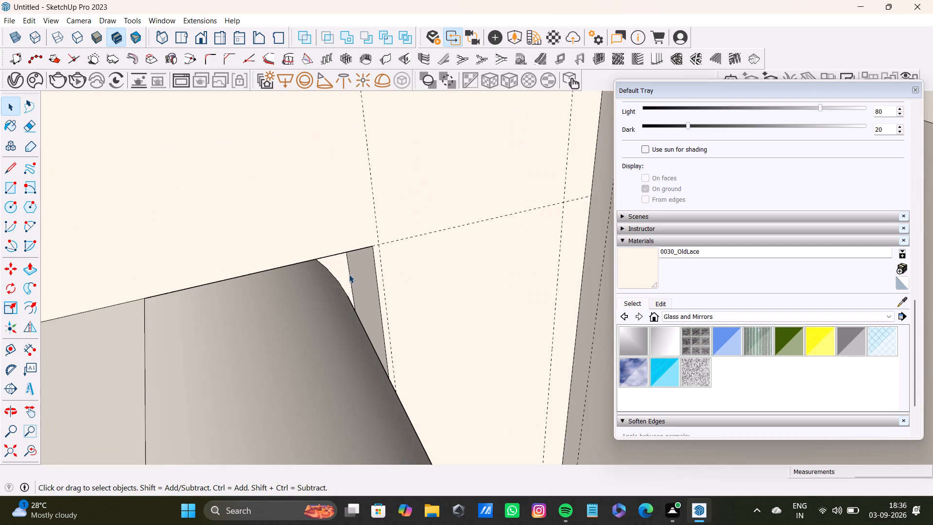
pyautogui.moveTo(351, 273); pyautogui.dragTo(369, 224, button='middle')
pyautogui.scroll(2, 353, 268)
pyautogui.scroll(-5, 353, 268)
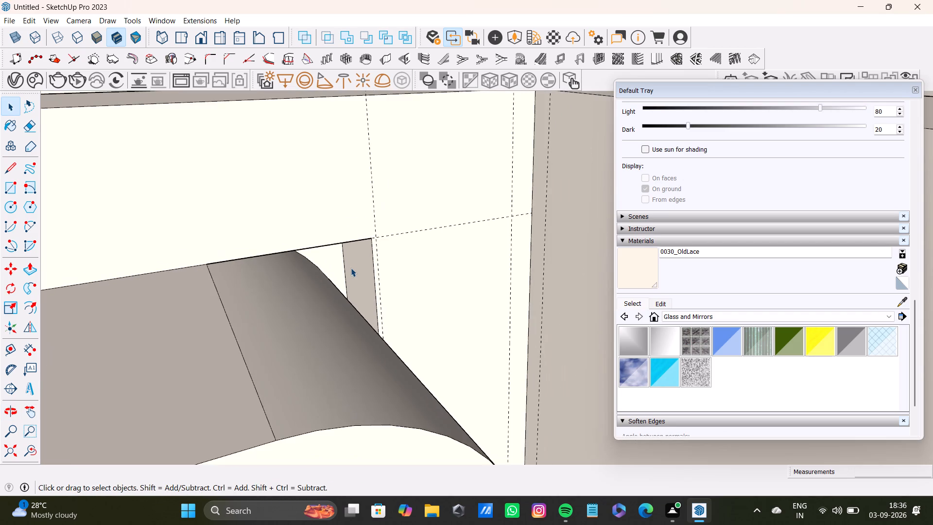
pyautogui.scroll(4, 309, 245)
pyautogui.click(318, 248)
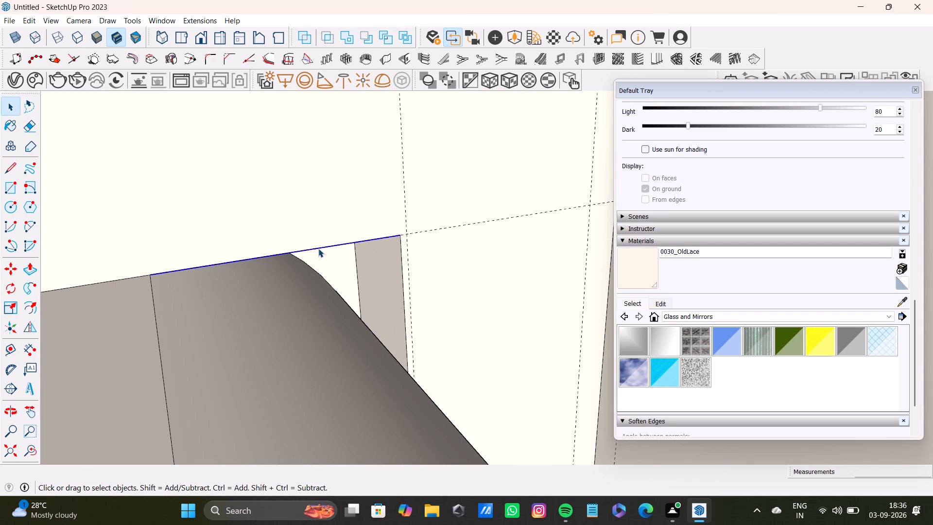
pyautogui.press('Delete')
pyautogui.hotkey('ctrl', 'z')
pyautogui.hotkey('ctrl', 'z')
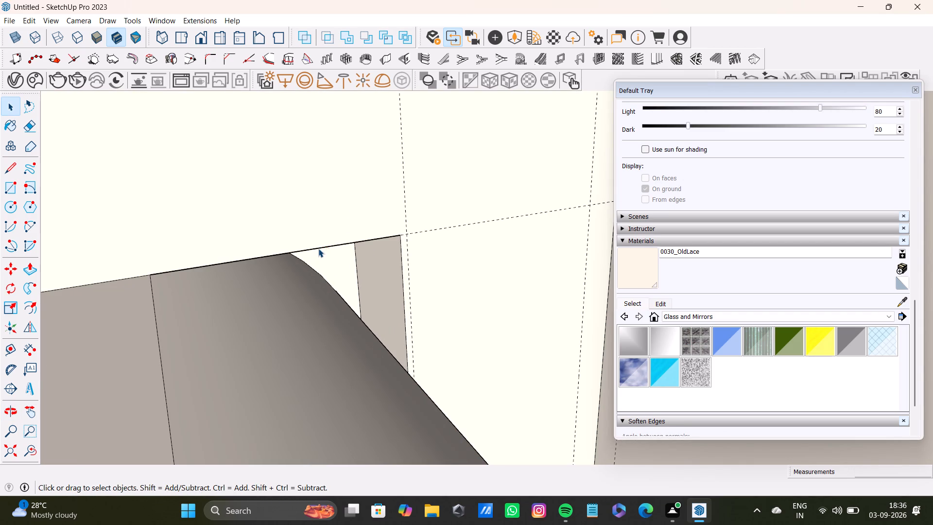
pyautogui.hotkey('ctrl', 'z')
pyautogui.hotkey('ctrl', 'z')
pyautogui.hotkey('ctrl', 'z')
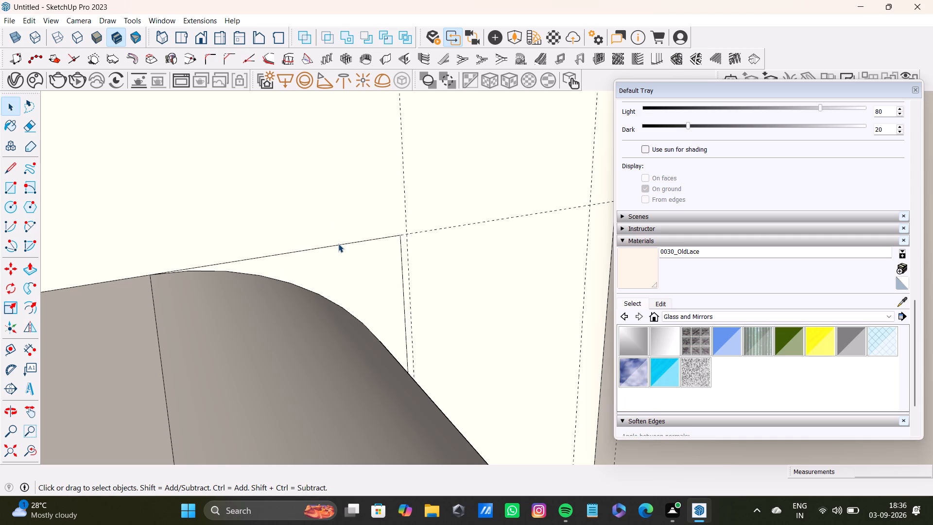
# Delete the leftover top and vertical edges on the wall outside the last panel section's rounded corner.
pyautogui.click(338, 244)
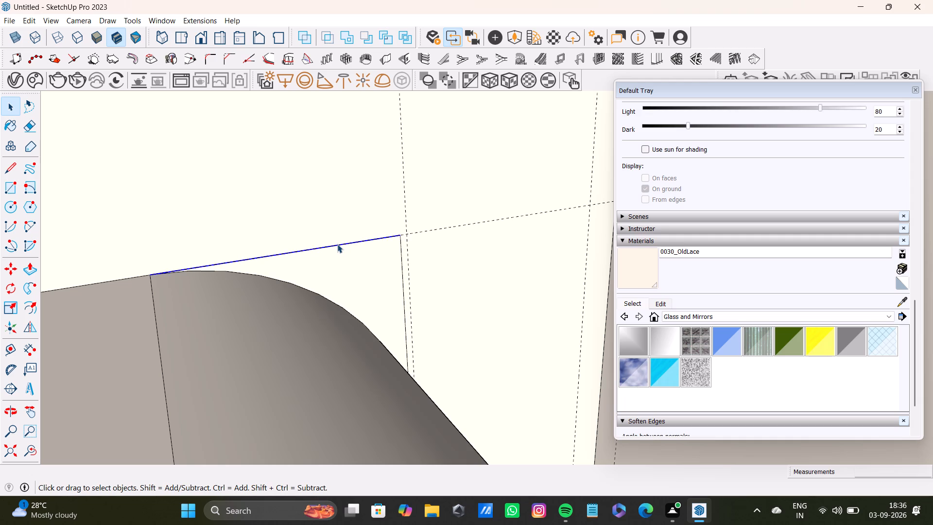
pyautogui.press('Delete')
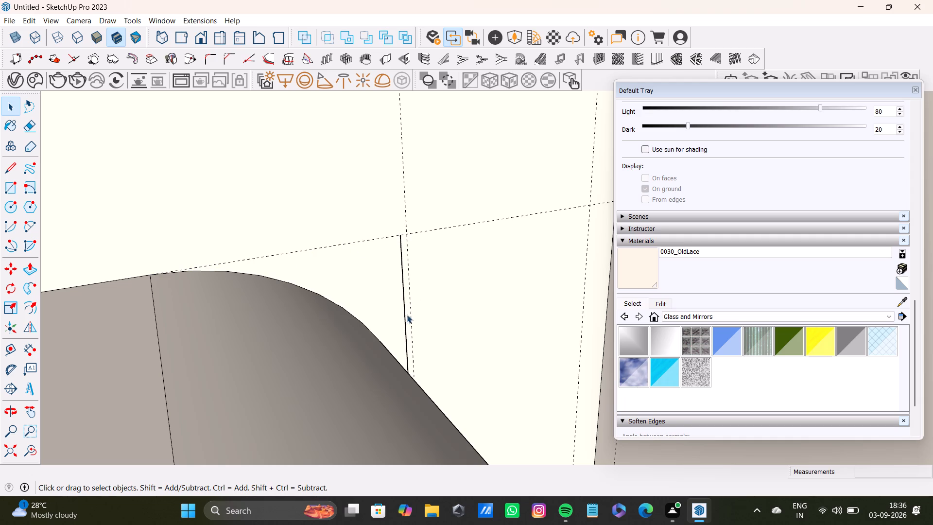
pyautogui.click(406, 315)
pyautogui.press('Delete')
# Push/Pull the leftover corner face outside the first panel section's rounded corner back flush with the wall.
pyautogui.scroll(-11, 410, 323)
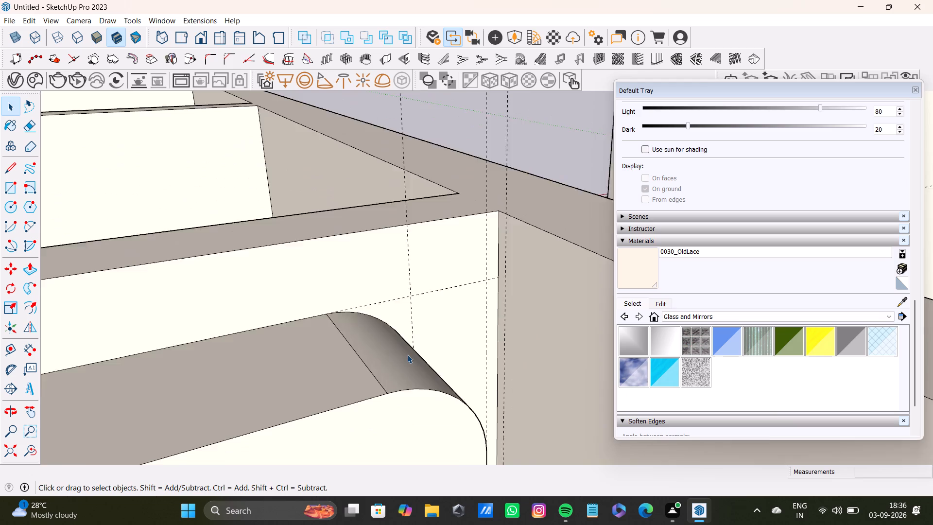
pyautogui.scroll(-20, 407, 354)
pyautogui.scroll(-8, 407, 354)
pyautogui.moveTo(298, 414); pyautogui.dragTo(386, 358, button='middle')
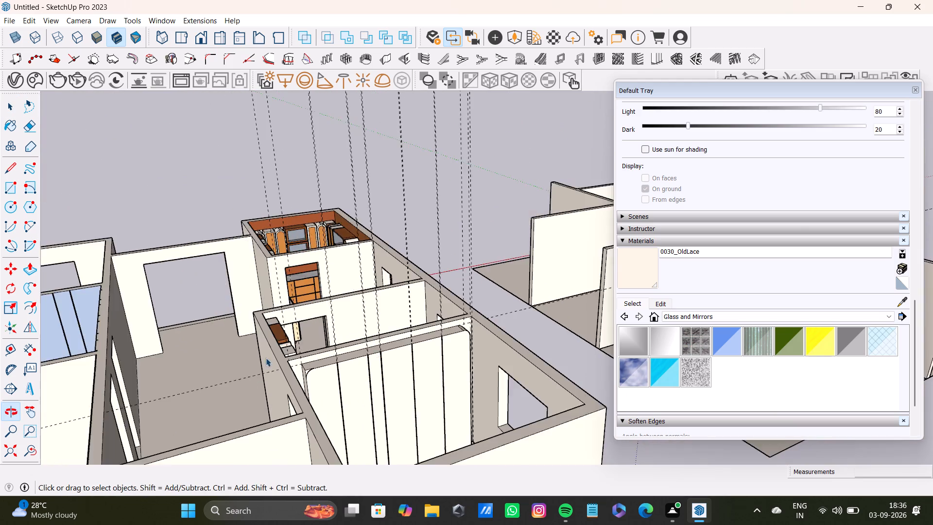
pyautogui.scroll(19, 266, 358)
pyautogui.moveTo(362, 395); pyautogui.dragTo(313, 405, button='middle')
pyautogui.click(309, 384)
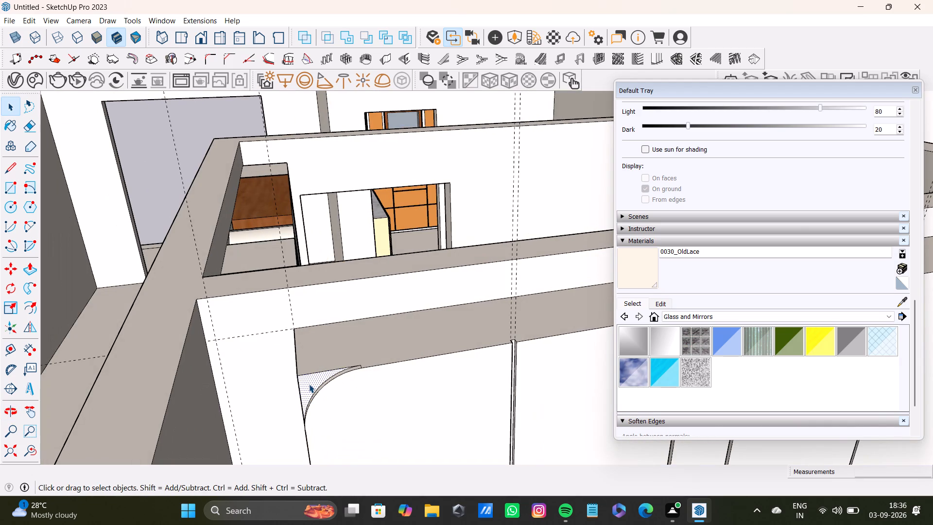
pyautogui.press('p')
pyautogui.moveTo(309, 384); pyautogui.dragTo(309, 311)
pyautogui.press('space')
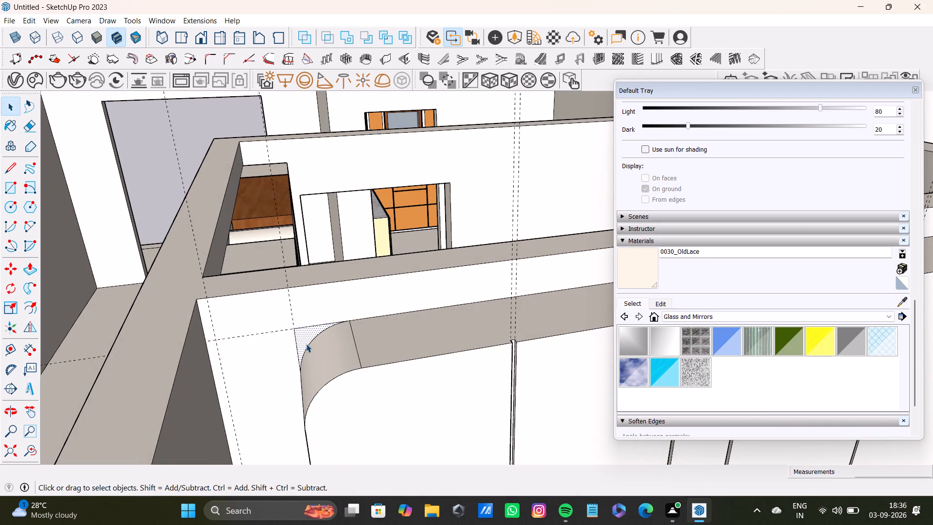
# Delete the leftover vertical and top edges on the wall outside the first panel section's rounded corner.
pyautogui.click(295, 345)
pyautogui.press('Delete')
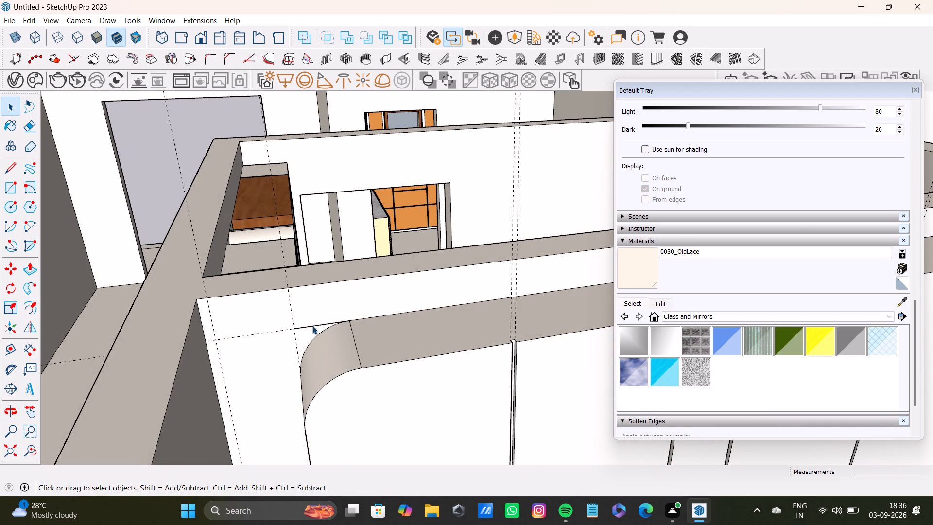
pyautogui.click(315, 325)
pyautogui.press('Delete')
# Examine the grooved wall panel and its rounded corners from several angles.
pyautogui.scroll(-20, 304, 347)
pyautogui.moveTo(403, 393); pyautogui.dragTo(398, 363, button='middle')
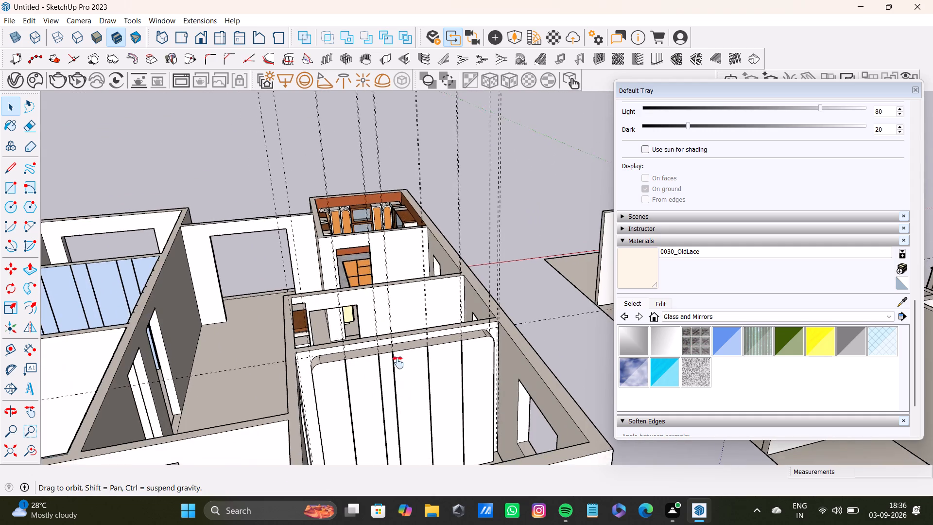
pyautogui.moveTo(398, 363); pyautogui.dragTo(439, 308, button='middle')
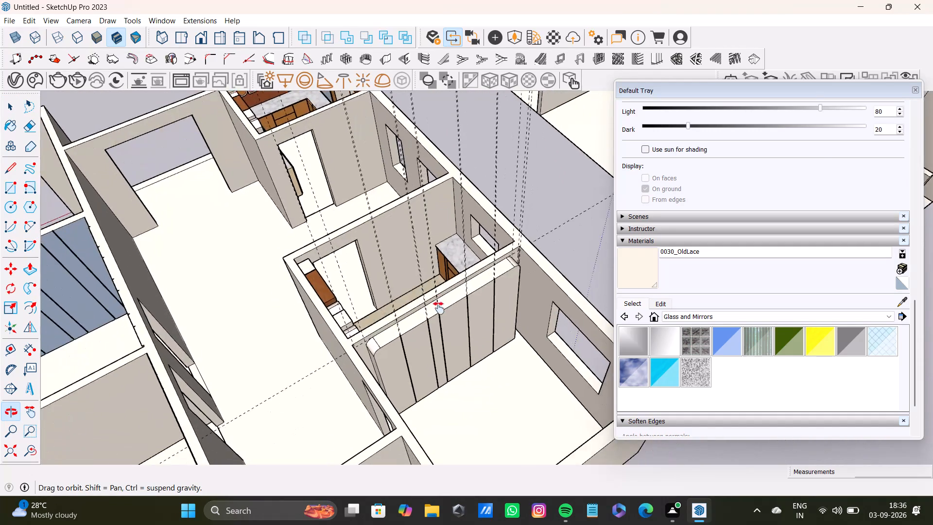
pyautogui.moveTo(439, 308); pyautogui.dragTo(431, 292, button='middle')
pyautogui.scroll(4, 437, 328)
pyautogui.moveTo(389, 334); pyautogui.dragTo(134, 411, button='middle')
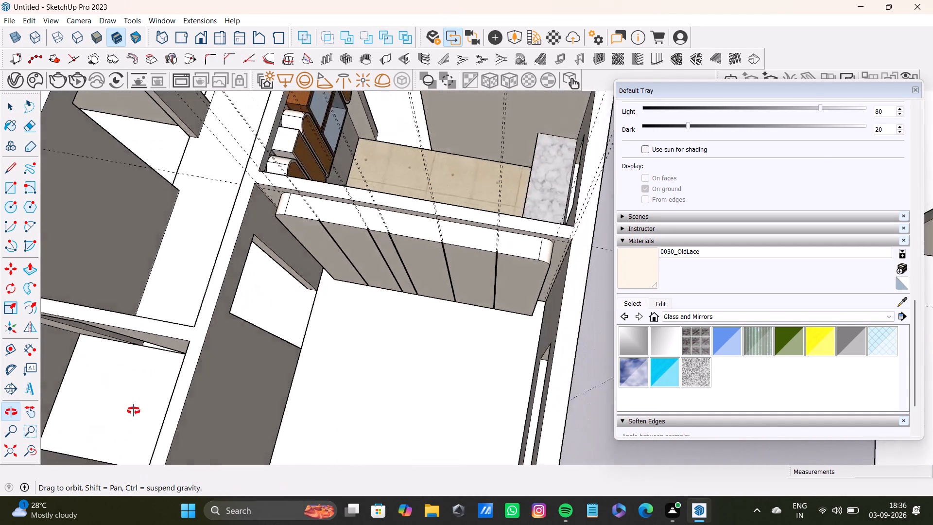
pyautogui.moveTo(134, 411); pyautogui.dragTo(127, 410, button='middle')
pyautogui.scroll(4, 416, 204)
pyautogui.keyDown('shift'); pyautogui.moveTo(404, 225); pyautogui.dragTo(436, 195, button='middle'); pyautogui.keyUp('shift')
pyautogui.scroll(4, 357, 169)
pyautogui.moveTo(360, 153); pyautogui.dragTo(336, 208, button='middle')
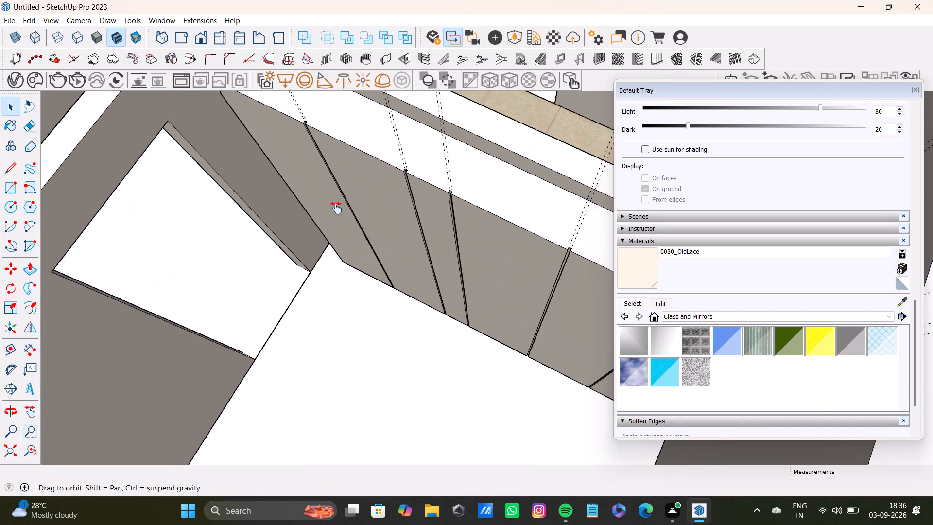
pyautogui.moveTo(336, 208); pyautogui.dragTo(332, 216, button='middle')
pyautogui.scroll(-9, 332, 224)
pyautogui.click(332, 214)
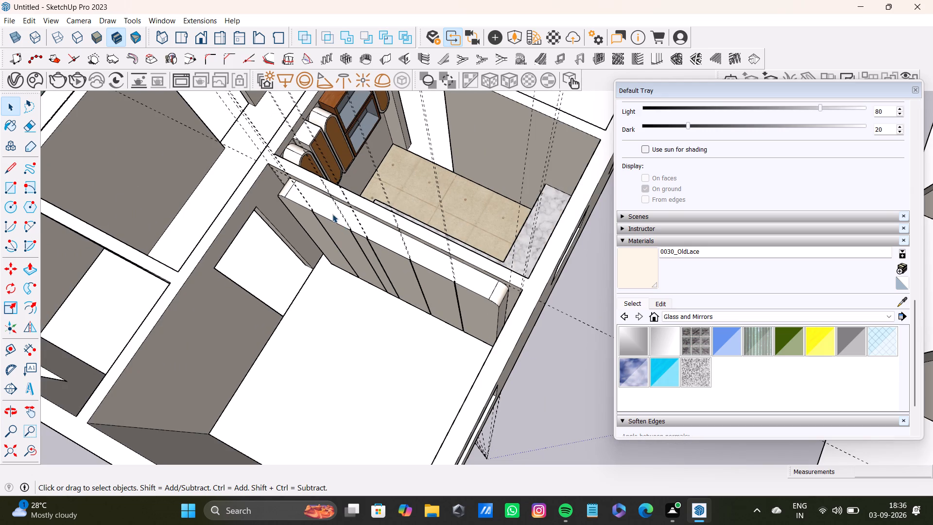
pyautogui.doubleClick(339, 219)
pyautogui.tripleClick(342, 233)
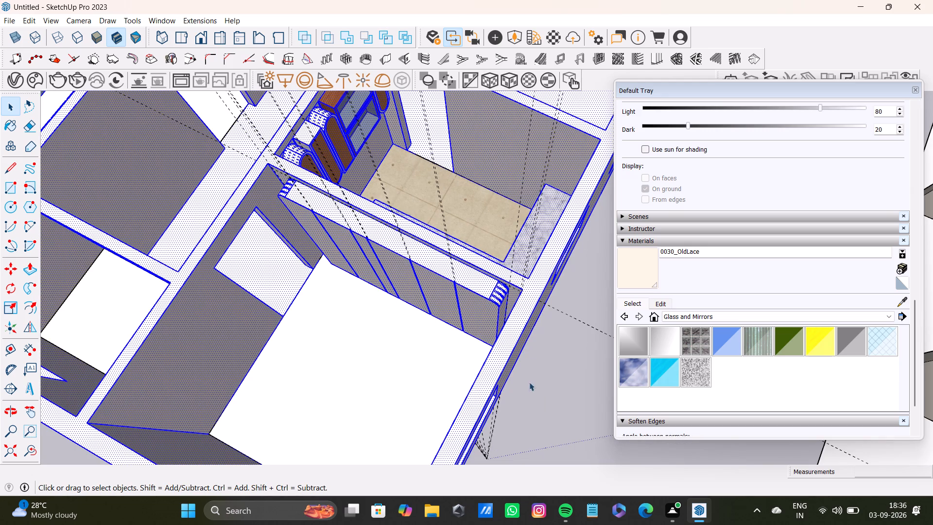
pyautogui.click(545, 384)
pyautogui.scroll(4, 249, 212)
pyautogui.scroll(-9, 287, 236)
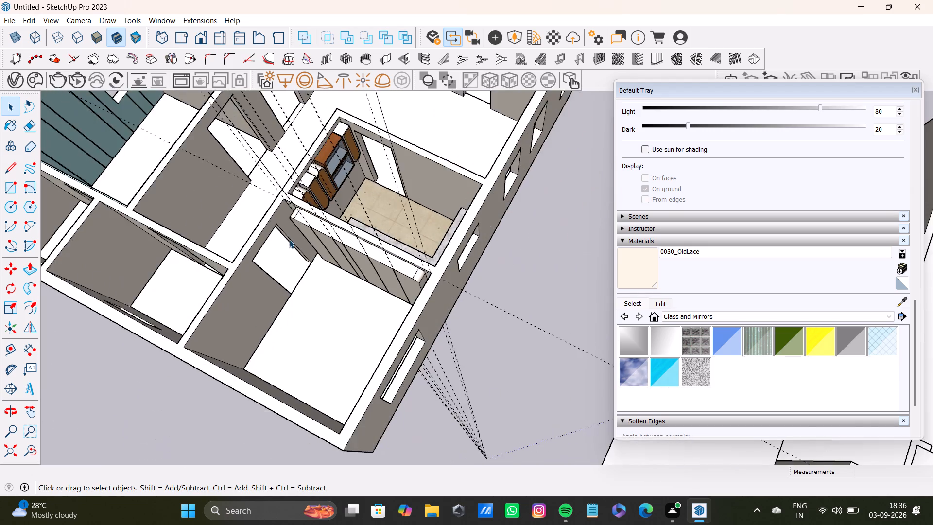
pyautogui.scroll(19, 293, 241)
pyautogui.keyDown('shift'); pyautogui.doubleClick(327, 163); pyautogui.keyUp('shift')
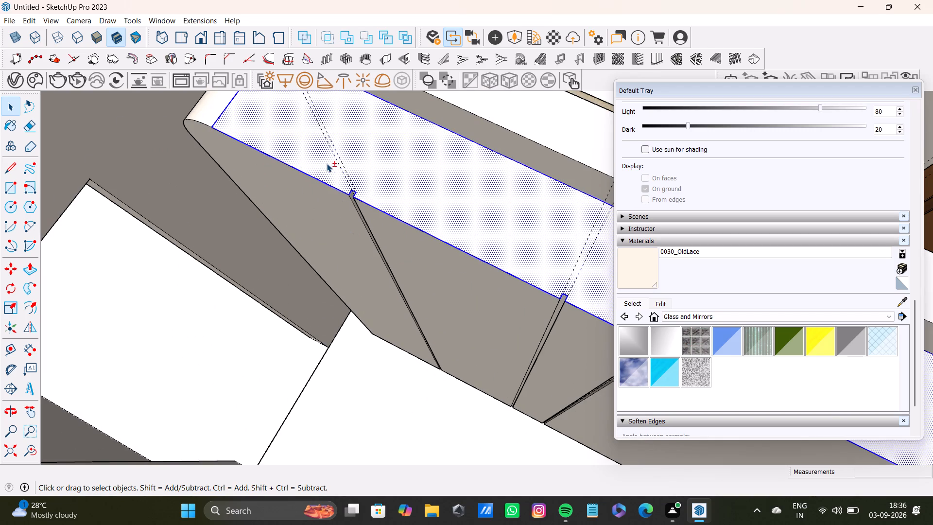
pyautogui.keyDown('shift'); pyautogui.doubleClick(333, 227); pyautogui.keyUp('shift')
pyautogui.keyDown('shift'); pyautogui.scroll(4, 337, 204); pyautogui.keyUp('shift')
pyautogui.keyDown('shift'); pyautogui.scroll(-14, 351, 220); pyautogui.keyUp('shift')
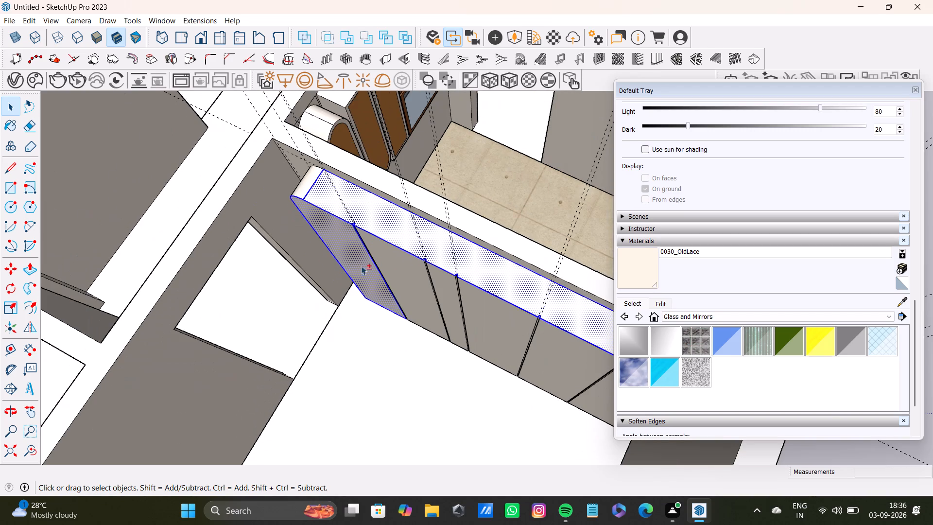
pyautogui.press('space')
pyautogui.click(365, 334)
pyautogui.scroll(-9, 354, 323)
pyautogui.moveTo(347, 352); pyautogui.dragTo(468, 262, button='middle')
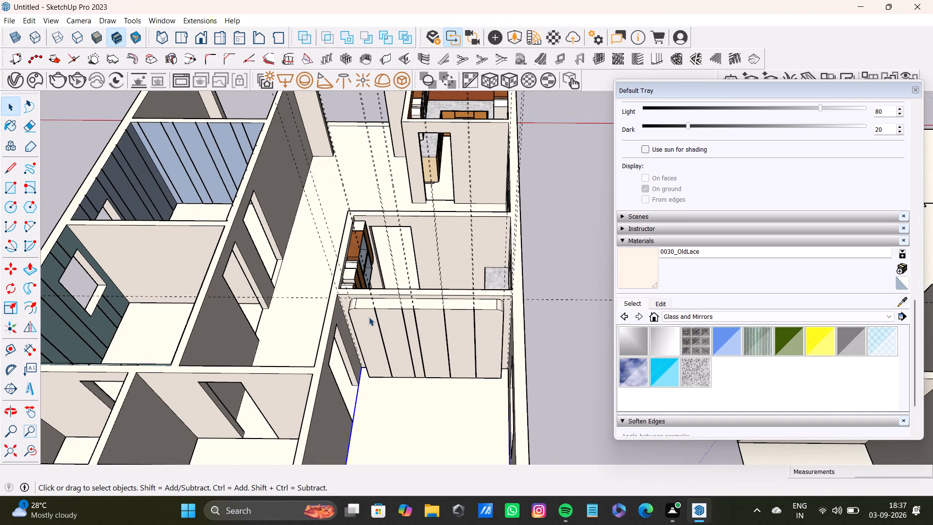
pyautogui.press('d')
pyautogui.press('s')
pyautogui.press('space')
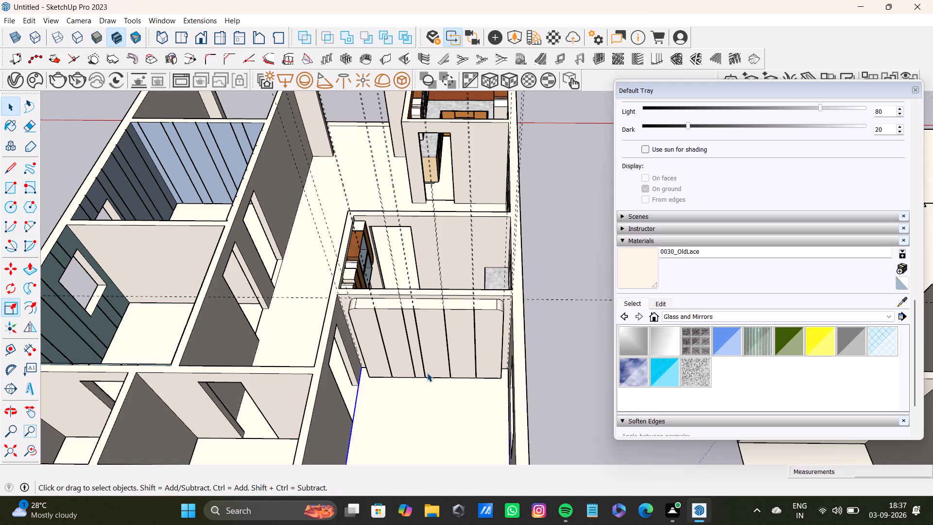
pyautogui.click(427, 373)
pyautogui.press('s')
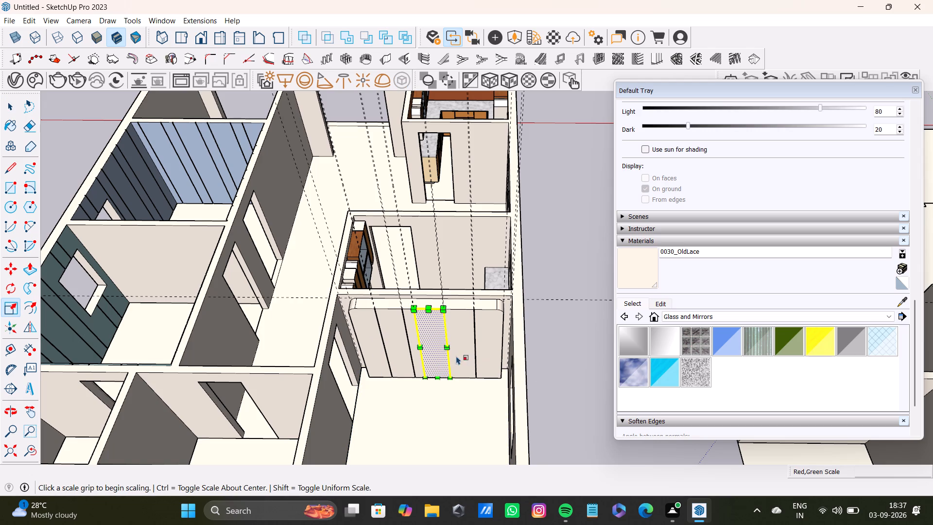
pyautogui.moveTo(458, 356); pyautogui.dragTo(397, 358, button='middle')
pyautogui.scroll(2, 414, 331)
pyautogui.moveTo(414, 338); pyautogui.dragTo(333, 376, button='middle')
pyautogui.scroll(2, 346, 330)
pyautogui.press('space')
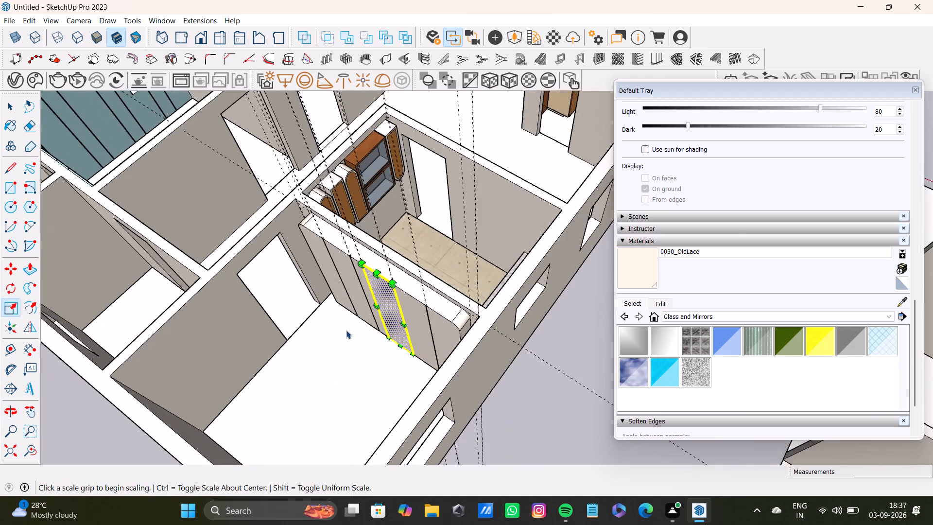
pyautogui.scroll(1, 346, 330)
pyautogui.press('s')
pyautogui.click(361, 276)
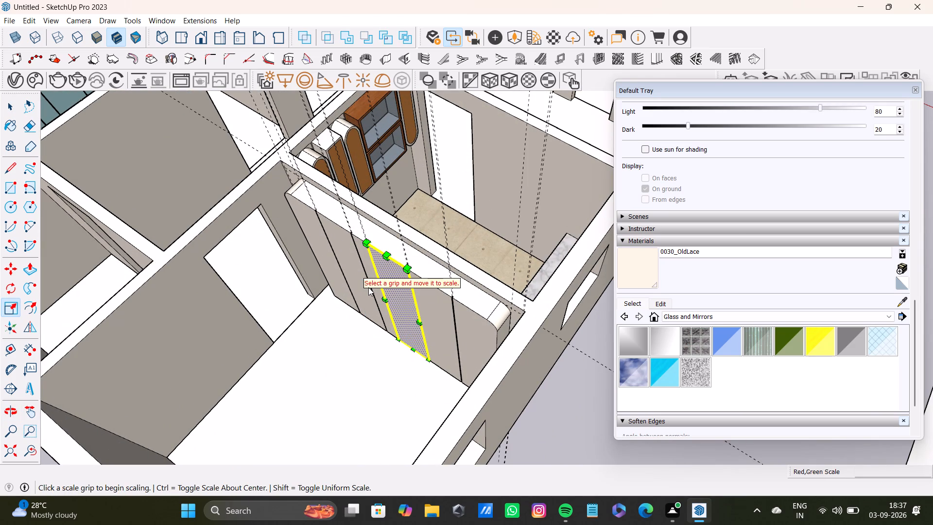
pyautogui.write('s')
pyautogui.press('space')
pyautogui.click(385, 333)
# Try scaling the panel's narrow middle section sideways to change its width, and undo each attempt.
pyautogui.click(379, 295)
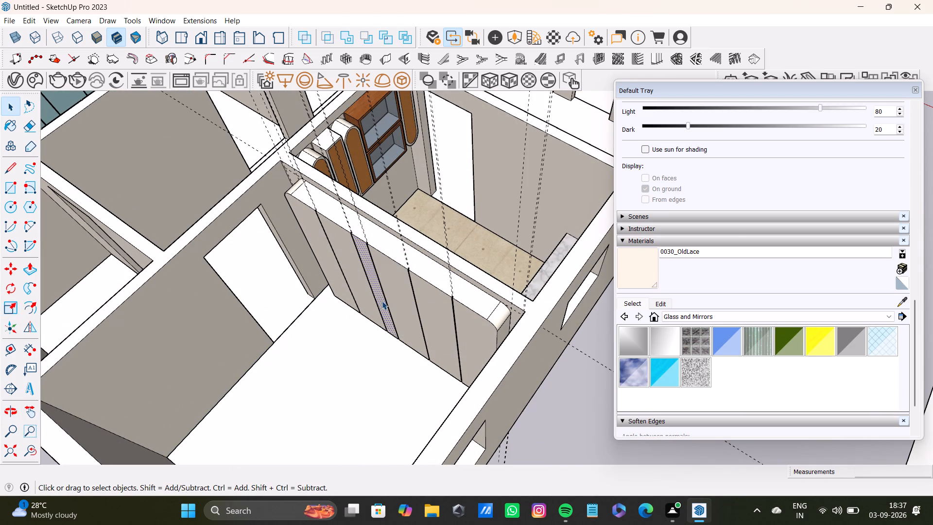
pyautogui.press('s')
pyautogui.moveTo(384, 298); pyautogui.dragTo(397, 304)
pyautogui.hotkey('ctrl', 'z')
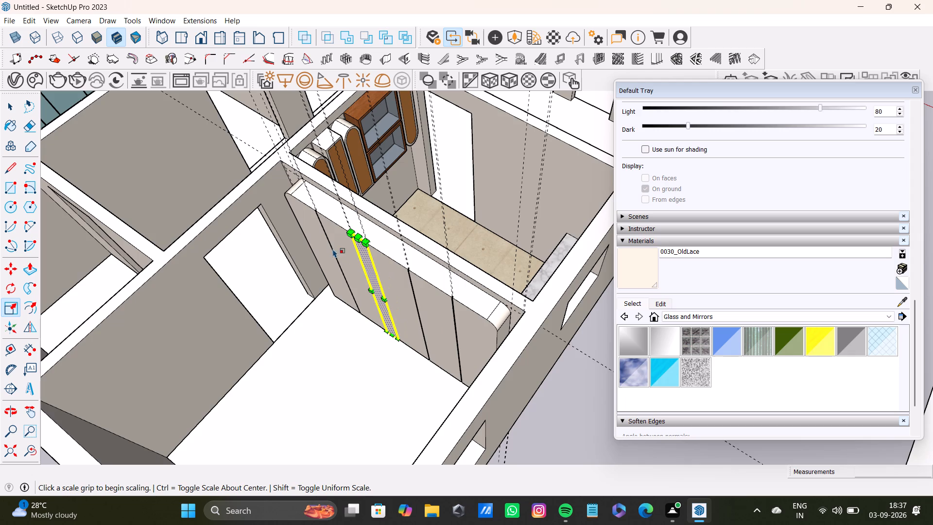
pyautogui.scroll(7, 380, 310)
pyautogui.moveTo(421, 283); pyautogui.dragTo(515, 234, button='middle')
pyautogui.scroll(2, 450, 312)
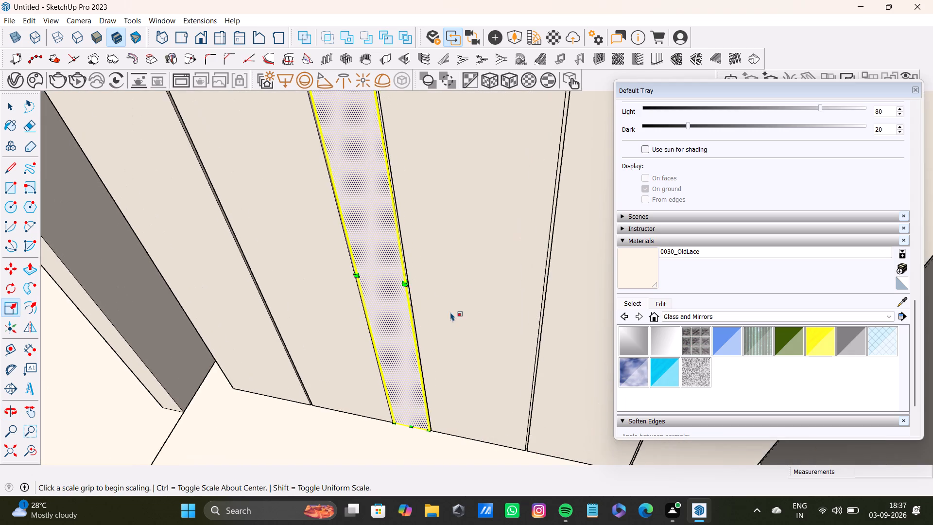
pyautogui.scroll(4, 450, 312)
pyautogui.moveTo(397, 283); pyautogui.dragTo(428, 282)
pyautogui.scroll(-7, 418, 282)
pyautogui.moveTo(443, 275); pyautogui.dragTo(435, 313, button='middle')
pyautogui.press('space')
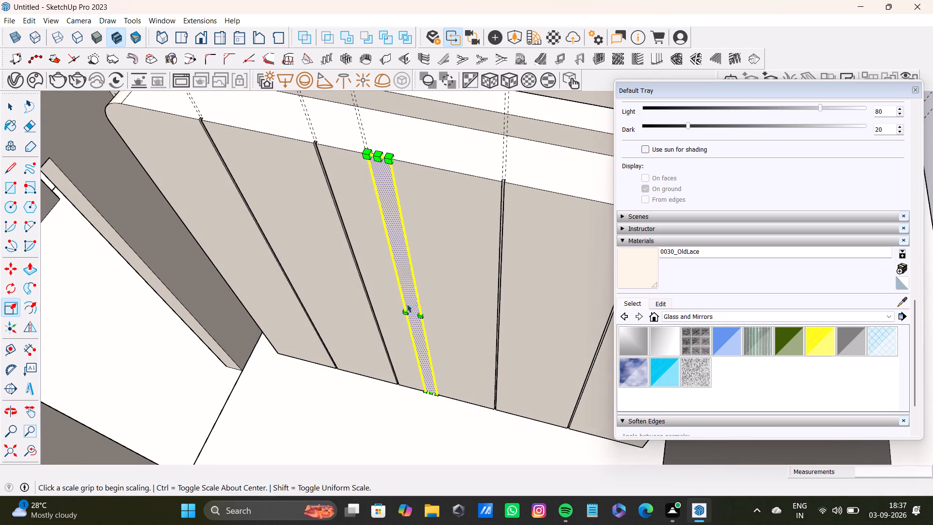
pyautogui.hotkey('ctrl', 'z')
# Examine the wall panel within the corner room and the surrounding rooms of the floor plan.
pyautogui.scroll(-2, 383, 309)
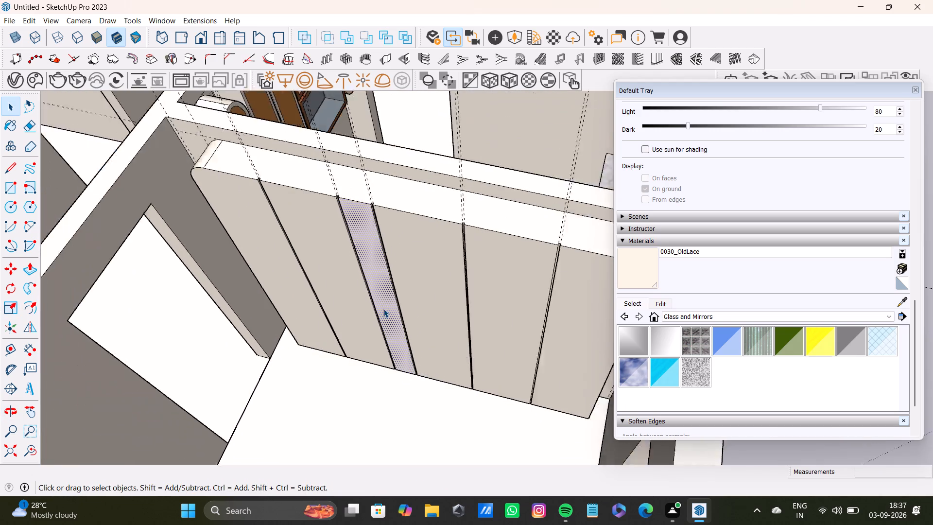
pyautogui.scroll(-11, 383, 309)
pyautogui.scroll(1, 385, 366)
pyautogui.moveTo(385, 366); pyautogui.dragTo(433, 456, button='middle')
pyautogui.moveTo(297, 332); pyautogui.dragTo(251, 142, button='middle')
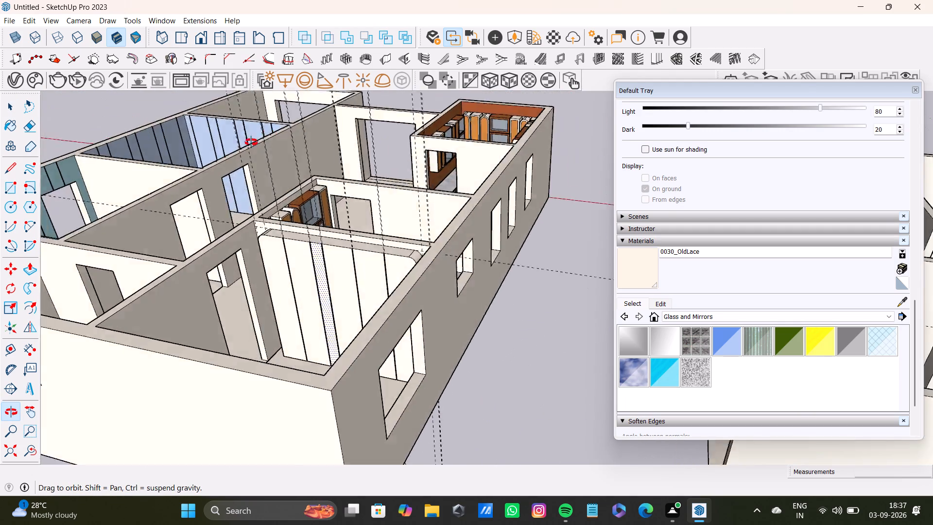
pyautogui.moveTo(251, 142); pyautogui.dragTo(567, 239, button='middle')
pyautogui.scroll(-9, 280, 321)
pyautogui.moveTo(346, 367); pyautogui.dragTo(548, 364, button='middle')
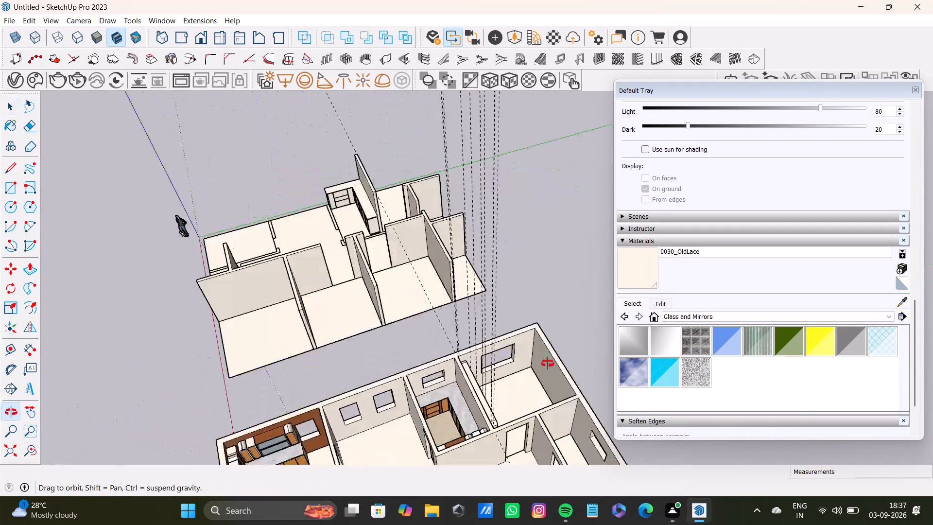
pyautogui.moveTo(548, 364); pyautogui.dragTo(461, 286, button='middle')
pyautogui.scroll(7, 465, 316)
pyautogui.moveTo(465, 282); pyautogui.dragTo(358, 296, button='middle')
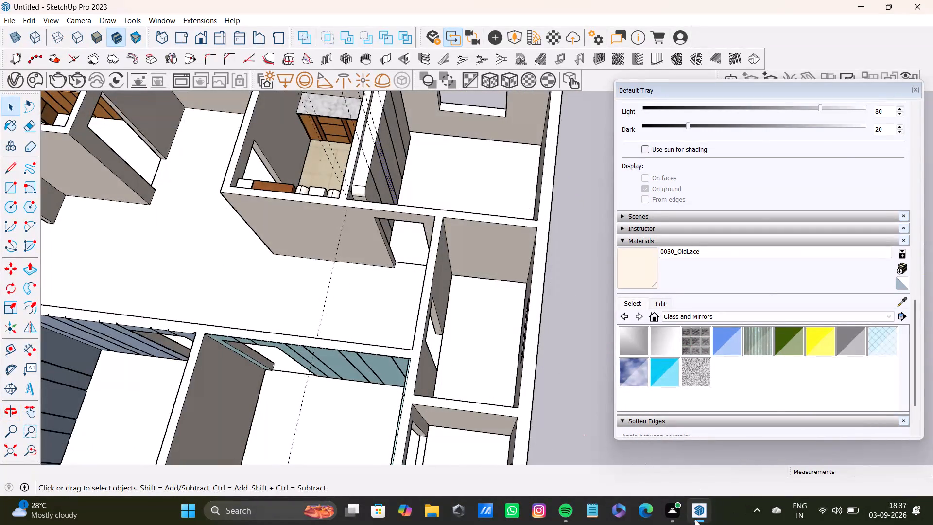
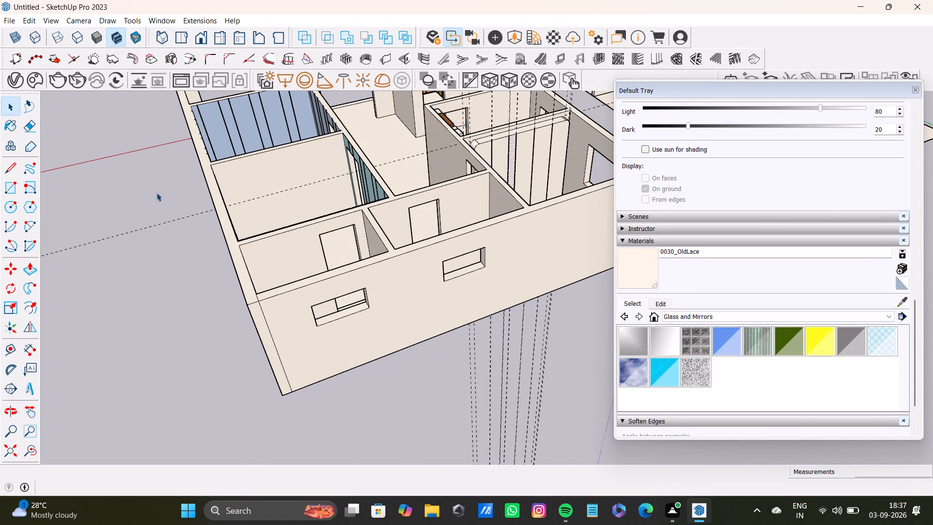
# Examine the floor plan's rooms and the plain wall opposite the grooved panel in the corner room.
pyautogui.press('space')
pyautogui.scroll(-7, 294, 187)
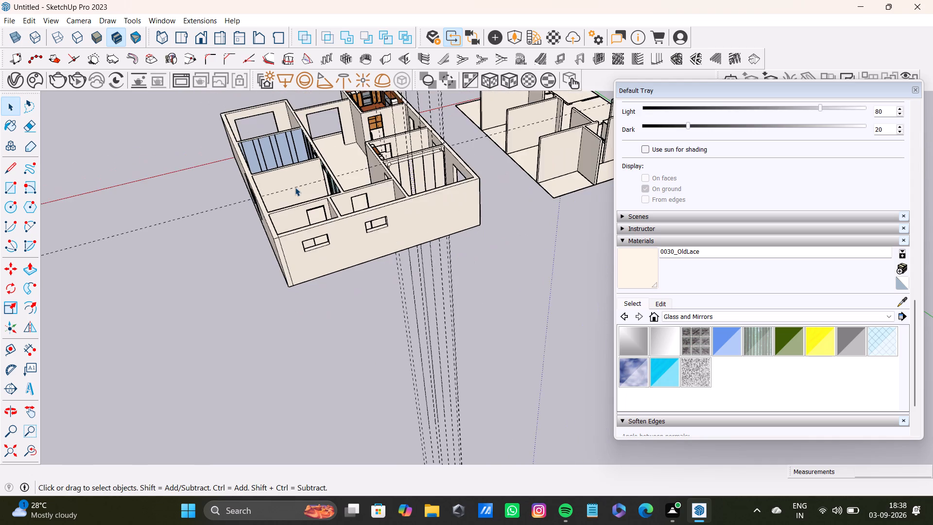
pyautogui.keyDown('shift'); pyautogui.moveTo(304, 187); pyautogui.dragTo(310, 277, button='middle'); pyautogui.keyUp('shift')
pyautogui.moveTo(310, 279); pyautogui.dragTo(129, 320, button='middle')
pyautogui.scroll(6, 397, 199)
pyautogui.scroll(5, 313, 192)
pyautogui.scroll(-10, 313, 192)
pyautogui.moveTo(345, 207); pyautogui.dragTo(381, 210, button='middle')
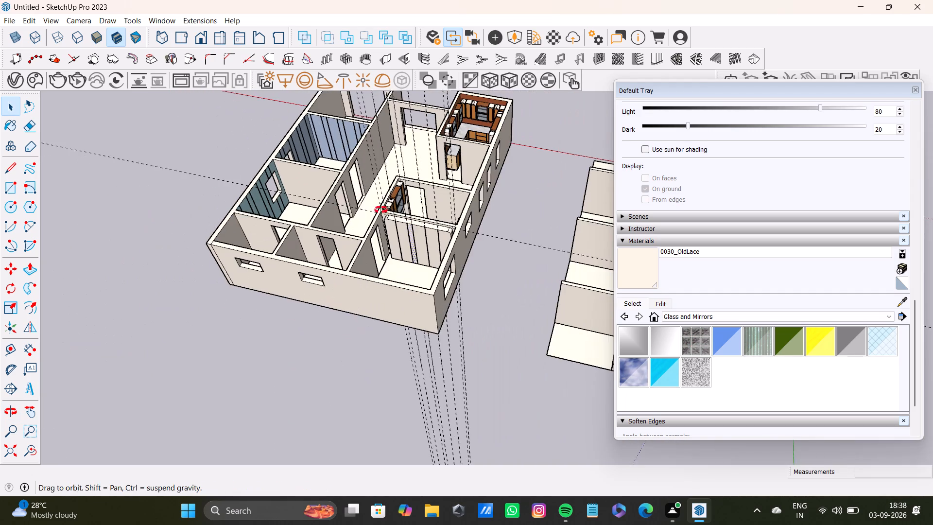
pyautogui.moveTo(381, 210); pyautogui.dragTo(253, 249, button='middle')
pyautogui.scroll(-1, 252, 238)
pyautogui.scroll(6, 354, 209)
pyautogui.keyDown('shift'); pyautogui.moveTo(386, 213); pyautogui.dragTo(387, 293, button='middle'); pyautogui.keyUp('shift')
pyautogui.scroll(4, 393, 294)
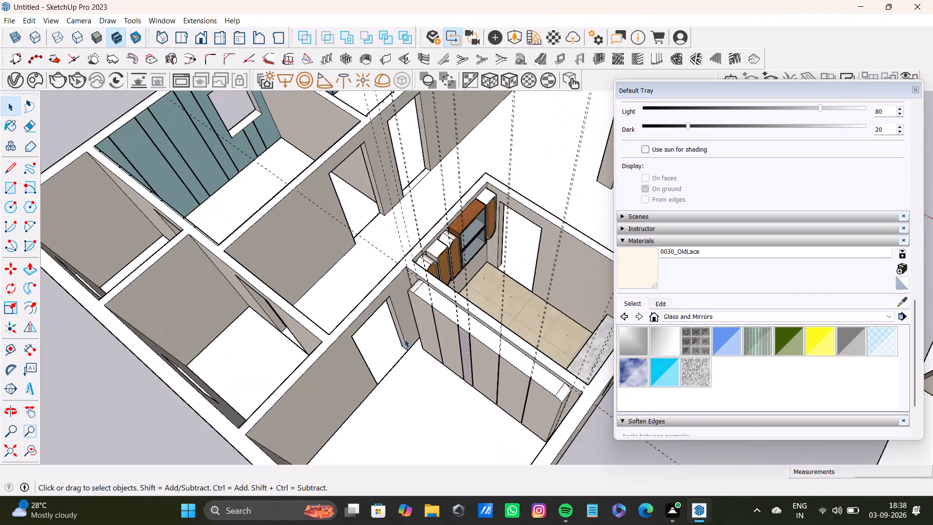
pyautogui.moveTo(449, 374); pyautogui.dragTo(214, 375, button='middle')
pyautogui.scroll(3, 259, 305)
pyautogui.keyDown('shift'); pyautogui.moveTo(271, 283); pyautogui.dragTo(399, 342, button='middle'); pyautogui.keyUp('shift')
pyautogui.moveTo(429, 336); pyautogui.dragTo(237, 362, button='middle')
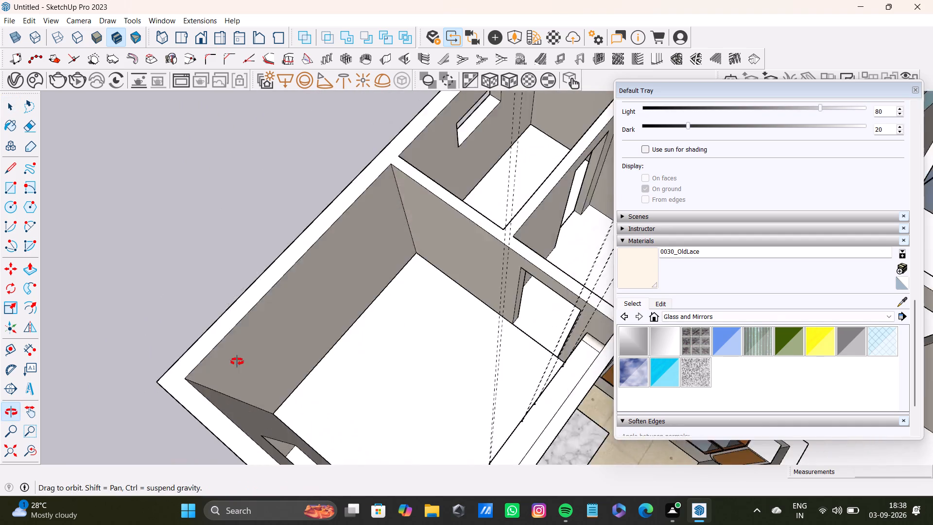
pyautogui.moveTo(237, 362); pyautogui.dragTo(196, 326, button='middle')
pyautogui.scroll(1, 340, 269)
pyautogui.keyDown('shift'); pyautogui.moveTo(345, 268); pyautogui.dragTo(452, 348, button='middle'); pyautogui.keyUp('shift')
pyautogui.keyDown('shift'); pyautogui.scroll(-1, 455, 350); pyautogui.keyUp('shift')
pyautogui.moveTo(486, 373); pyautogui.dragTo(332, 360, button='middle')
pyautogui.scroll(6, 344, 304)
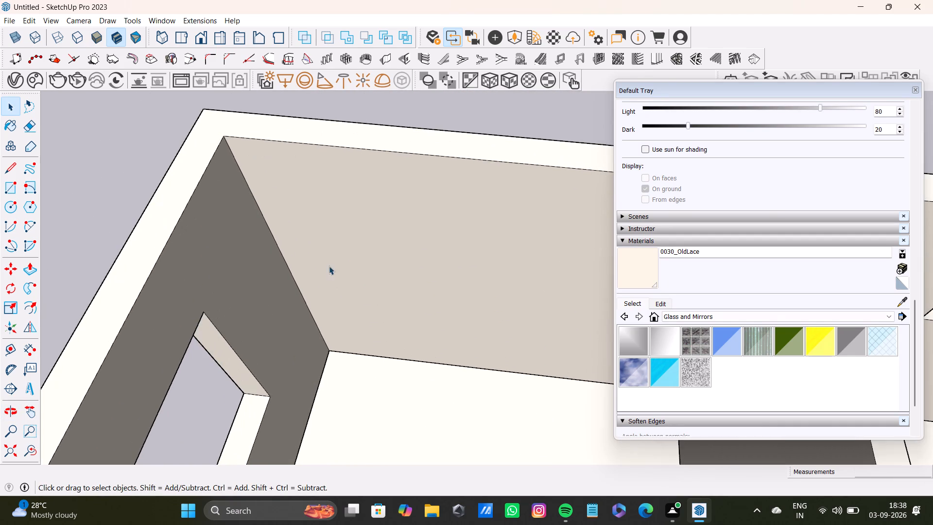
pyautogui.moveTo(408, 331); pyautogui.dragTo(346, 296, button='middle')
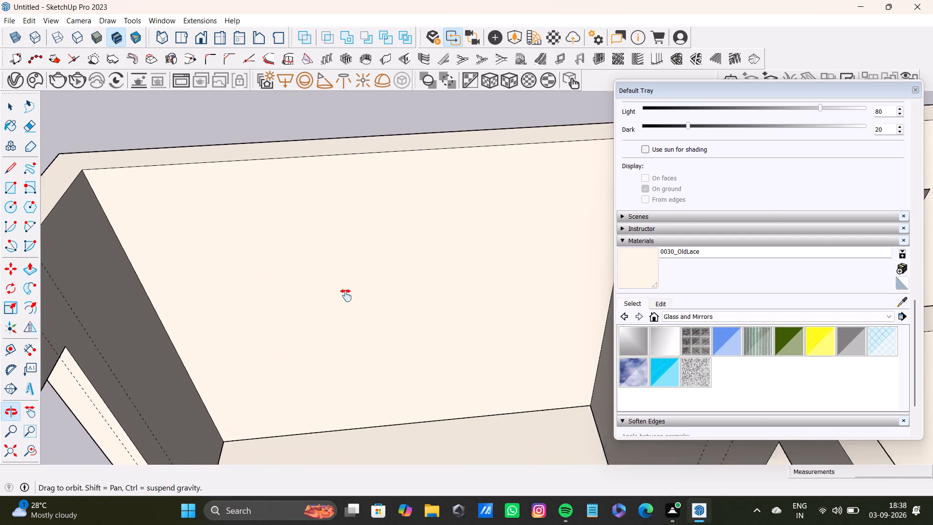
pyautogui.moveTo(346, 296); pyautogui.dragTo(342, 291, button='middle')
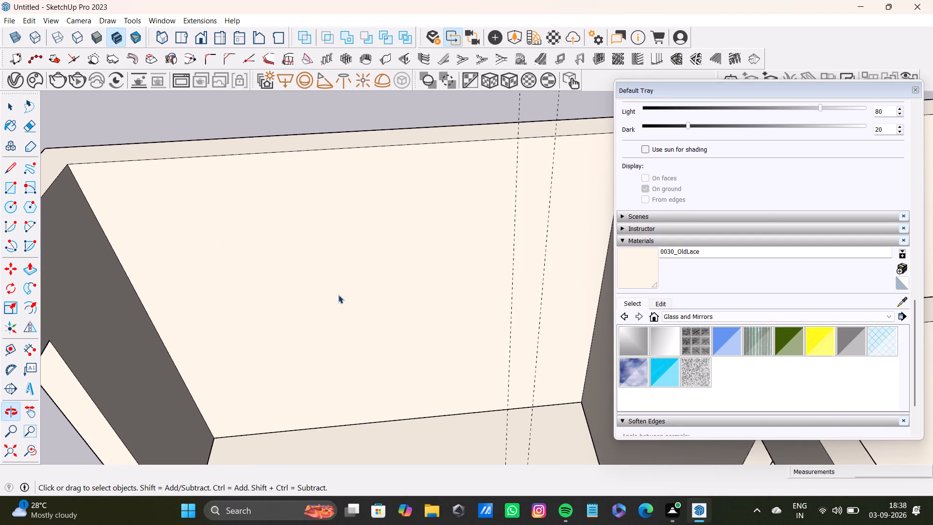
pyautogui.moveTo(338, 285); pyautogui.dragTo(327, 213, button='middle')
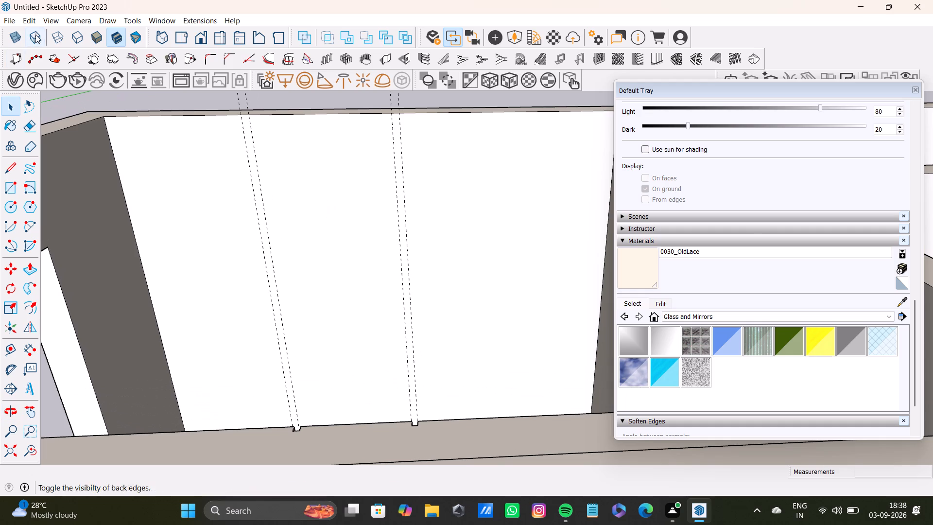
# Delete all construction guides from the model.
pyautogui.click(32, 23)
pyautogui.click(78, 122)
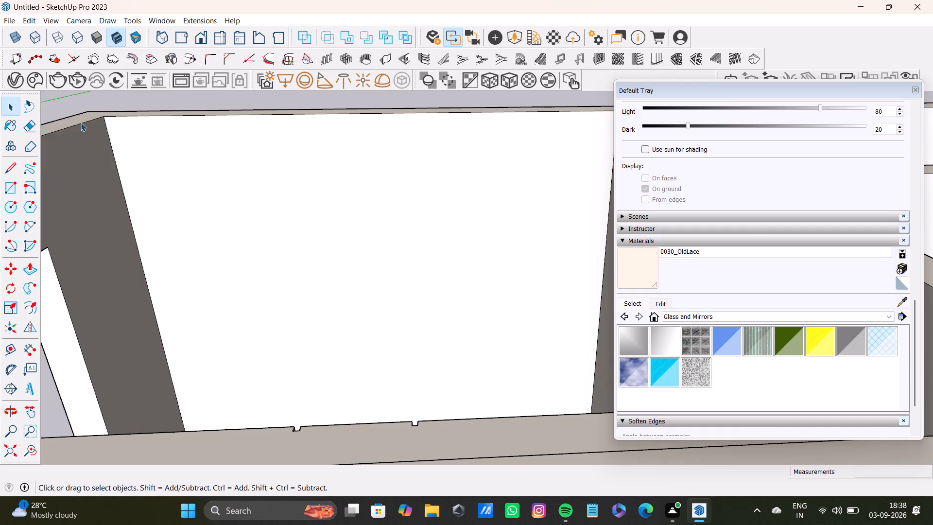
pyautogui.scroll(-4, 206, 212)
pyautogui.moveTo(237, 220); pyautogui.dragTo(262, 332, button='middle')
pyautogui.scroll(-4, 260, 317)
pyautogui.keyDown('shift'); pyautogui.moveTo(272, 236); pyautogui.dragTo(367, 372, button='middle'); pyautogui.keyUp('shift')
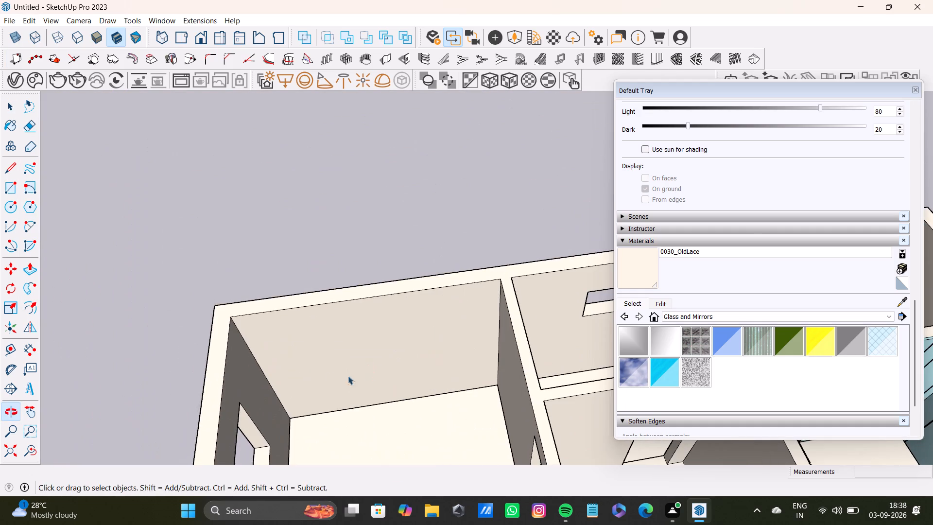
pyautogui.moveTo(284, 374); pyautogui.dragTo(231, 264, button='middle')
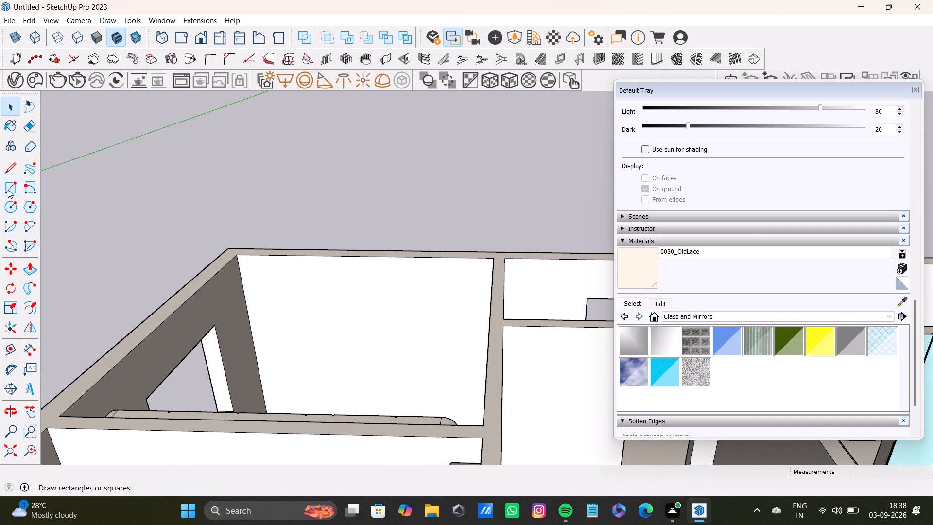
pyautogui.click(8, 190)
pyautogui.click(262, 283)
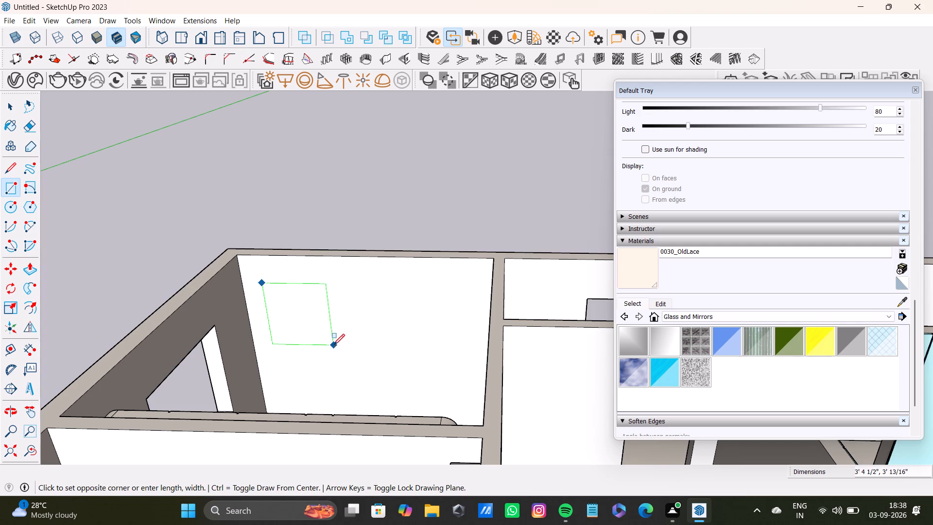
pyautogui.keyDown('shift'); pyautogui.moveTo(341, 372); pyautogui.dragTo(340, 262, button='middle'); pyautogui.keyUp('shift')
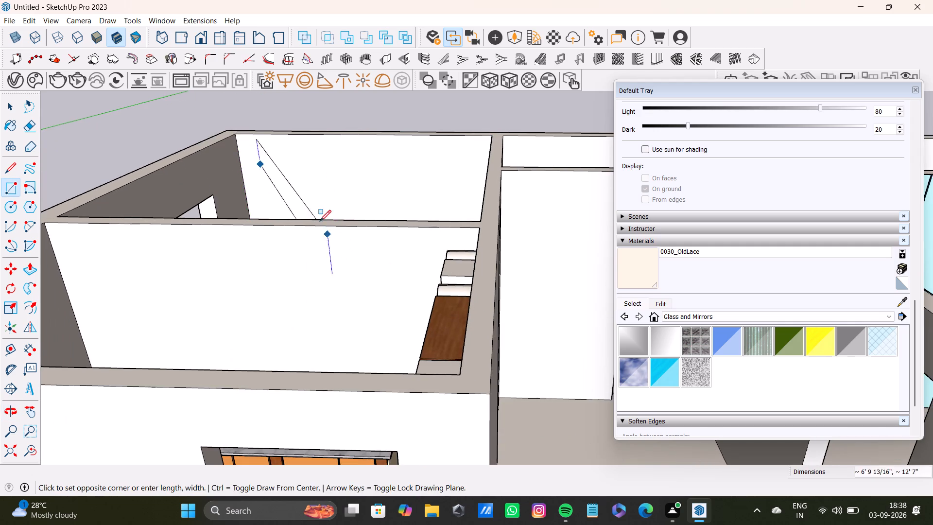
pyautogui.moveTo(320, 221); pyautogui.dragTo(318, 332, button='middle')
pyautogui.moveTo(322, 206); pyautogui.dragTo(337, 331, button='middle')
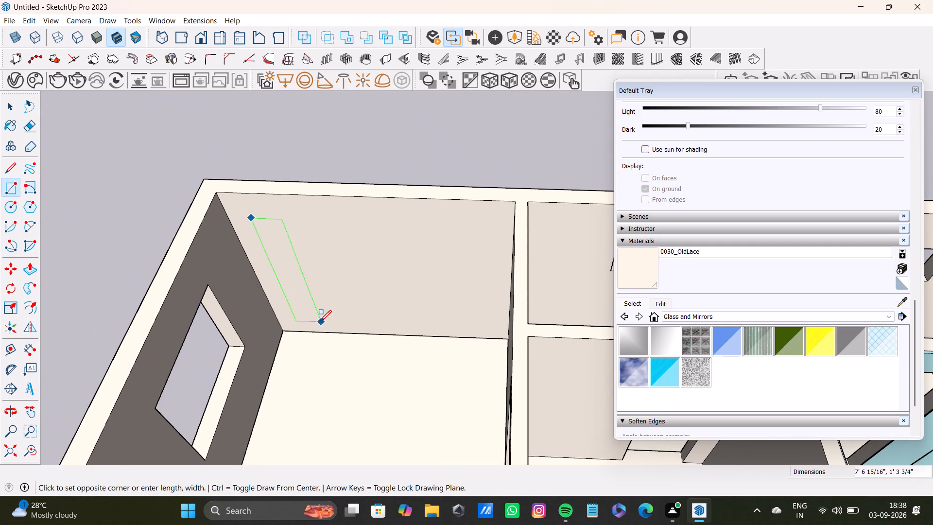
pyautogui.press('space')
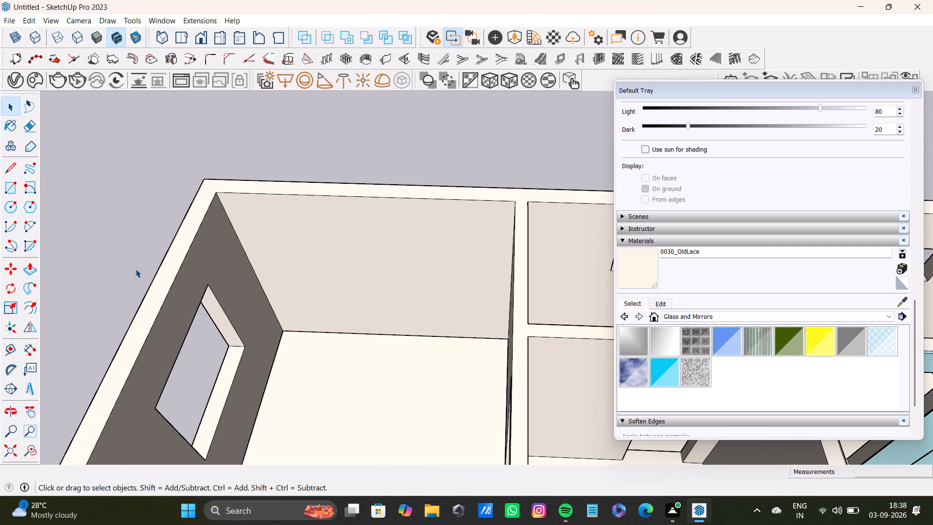
# Draw a full-height rectangular strip about 1' 1 7/16" wide and 10' high on the plain wall, near its corner with the window wall.
pyautogui.click(12, 186)
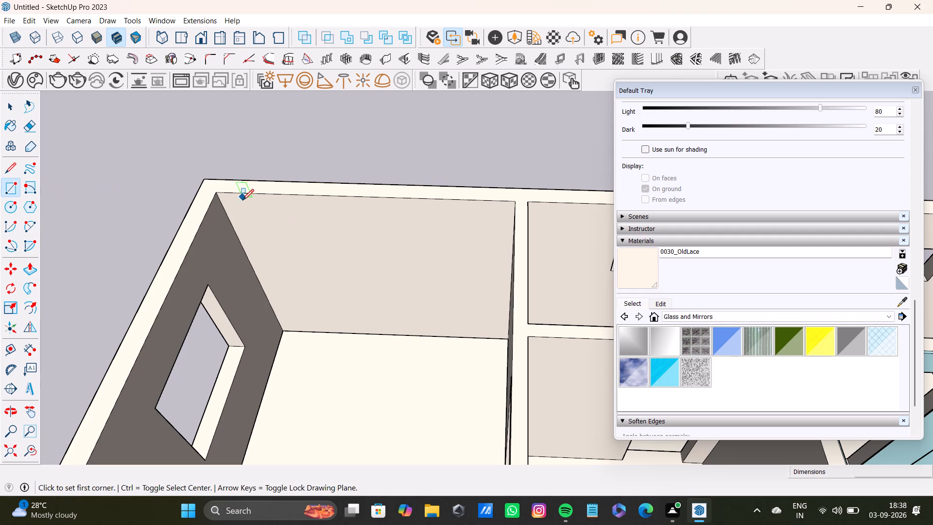
pyautogui.click(242, 193)
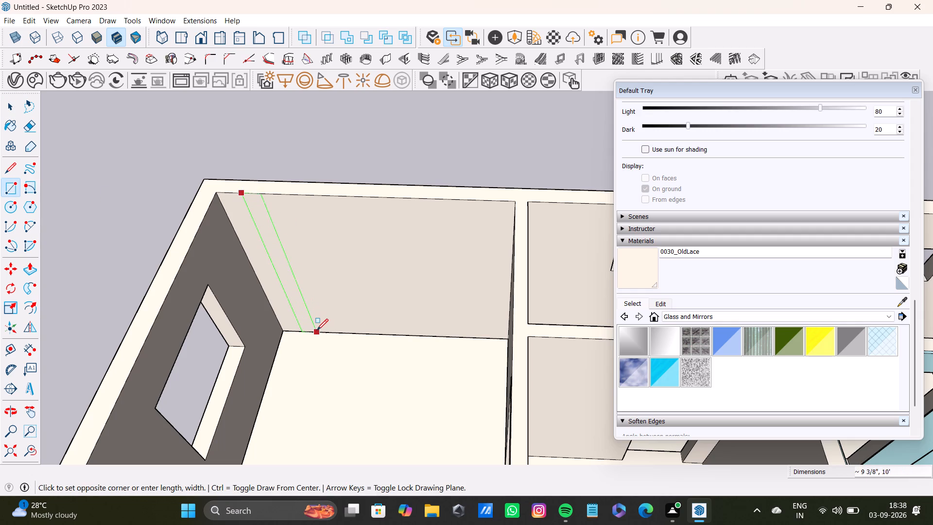
pyautogui.click(323, 330)
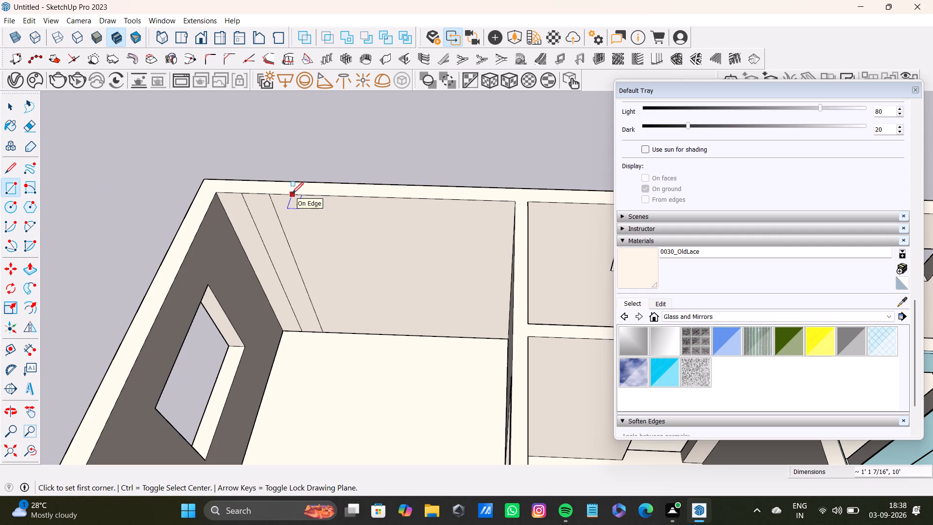
pyautogui.press('space')
# Copy the vertical strip four times along the wall's top edge, spacing the copies roughly 2' apart.
pyautogui.moveTo(236, 176); pyautogui.dragTo(348, 359)
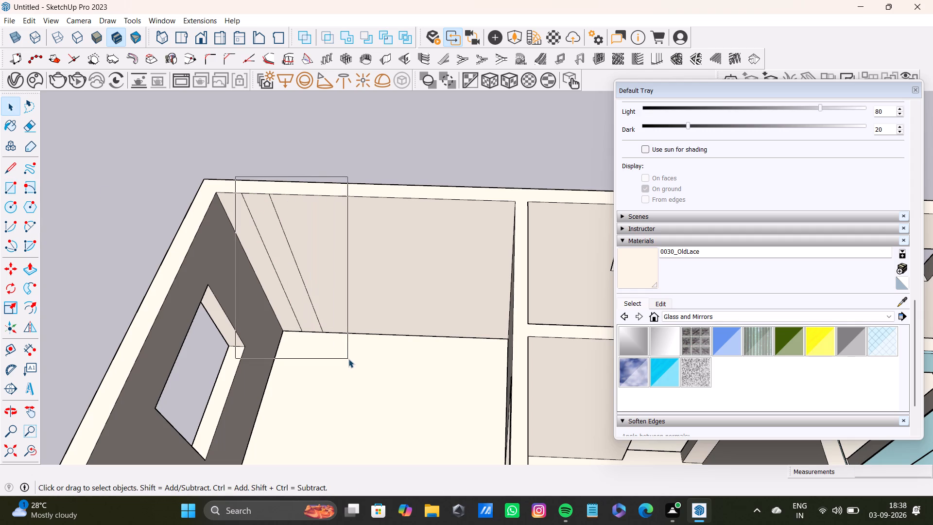
pyautogui.moveTo(348, 359); pyautogui.dragTo(351, 362)
pyautogui.press('m')
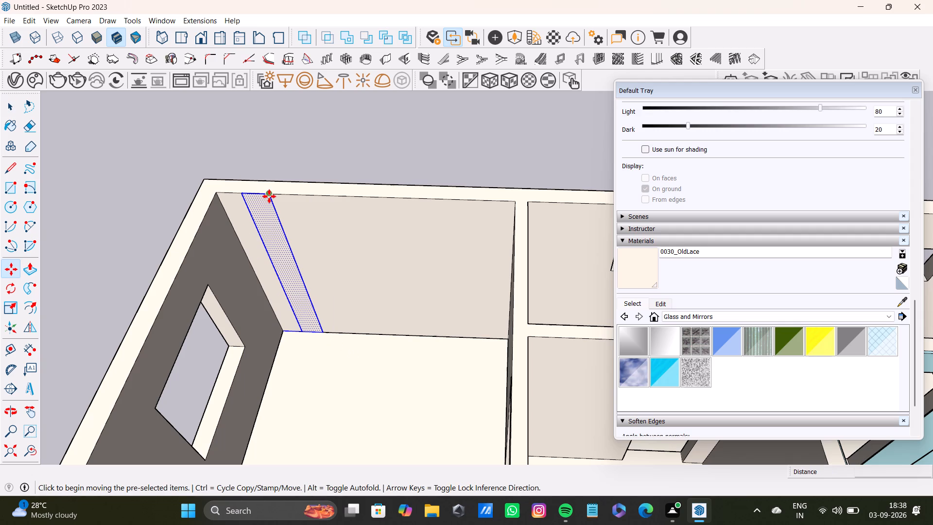
pyautogui.keyDown('ctrl'); pyautogui.click(269, 196); pyautogui.keyUp('ctrl')
pyautogui.click(319, 194)
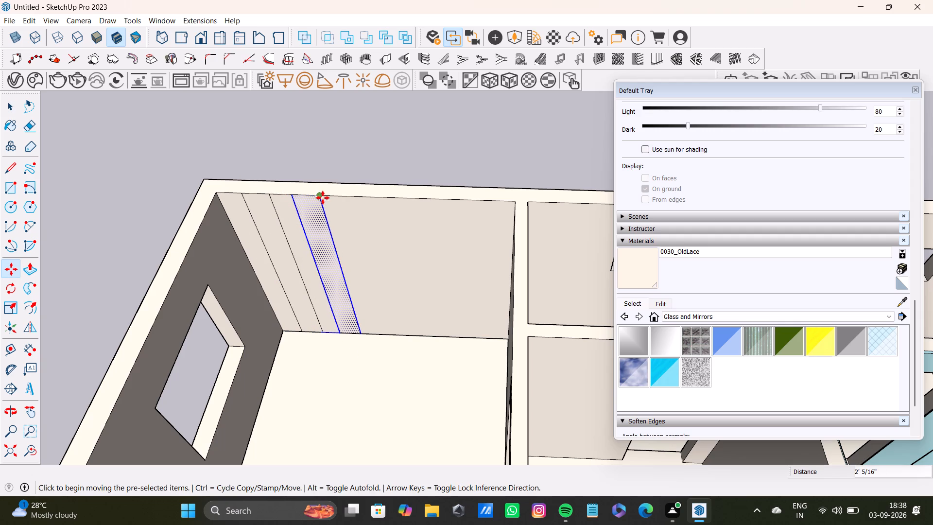
pyautogui.click(321, 198)
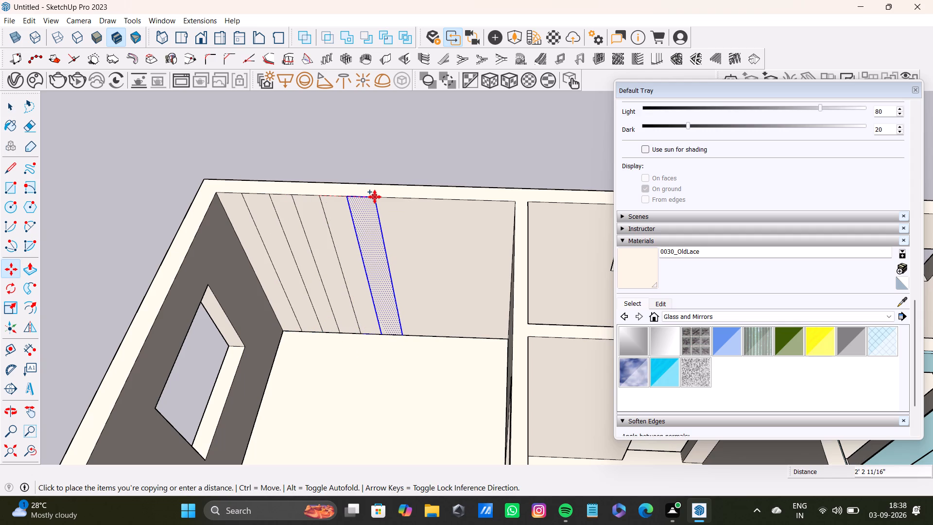
pyautogui.click(375, 197)
pyautogui.click(376, 198)
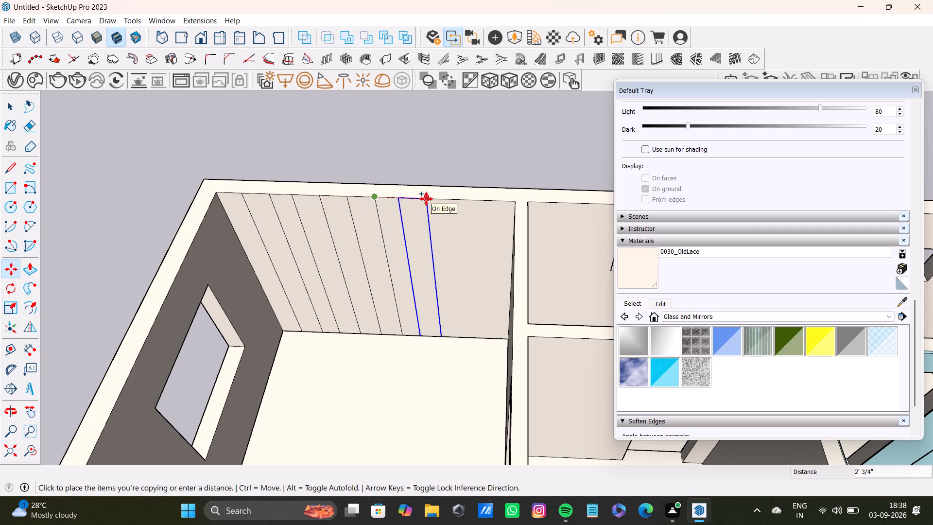
pyautogui.click(426, 199)
pyautogui.click(425, 199)
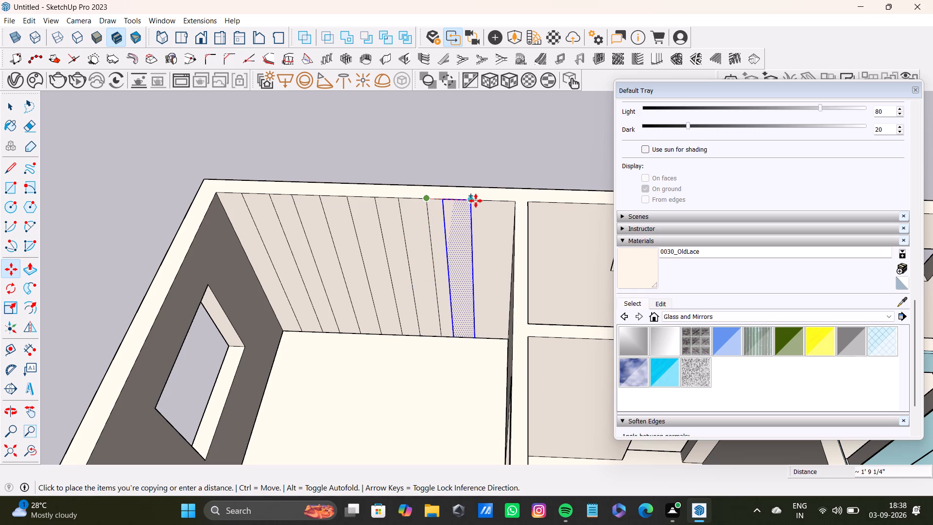
pyautogui.click(481, 201)
pyautogui.press('space')
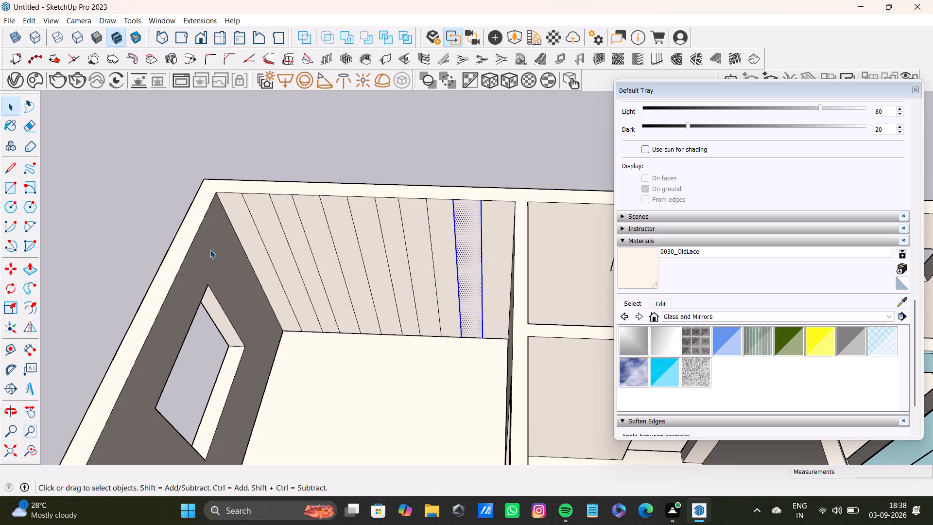
# Draw a narrow 10' high rectangle about 5/8" wide along the first strip's edge nearest the window wall.
pyautogui.scroll(-3, 210, 249)
pyautogui.moveTo(247, 252); pyautogui.dragTo(317, 277, button='middle')
pyautogui.click(10, 185)
pyautogui.scroll(5, 180, 215)
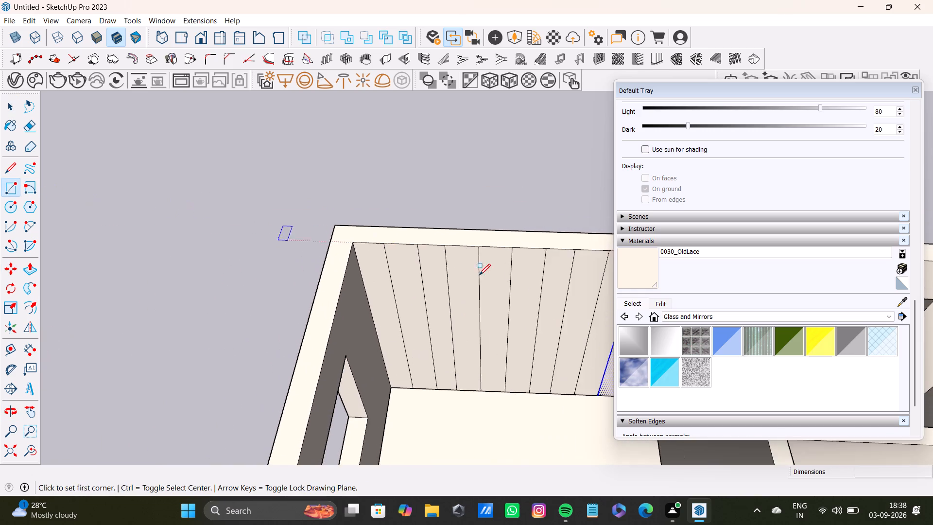
pyautogui.scroll(13, 479, 275)
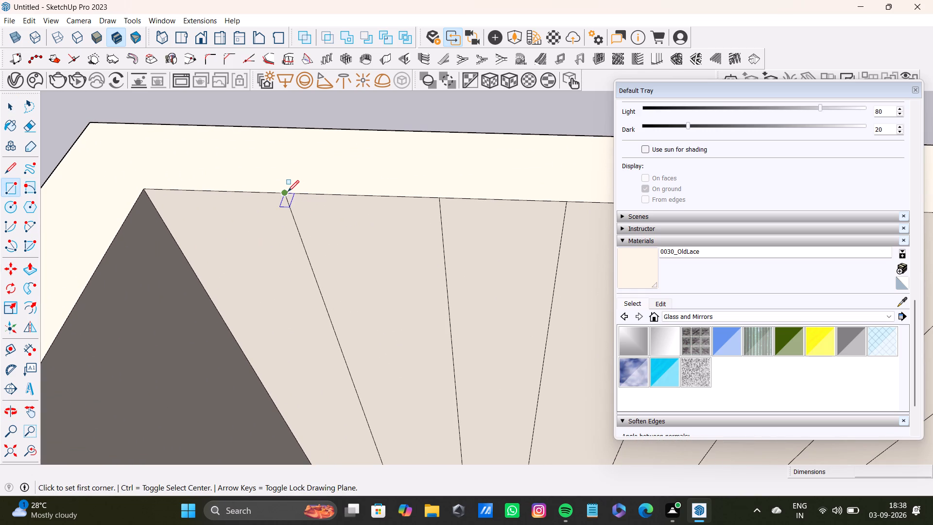
pyautogui.click(288, 192)
pyautogui.scroll(-4, 323, 289)
pyautogui.moveTo(336, 315); pyautogui.dragTo(310, 131, button='middle')
pyautogui.scroll(-3, 351, 309)
pyautogui.moveTo(374, 359); pyautogui.dragTo(364, 292, button='middle')
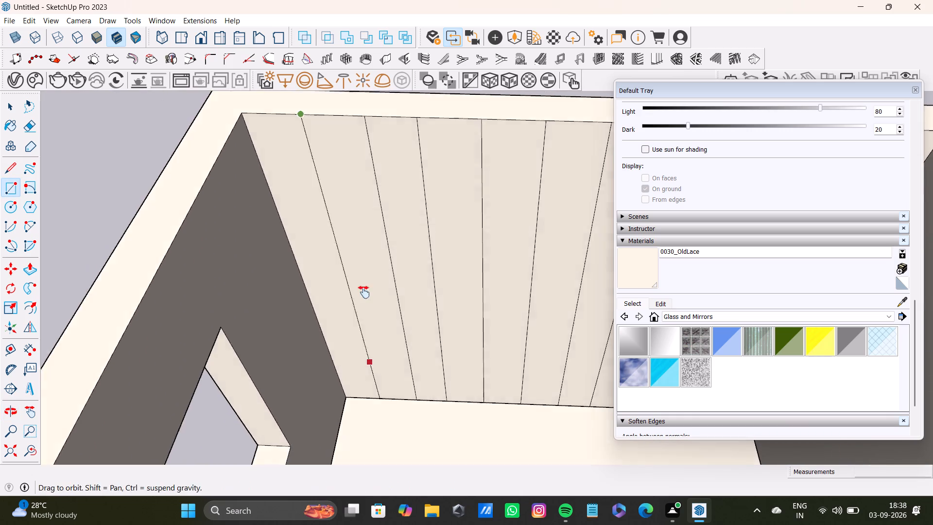
pyautogui.moveTo(364, 292); pyautogui.dragTo(357, 256, button='middle')
pyautogui.scroll(14, 361, 315)
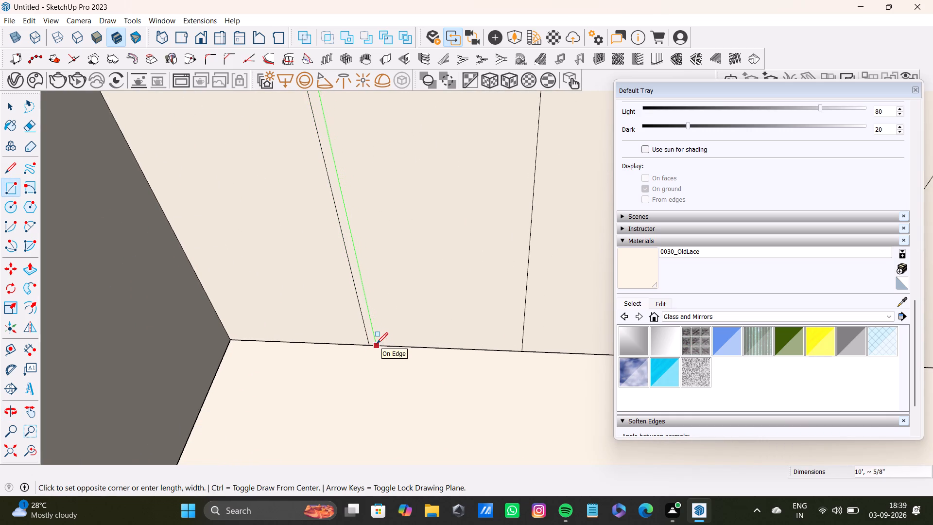
pyautogui.click(377, 344)
pyautogui.scroll(4, 371, 322)
pyautogui.click(367, 325)
pyautogui.press('space')
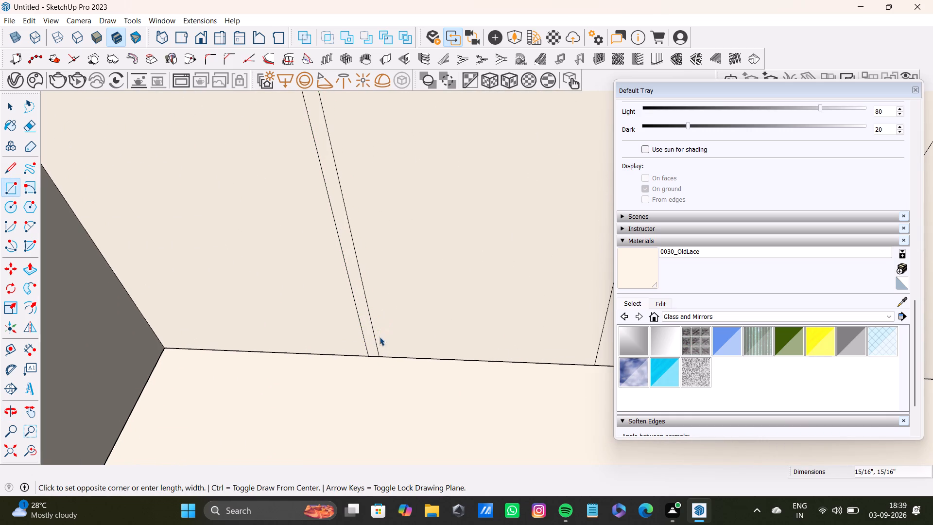
# Push the narrow rectangle into the wall with Push/Pull to cut a full-height vertical groove.
pyautogui.click(375, 343)
pyautogui.click(371, 343)
pyautogui.press('p')
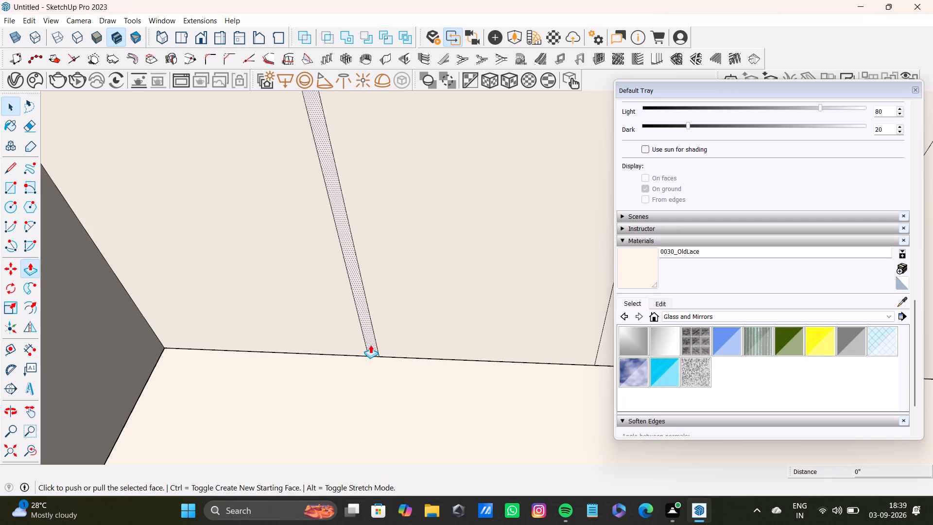
pyautogui.moveTo(370, 345); pyautogui.dragTo(368, 357)
pyautogui.press('space')
# Widen the new vertical groove by pushing back its side face farther from the window wall with Push/Pull.
pyautogui.scroll(-10, 368, 357)
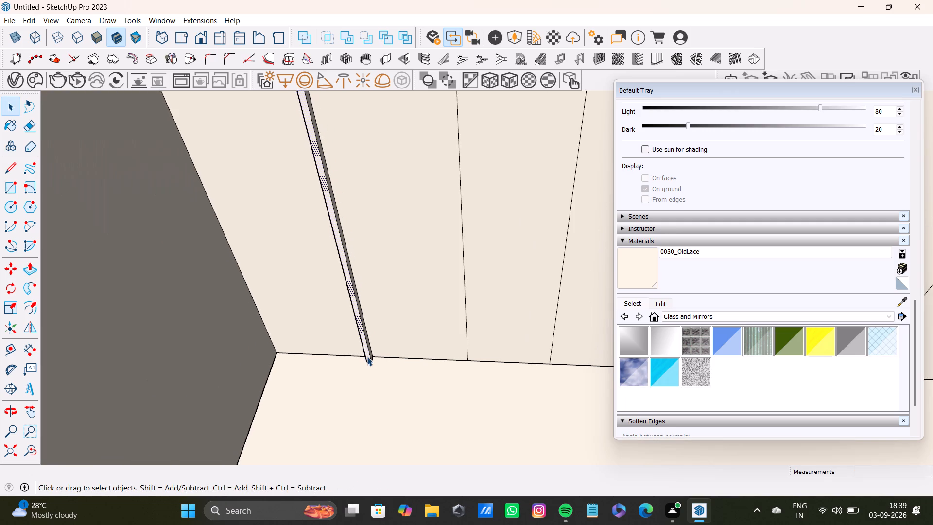
pyautogui.scroll(-14, 367, 357)
pyautogui.scroll(16, 310, 185)
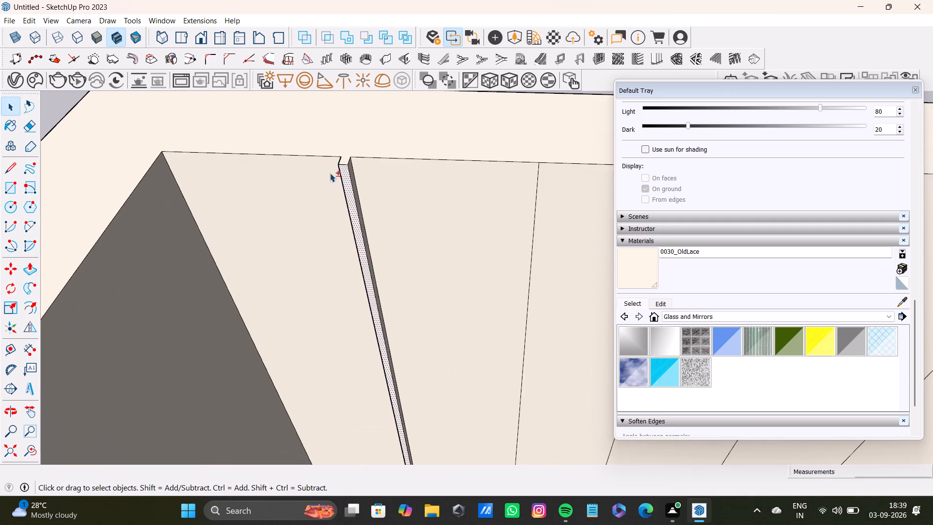
pyautogui.scroll(5, 330, 173)
pyautogui.keyDown('shift'); pyautogui.moveTo(348, 180); pyautogui.dragTo(347, 256, button='middle'); pyautogui.keyUp('shift')
pyautogui.moveTo(354, 267); pyautogui.dragTo(286, 276, button='middle')
pyautogui.scroll(2, 286, 276)
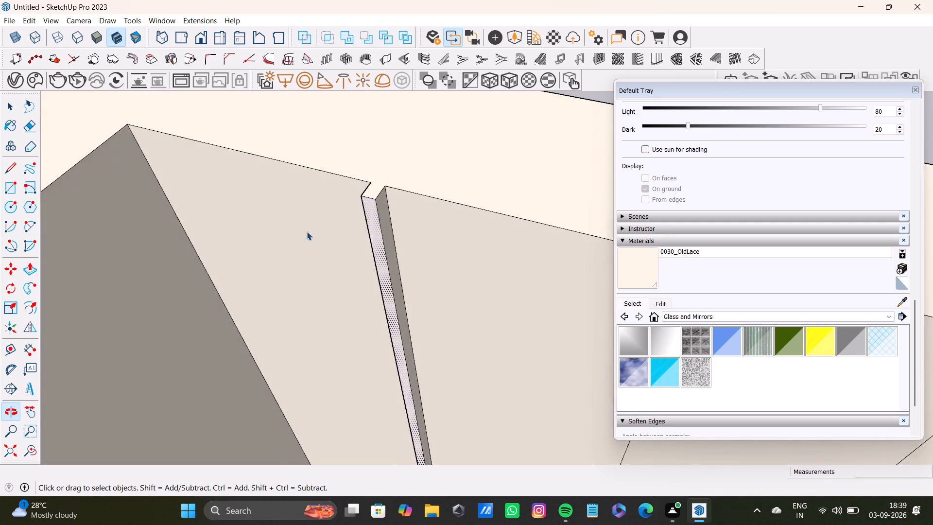
pyautogui.scroll(3, 307, 231)
pyautogui.click(408, 193)
pyautogui.press('p')
pyautogui.moveTo(408, 194); pyautogui.dragTo(409, 194)
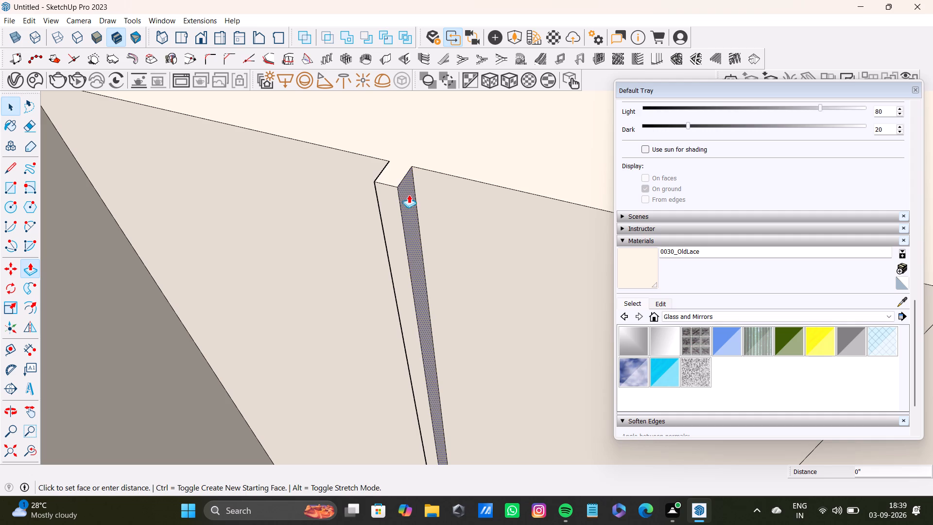
pyautogui.moveTo(409, 194); pyautogui.dragTo(422, 201)
pyautogui.press('space')
# Draw a line across the groove's open top end, joining its two front corners along the wall's top edge.
pyautogui.click(13, 156)
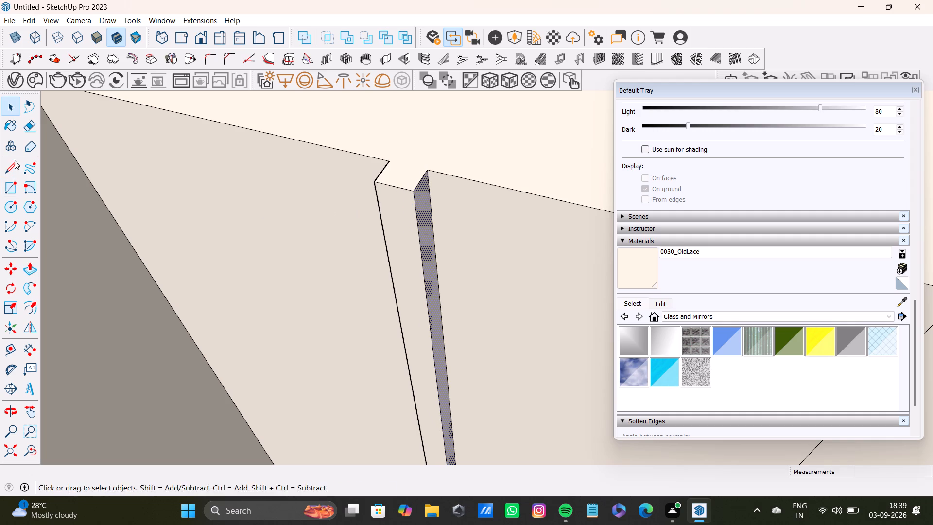
pyautogui.click(15, 172)
pyautogui.scroll(3, 365, 153)
pyautogui.click(397, 161)
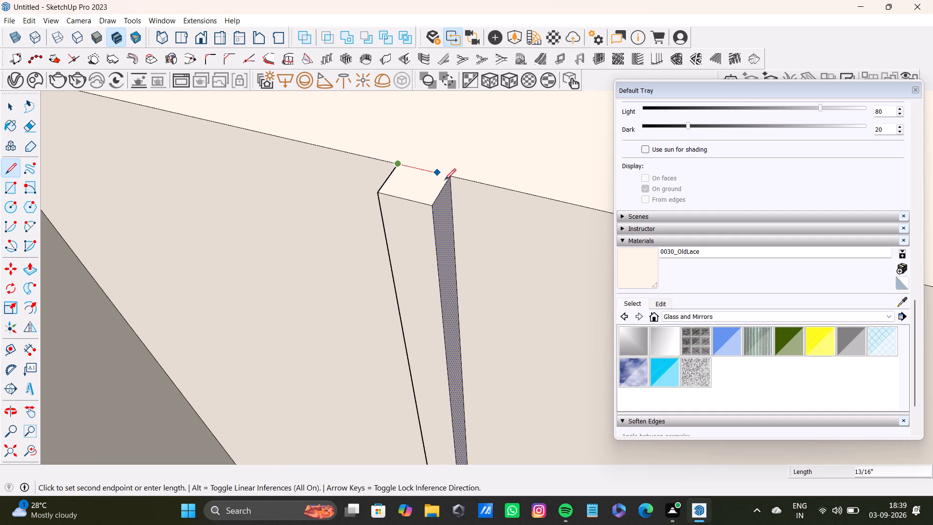
pyautogui.click(452, 177)
pyautogui.press('space')
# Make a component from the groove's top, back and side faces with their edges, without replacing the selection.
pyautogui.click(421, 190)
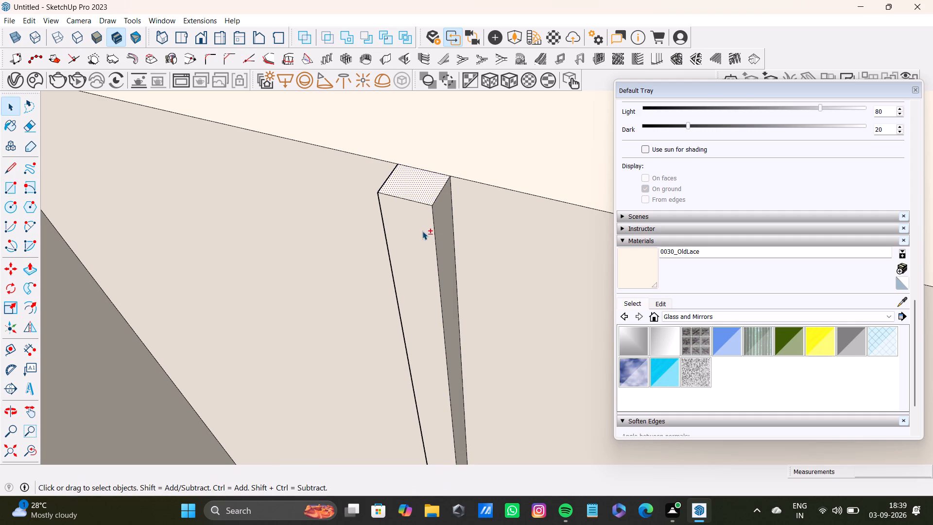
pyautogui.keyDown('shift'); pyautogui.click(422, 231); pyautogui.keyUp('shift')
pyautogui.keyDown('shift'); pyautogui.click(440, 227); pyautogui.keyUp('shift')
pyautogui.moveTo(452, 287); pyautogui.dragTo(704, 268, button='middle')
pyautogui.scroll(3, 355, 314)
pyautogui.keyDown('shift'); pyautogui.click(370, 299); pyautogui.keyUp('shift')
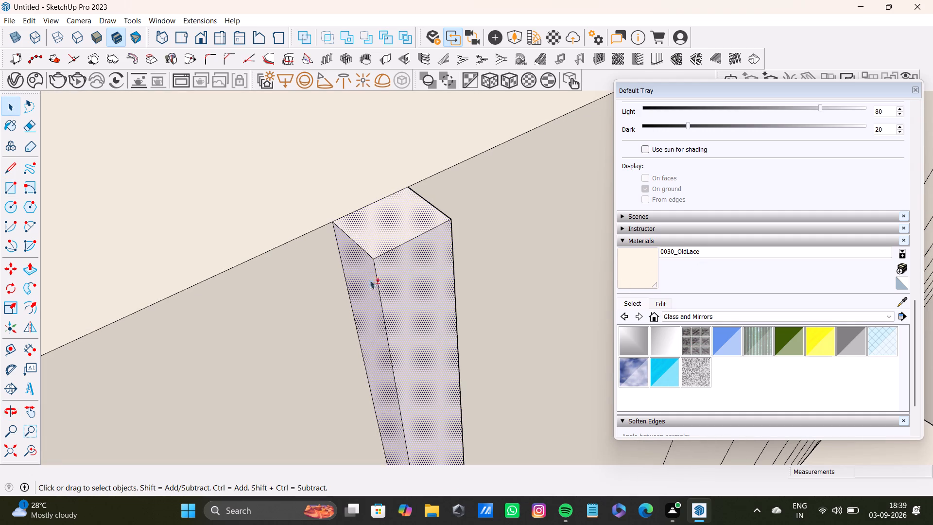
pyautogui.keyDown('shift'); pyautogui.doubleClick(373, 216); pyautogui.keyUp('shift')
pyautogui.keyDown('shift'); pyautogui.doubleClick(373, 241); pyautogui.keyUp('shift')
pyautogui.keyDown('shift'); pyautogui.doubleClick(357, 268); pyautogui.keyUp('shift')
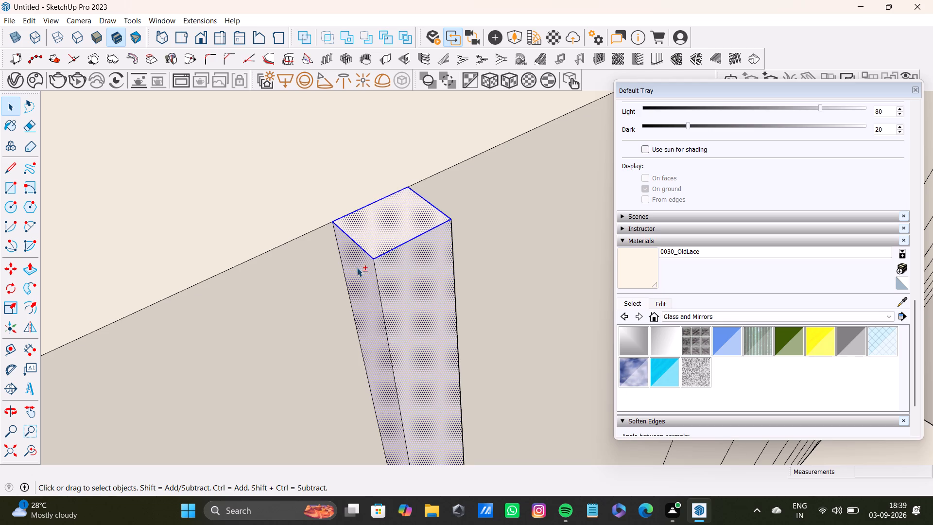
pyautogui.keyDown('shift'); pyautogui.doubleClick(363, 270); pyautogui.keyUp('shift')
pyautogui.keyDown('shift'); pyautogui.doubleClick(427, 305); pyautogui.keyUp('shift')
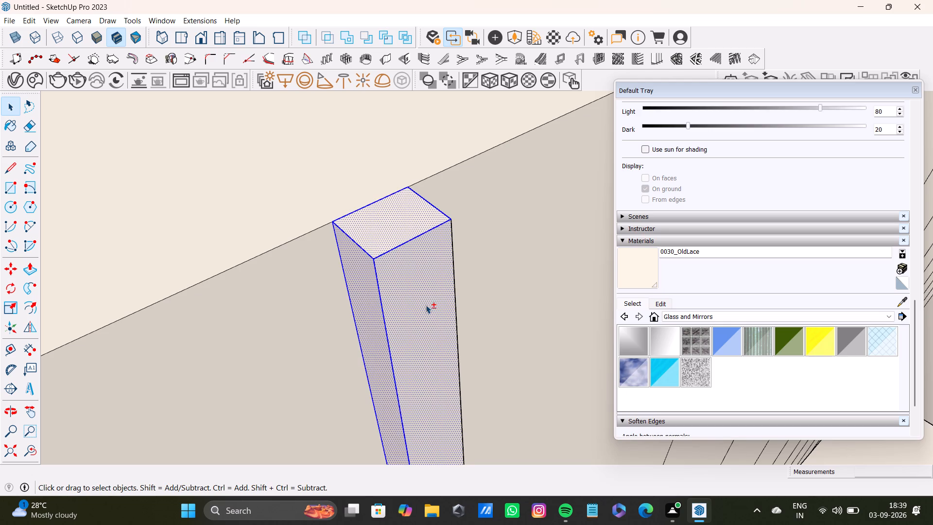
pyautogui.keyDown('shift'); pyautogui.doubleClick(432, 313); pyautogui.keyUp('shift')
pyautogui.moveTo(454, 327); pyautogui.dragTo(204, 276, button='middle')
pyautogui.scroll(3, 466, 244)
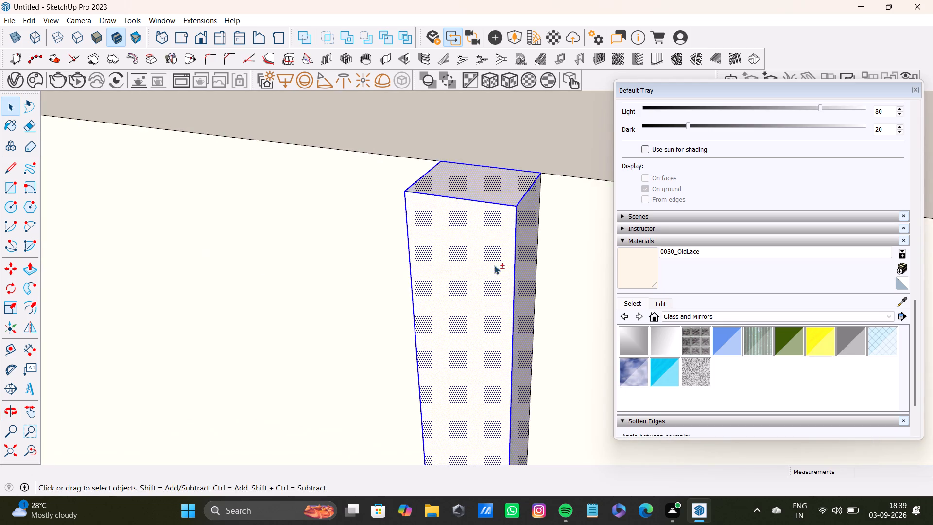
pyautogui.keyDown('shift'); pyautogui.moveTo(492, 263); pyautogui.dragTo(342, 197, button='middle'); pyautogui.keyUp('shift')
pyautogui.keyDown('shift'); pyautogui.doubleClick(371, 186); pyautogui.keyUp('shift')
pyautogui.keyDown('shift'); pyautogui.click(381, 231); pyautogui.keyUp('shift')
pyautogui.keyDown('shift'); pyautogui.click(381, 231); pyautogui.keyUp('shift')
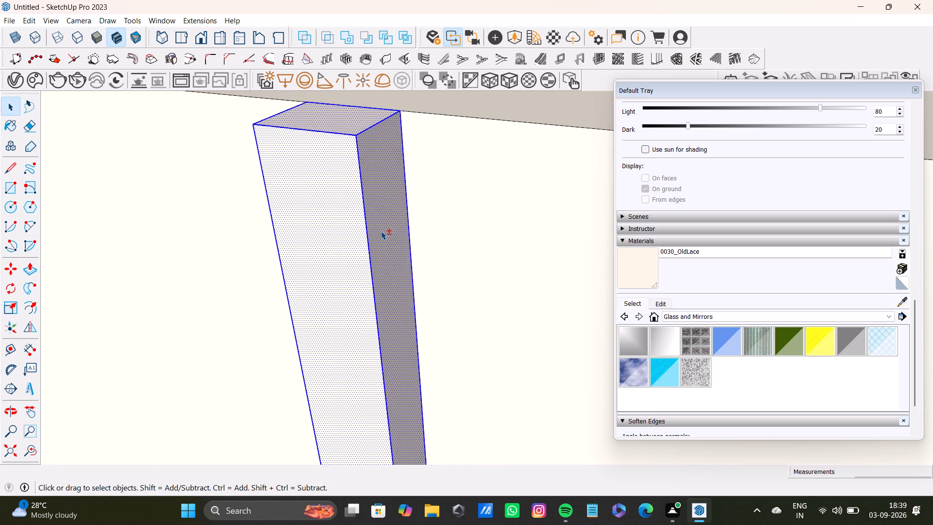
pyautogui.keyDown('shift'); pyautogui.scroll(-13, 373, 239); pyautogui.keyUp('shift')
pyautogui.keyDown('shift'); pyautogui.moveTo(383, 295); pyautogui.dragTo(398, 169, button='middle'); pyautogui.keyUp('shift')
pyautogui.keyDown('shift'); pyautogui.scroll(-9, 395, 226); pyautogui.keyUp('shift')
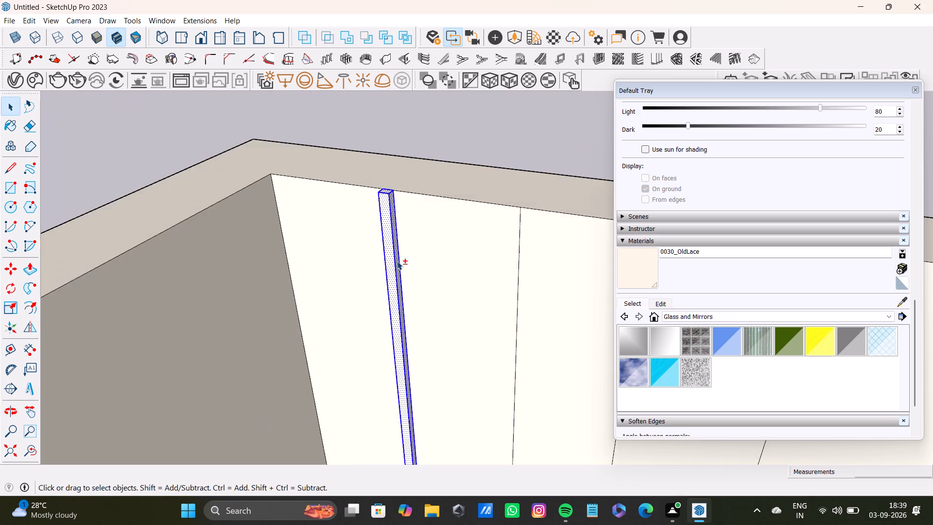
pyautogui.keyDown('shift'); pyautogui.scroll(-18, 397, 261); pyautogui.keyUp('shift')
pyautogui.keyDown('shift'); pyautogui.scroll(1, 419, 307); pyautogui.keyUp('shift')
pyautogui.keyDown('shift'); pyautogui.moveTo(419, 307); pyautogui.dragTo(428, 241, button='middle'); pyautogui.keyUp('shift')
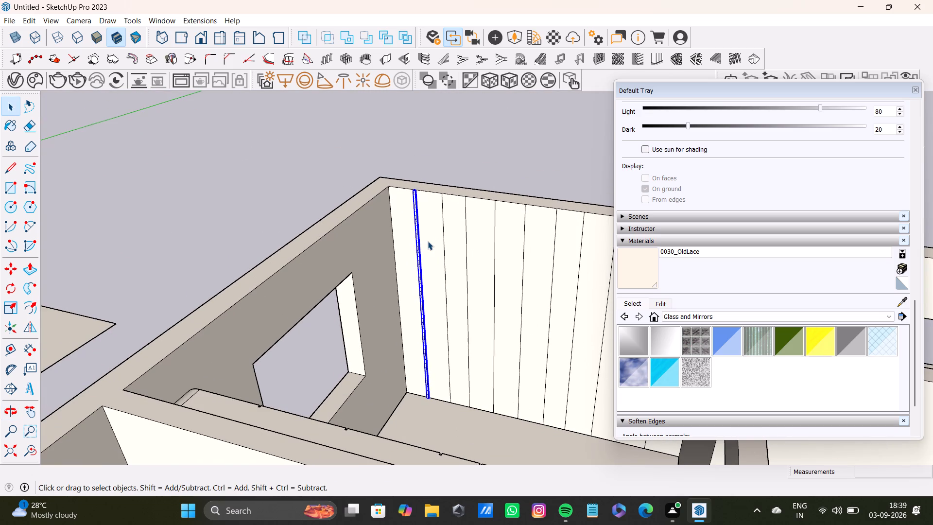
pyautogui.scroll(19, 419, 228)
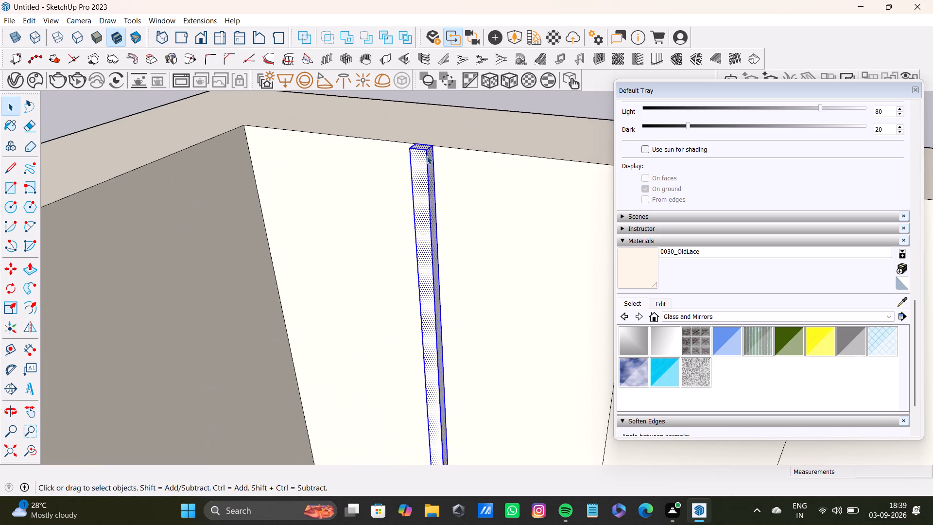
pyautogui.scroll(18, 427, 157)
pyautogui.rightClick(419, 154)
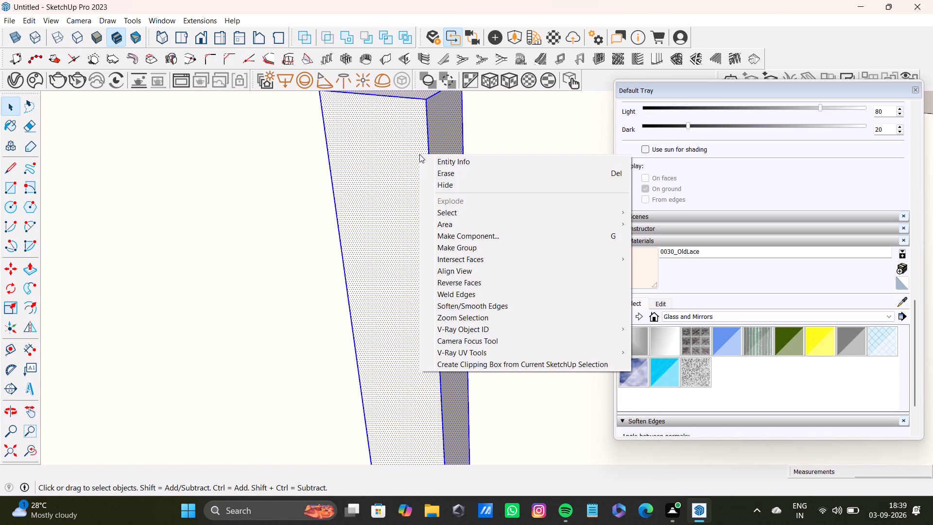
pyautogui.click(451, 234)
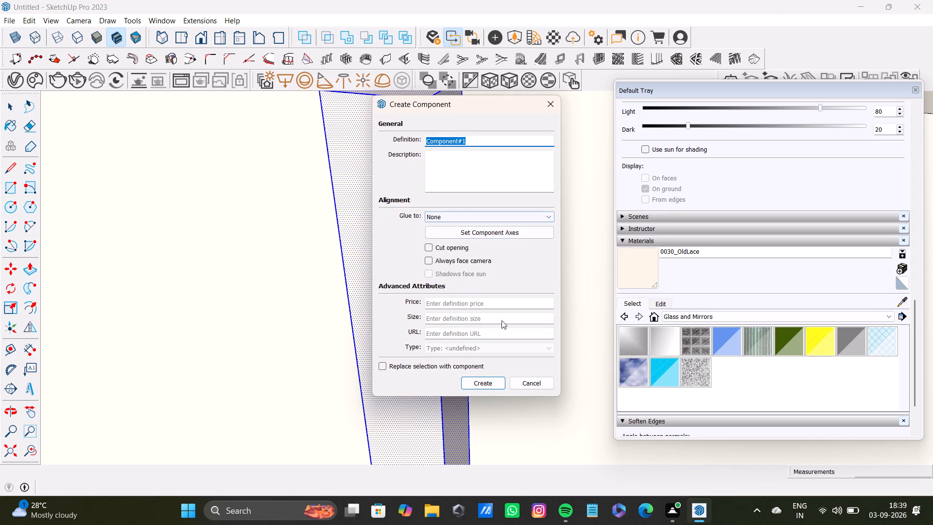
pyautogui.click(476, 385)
# Select all the groove's faces and edges and copy them about 1' 3/8" along the wall's top edge, away from the window wall.
pyautogui.scroll(-7, 383, 198)
pyautogui.keyDown('shift'); pyautogui.moveTo(391, 217); pyautogui.dragTo(393, 237, button='middle'); pyautogui.keyUp('shift')
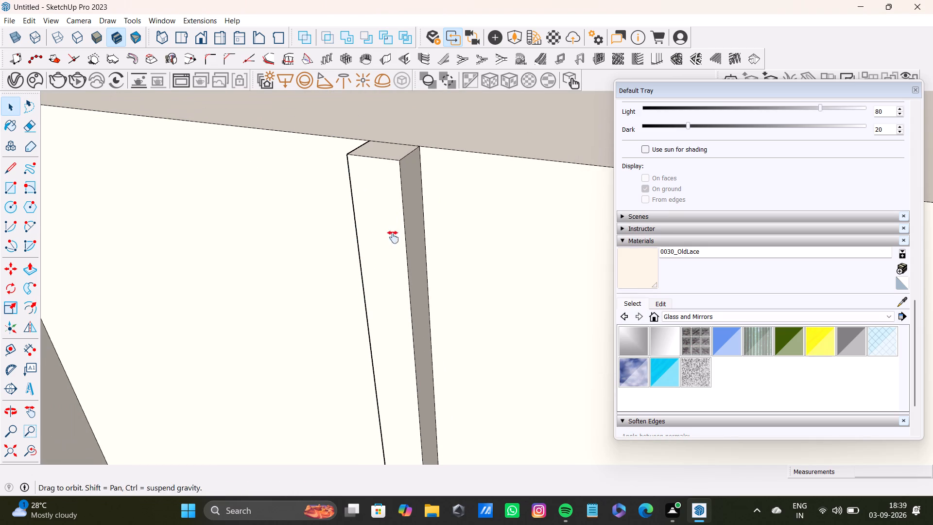
pyautogui.keyDown('shift'); pyautogui.moveTo(393, 237); pyautogui.dragTo(399, 289, button='middle'); pyautogui.keyUp('shift')
pyautogui.moveTo(404, 273); pyautogui.dragTo(391, 355, button='middle')
pyautogui.keyDown('shift'); pyautogui.doubleClick(390, 229); pyautogui.keyUp('shift')
pyautogui.keyDown('shift'); pyautogui.doubleClick(391, 261); pyautogui.keyUp('shift')
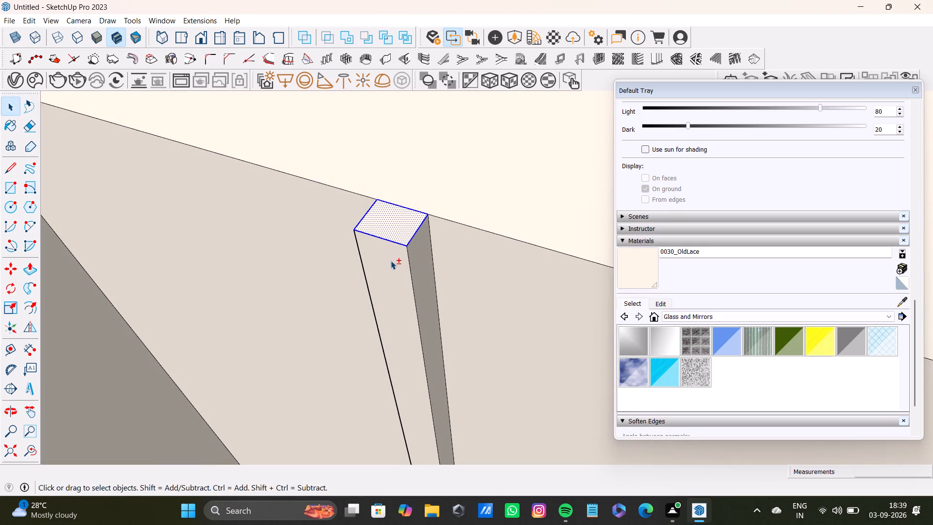
pyautogui.keyDown('shift'); pyautogui.doubleClick(417, 261); pyautogui.keyUp('shift')
pyautogui.keyDown('shift'); pyautogui.doubleClick(428, 288); pyautogui.keyUp('shift')
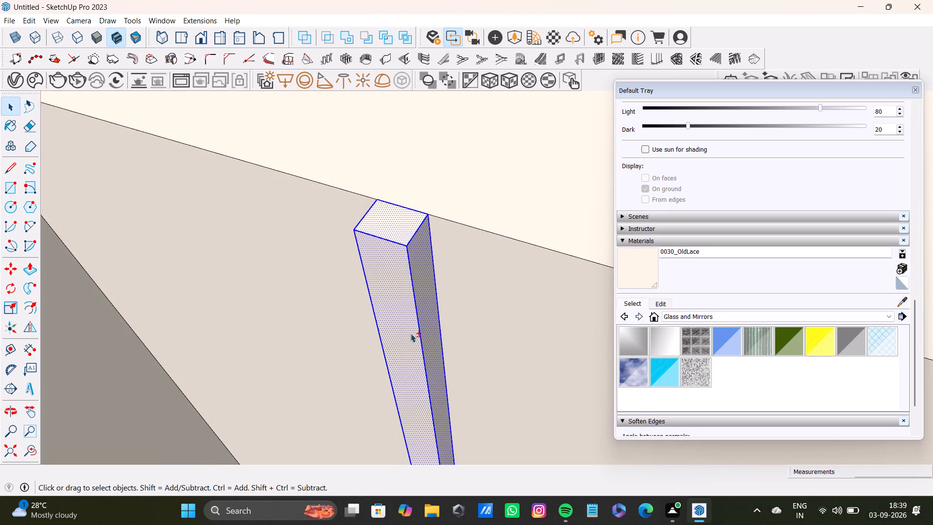
pyautogui.moveTo(369, 355); pyautogui.dragTo(607, 303, button='middle')
pyautogui.scroll(3, 408, 357)
pyautogui.keyDown('shift'); pyautogui.doubleClick(357, 318); pyautogui.keyUp('shift')
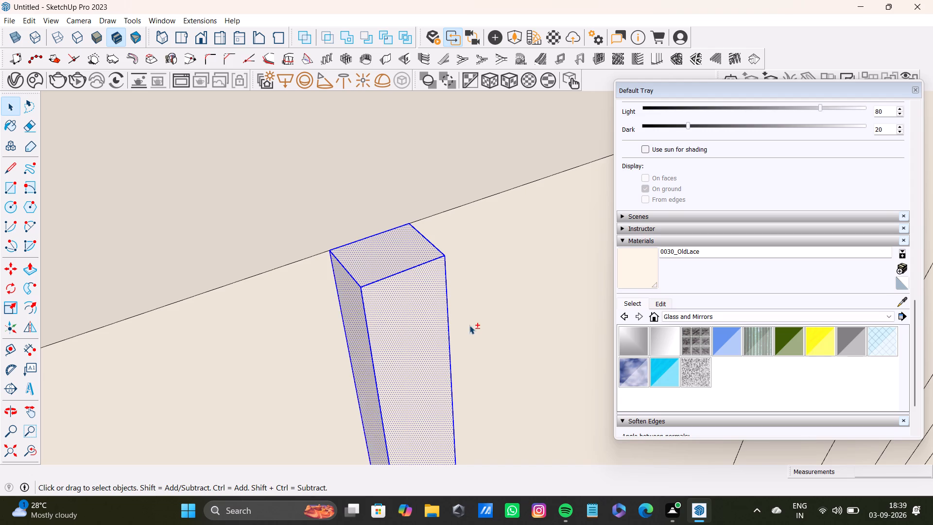
pyautogui.keyDown('shift'); pyautogui.moveTo(469, 325); pyautogui.dragTo(227, 332, button='middle'); pyautogui.keyUp('shift')
pyautogui.keyDown('shift'); pyautogui.moveTo(242, 314); pyautogui.dragTo(460, 352, button='middle'); pyautogui.keyUp('shift')
pyautogui.scroll(-4, 416, 358)
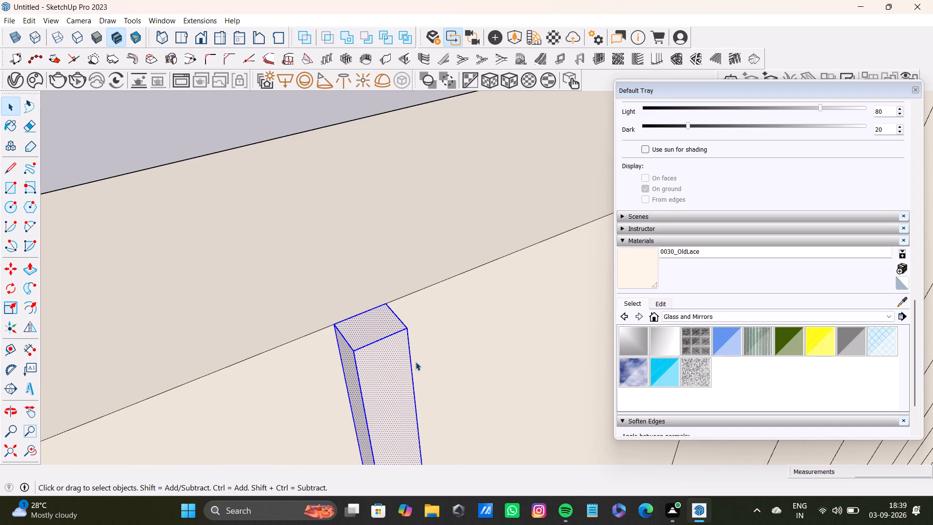
pyautogui.press('m')
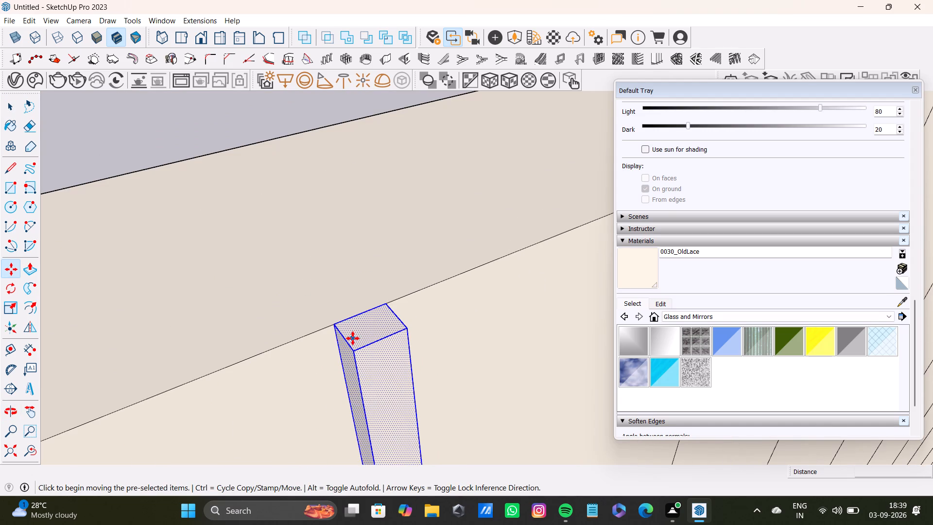
pyautogui.click(335, 324)
pyautogui.scroll(-3, 404, 285)
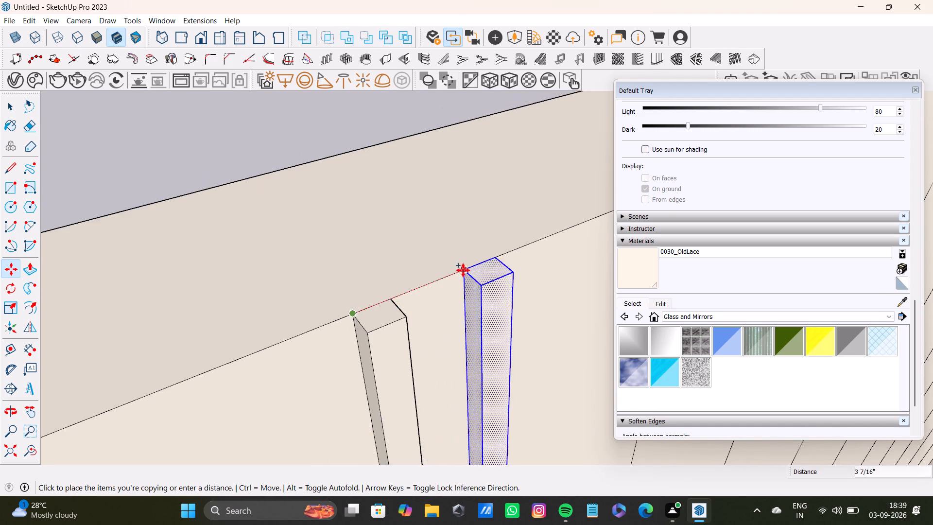
pyautogui.scroll(-2, 463, 270)
pyautogui.keyDown('shift'); pyautogui.moveTo(476, 274); pyautogui.dragTo(186, 306, button='middle'); pyautogui.keyUp('shift')
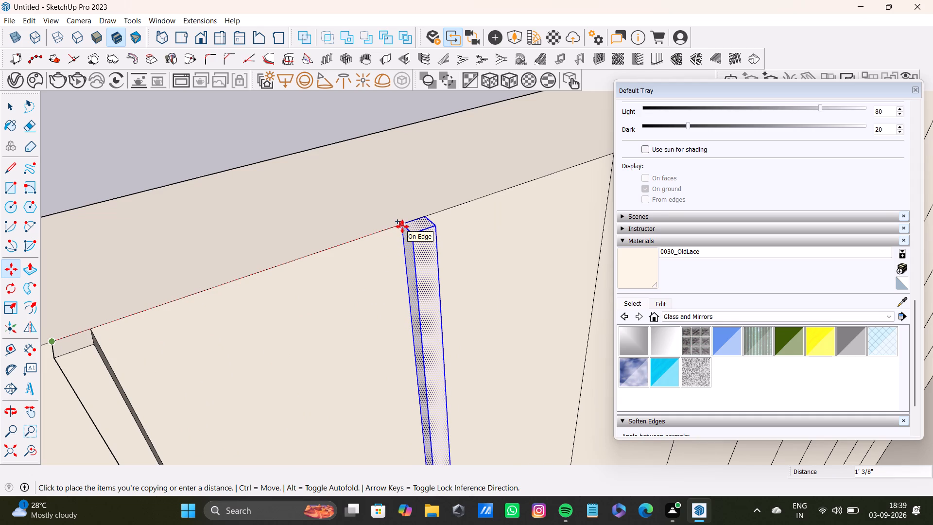
pyautogui.click(402, 227)
# Divide the copy distance into 8 equal spaces, filling it with evenly spaced grooves.
pyautogui.press('/')
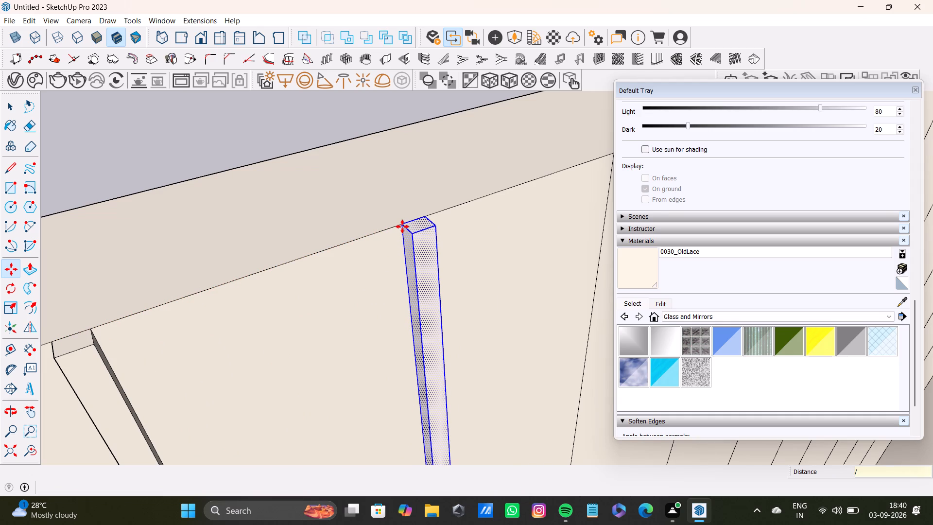
pyautogui.press('8')
pyautogui.press('Return')
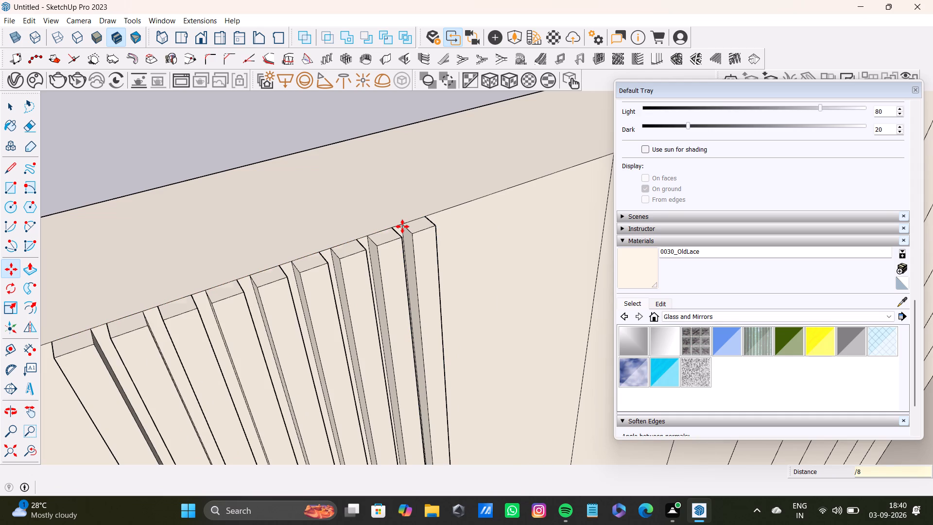
# Select the last groove in the row with all its faces and edges and copy it about 11 15/16" further along the wall's top edge.
pyautogui.scroll(-8, 253, 293)
pyautogui.moveTo(439, 339); pyautogui.dragTo(312, 446, button='middle')
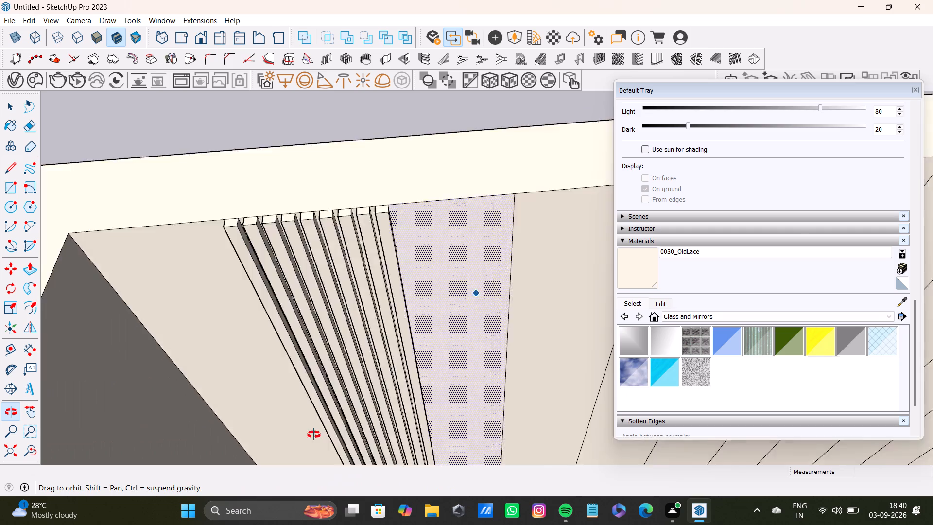
pyautogui.moveTo(312, 446); pyautogui.dragTo(305, 430, button='middle')
pyautogui.scroll(3, 362, 321)
pyautogui.keyDown('shift'); pyautogui.moveTo(377, 288); pyautogui.dragTo(284, 391, button='middle'); pyautogui.keyUp('shift')
pyautogui.scroll(6, 279, 287)
pyautogui.press('space')
pyautogui.doubleClick(276, 276)
pyautogui.keyDown('shift'); pyautogui.doubleClick(279, 297); pyautogui.keyUp('shift')
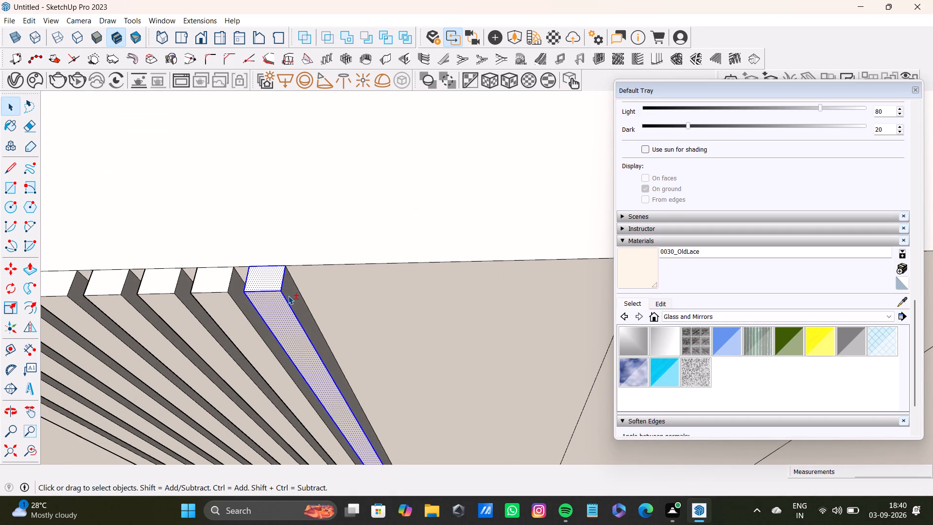
pyautogui.keyDown('shift'); pyautogui.doubleClick(288, 296); pyautogui.keyUp('shift')
pyautogui.moveTo(286, 329); pyautogui.dragTo(420, 249, button='middle')
pyautogui.scroll(3, 326, 362)
pyautogui.keyDown('shift'); pyautogui.moveTo(304, 360); pyautogui.dragTo(346, 252, button='middle'); pyautogui.keyUp('shift')
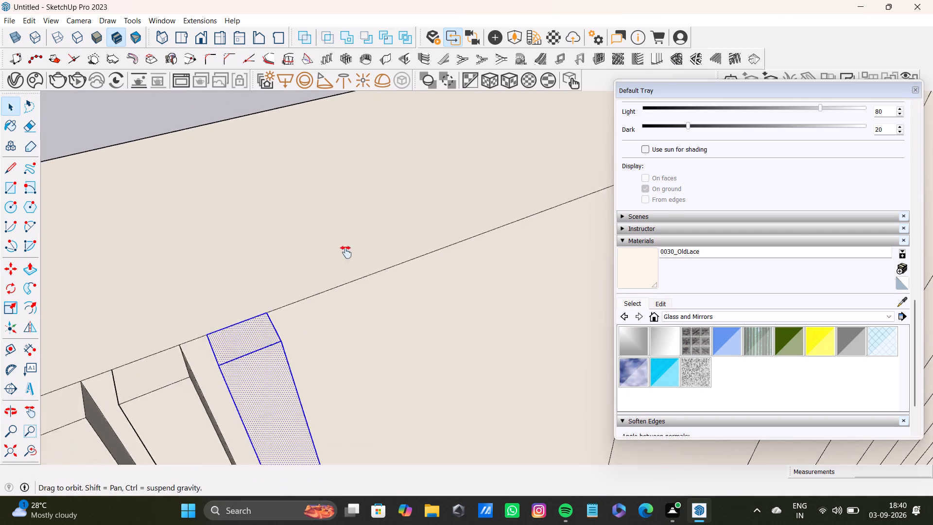
pyautogui.keyDown('shift'); pyautogui.moveTo(346, 252); pyautogui.dragTo(348, 231, button='middle'); pyautogui.keyUp('shift')
pyautogui.keyDown('shift'); pyautogui.scroll(2, 286, 292); pyautogui.keyUp('shift')
pyautogui.moveTo(286, 292); pyautogui.dragTo(347, 280, button='middle')
pyautogui.keyDown('shift'); pyautogui.doubleClick(238, 269); pyautogui.keyUp('shift')
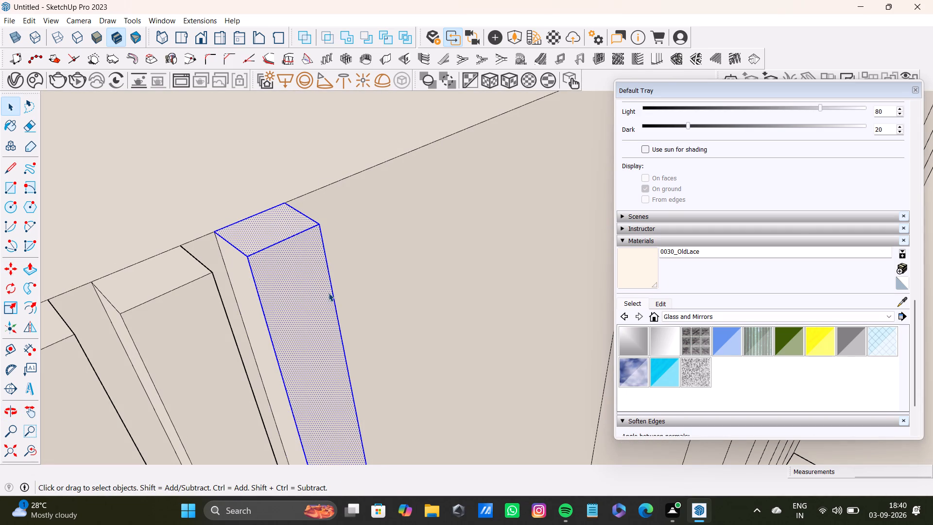
pyautogui.keyDown('shift'); pyautogui.doubleClick(245, 281); pyautogui.keyUp('shift')
pyautogui.moveTo(384, 330); pyautogui.dragTo(251, 346, button='middle')
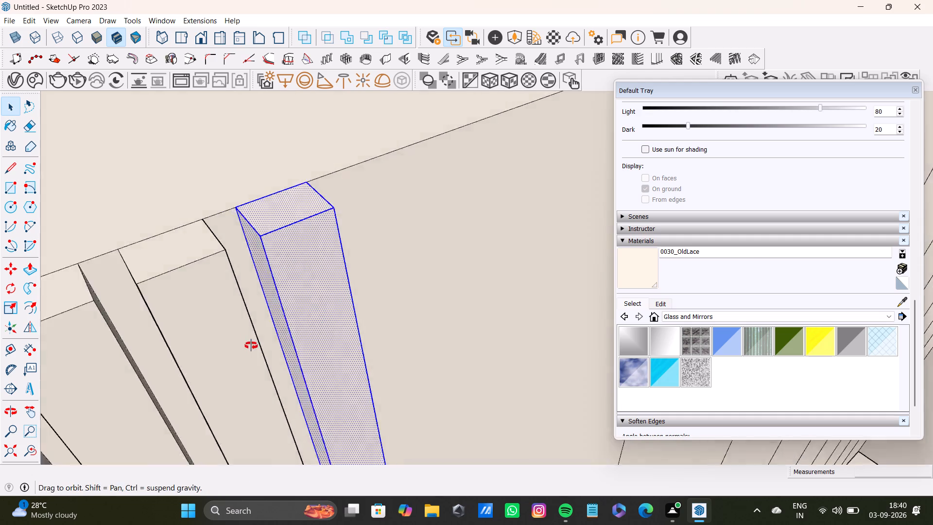
pyautogui.moveTo(251, 346); pyautogui.dragTo(243, 345, button='middle')
pyautogui.press('m')
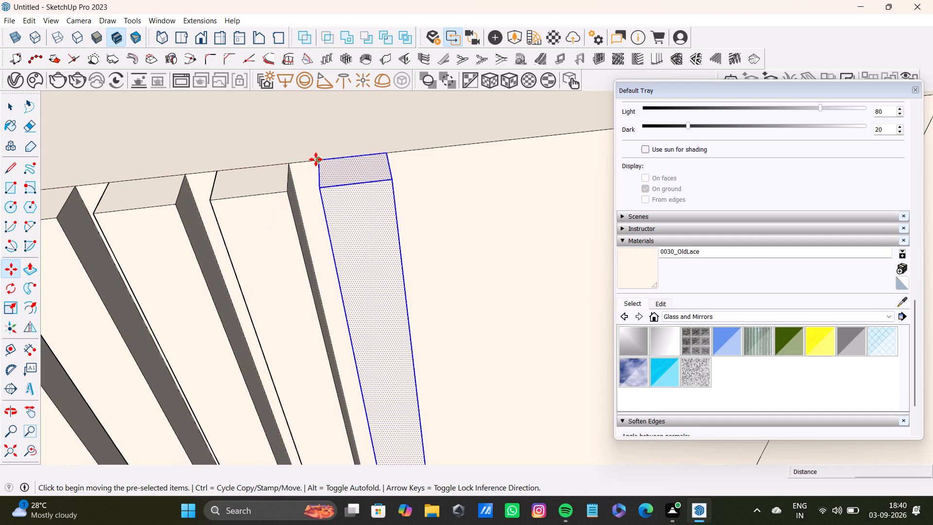
pyautogui.keyDown('ctrl'); pyautogui.click(319, 160); pyautogui.keyUp('ctrl')
pyautogui.scroll(-4, 410, 143)
pyautogui.keyDown('shift'); pyautogui.moveTo(494, 165); pyautogui.dragTo(187, 197, button='middle'); pyautogui.keyUp('shift')
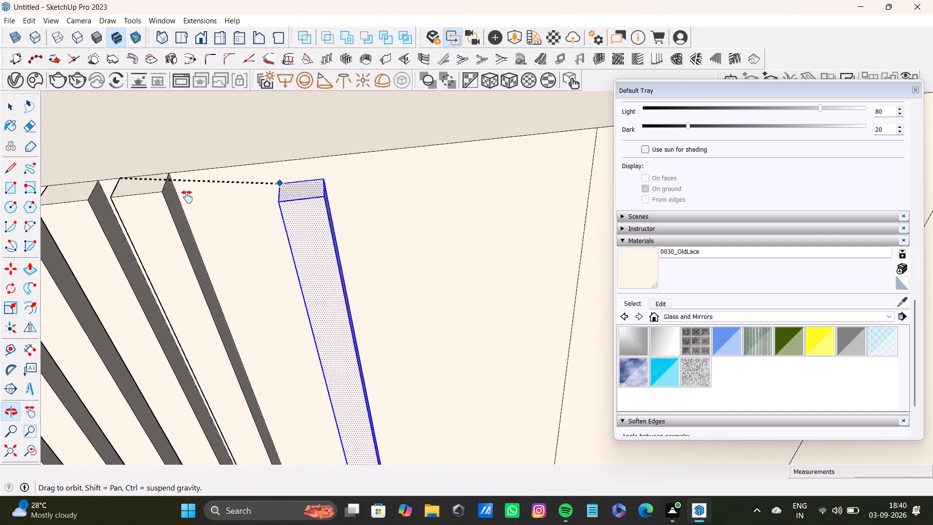
pyautogui.keyDown('shift'); pyautogui.moveTo(187, 197); pyautogui.dragTo(169, 199, button='middle'); pyautogui.keyUp('shift')
pyautogui.click(500, 143)
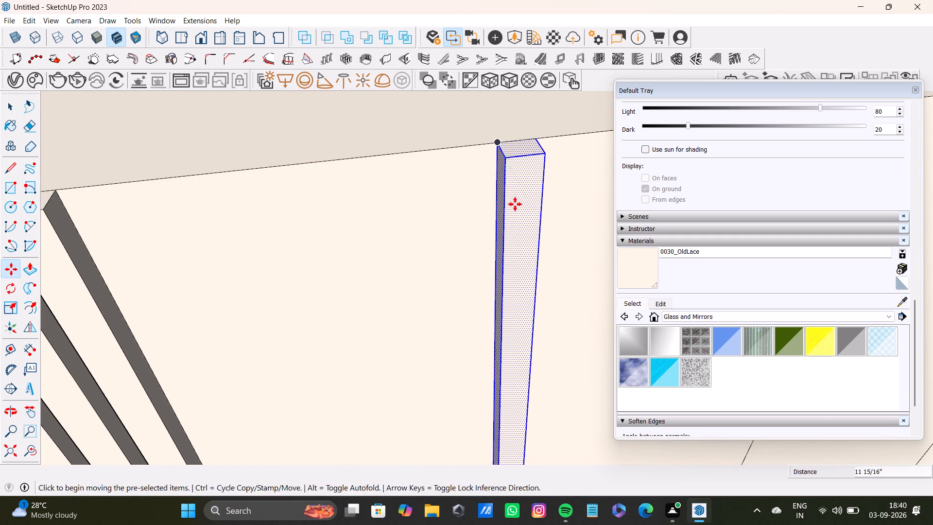
# Copy the selected groove about 1' 9/16" further along the wall's top edge and divide that distance into 8 equal spaces.
pyautogui.moveTo(515, 204); pyautogui.dragTo(228, 306, button='middle')
pyautogui.scroll(3, 218, 248)
pyautogui.keyDown('ctrl'); pyautogui.click(202, 247); pyautogui.keyUp('ctrl')
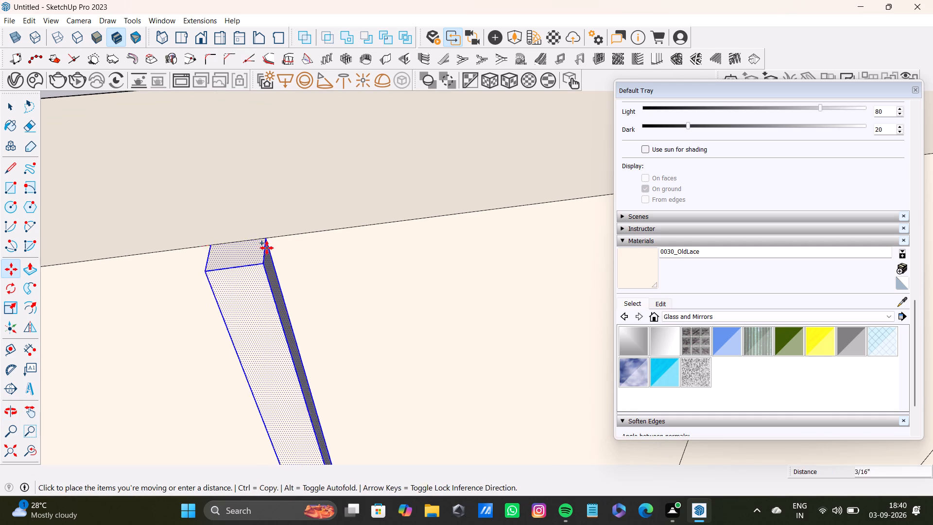
pyautogui.scroll(-6, 361, 250)
pyautogui.keyDown('shift'); pyautogui.moveTo(452, 244); pyautogui.dragTo(224, 252, button='middle'); pyautogui.keyUp('shift')
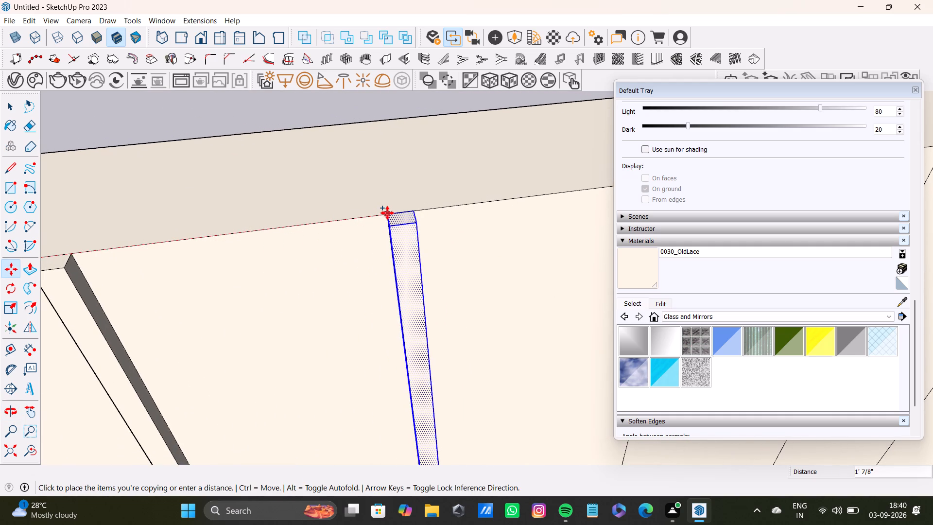
pyautogui.click(380, 213)
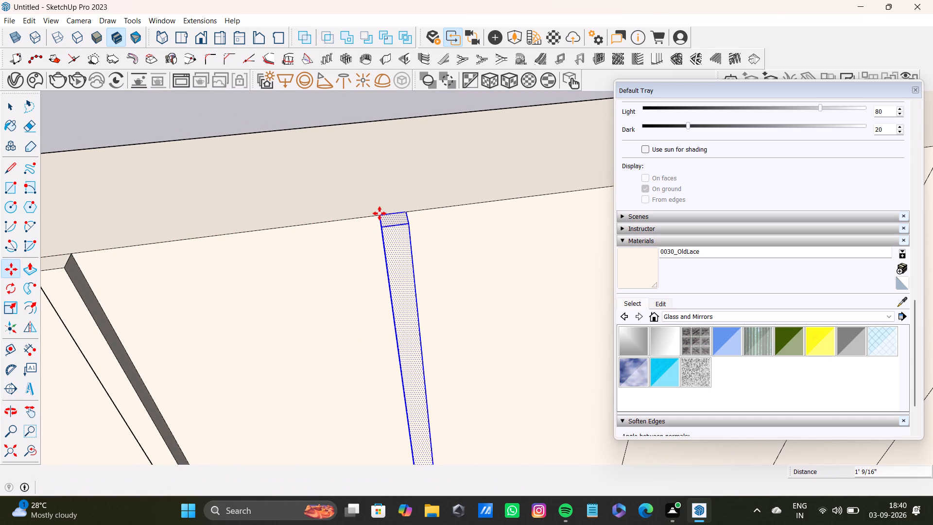
pyautogui.press('/')
pyautogui.press('8')
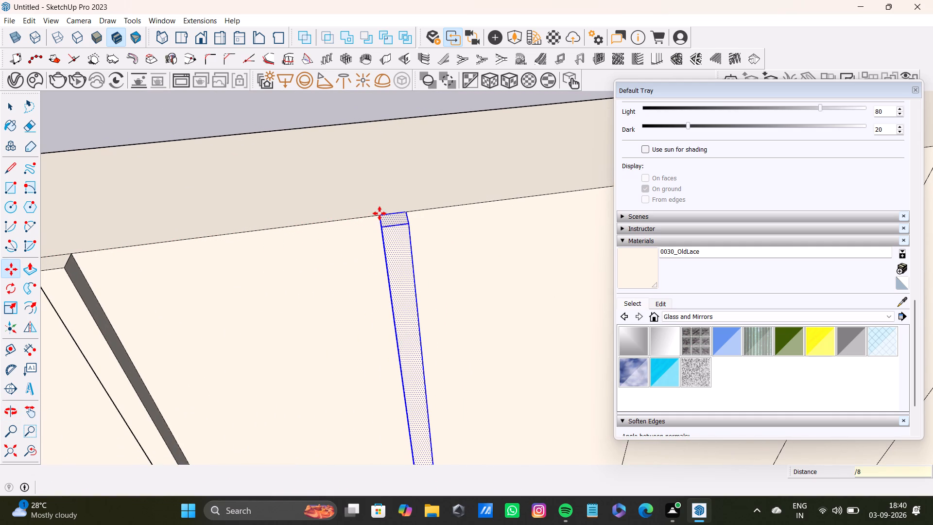
pyautogui.press('Return')
# Select the last groove of the new row with all its faces and edges and copy it further along the wall's top edge, leaving a plain gap.
pyautogui.scroll(-15, 347, 280)
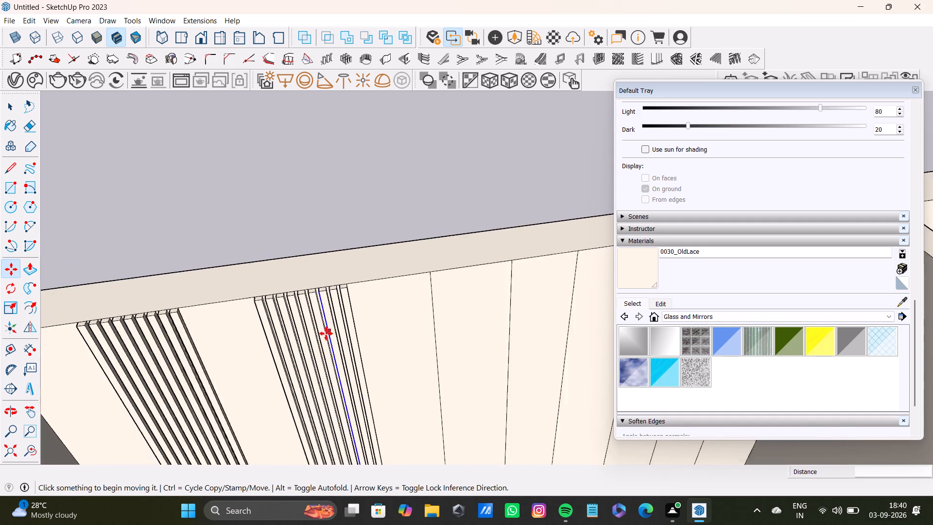
pyautogui.scroll(-7, 326, 333)
pyautogui.moveTo(327, 345); pyautogui.dragTo(321, 290, button='middle')
pyautogui.keyDown('shift'); pyautogui.scroll(2, 321, 279); pyautogui.keyUp('shift')
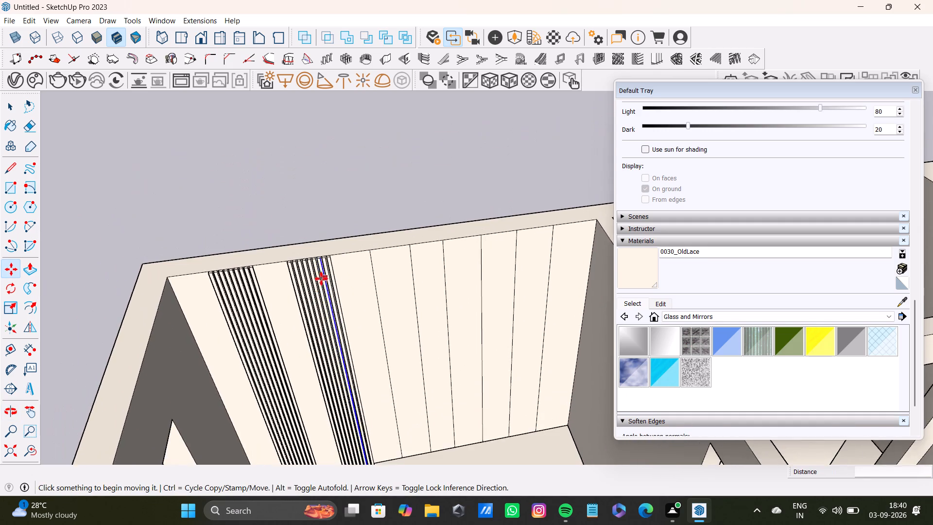
pyautogui.keyDown('shift'); pyautogui.scroll(20, 321, 279); pyautogui.keyUp('shift')
pyautogui.keyDown('shift'); pyautogui.scroll(3, 321, 279); pyautogui.keyUp('shift')
pyautogui.press('space')
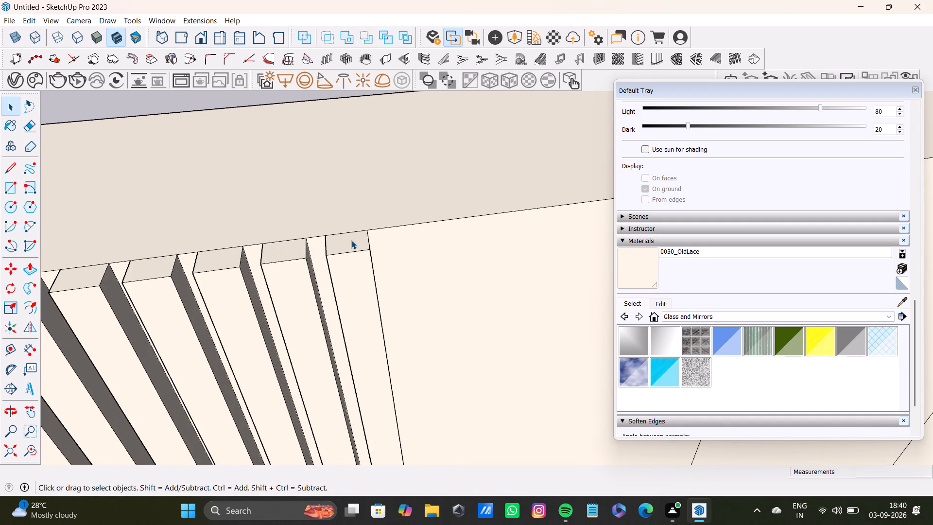
pyautogui.doubleClick(351, 240)
pyautogui.keyDown('shift'); pyautogui.doubleClick(351, 270); pyautogui.keyUp('shift')
pyautogui.moveTo(358, 315); pyautogui.dragTo(492, 281, button='middle')
pyautogui.scroll(4, 330, 310)
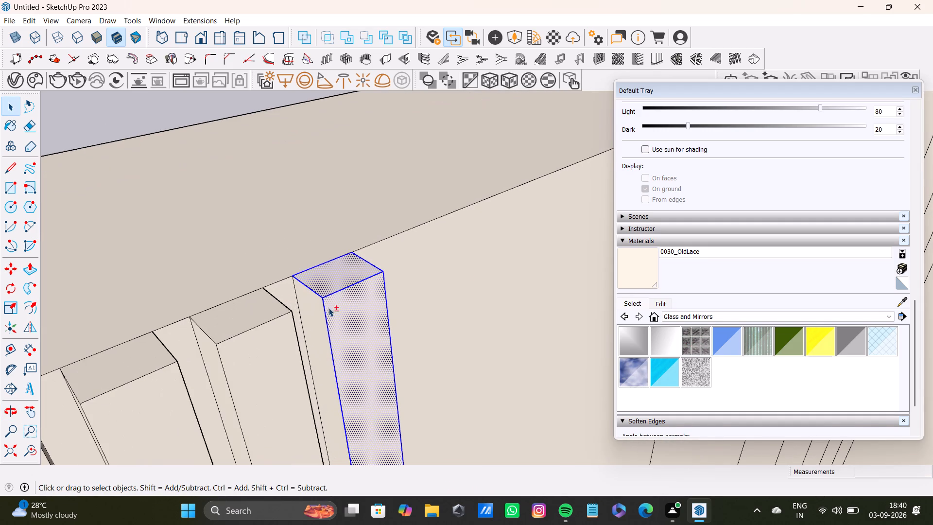
pyautogui.keyDown('shift'); pyautogui.doubleClick(315, 304); pyautogui.keyUp('shift')
pyautogui.moveTo(422, 322); pyautogui.dragTo(107, 323, button='middle')
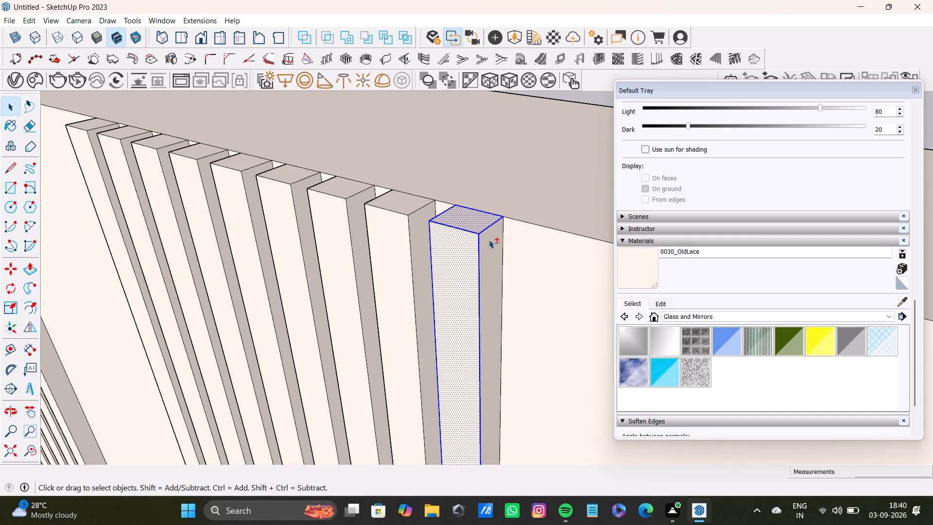
pyautogui.keyDown('shift'); pyautogui.doubleClick(489, 240); pyautogui.keyUp('shift')
pyautogui.moveTo(473, 307); pyautogui.dragTo(577, 407, button='middle')
pyautogui.press('m')
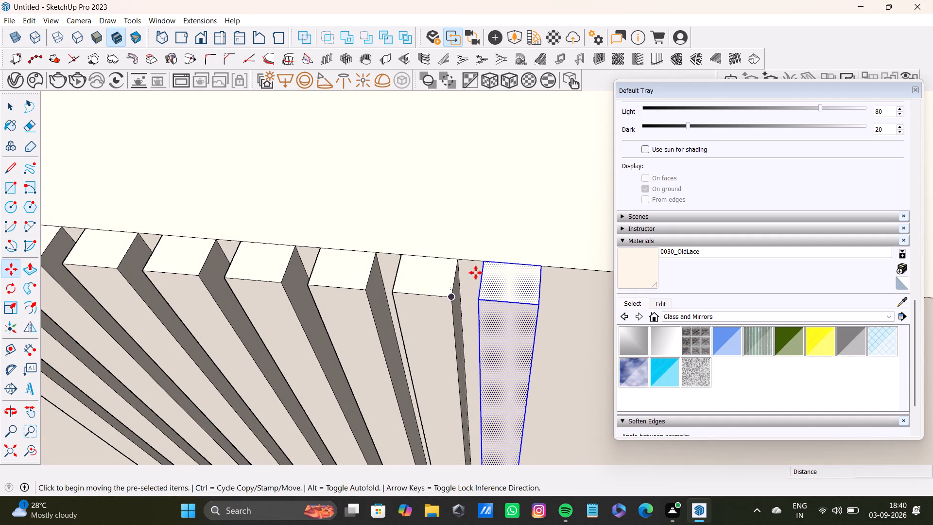
pyautogui.keyDown('ctrl'); pyautogui.click(483, 261); pyautogui.keyUp('ctrl')
pyautogui.scroll(-4, 552, 285)
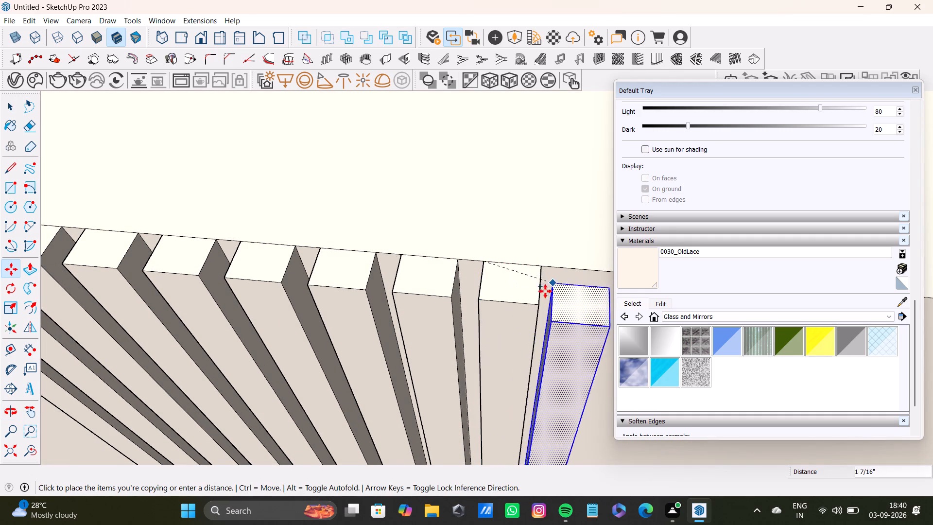
pyautogui.scroll(-2, 533, 297)
pyautogui.keyDown('shift'); pyautogui.moveTo(560, 289); pyautogui.dragTo(224, 249, button='middle'); pyautogui.keyUp('shift')
pyautogui.scroll(3, 449, 290)
pyautogui.keyDown('shift'); pyautogui.moveTo(490, 275); pyautogui.dragTo(330, 253, button='middle'); pyautogui.keyUp('shift')
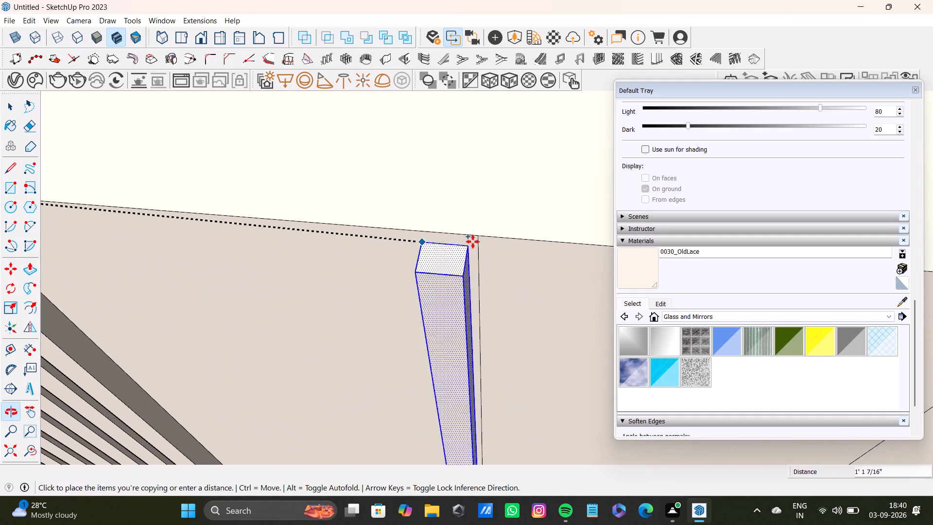
pyautogui.click(479, 239)
# Copy the selected groove another 1' 3/8" or so along the top edge and divide that distance into 8 equal spaces.
pyautogui.scroll(-4, 462, 277)
pyautogui.keyDown('shift'); pyautogui.moveTo(465, 270); pyautogui.dragTo(318, 249, button='middle'); pyautogui.keyUp('shift')
pyautogui.scroll(3, 323, 240)
pyautogui.click(315, 224)
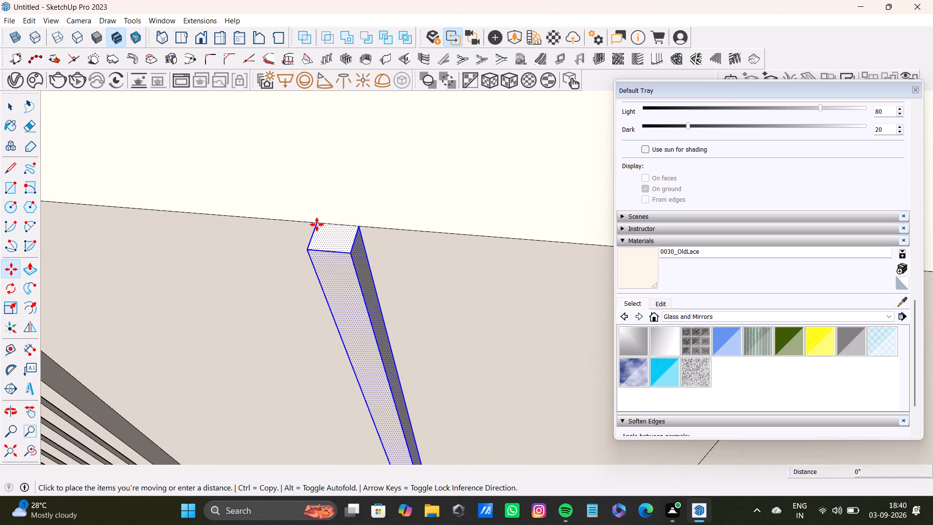
pyautogui.scroll(-3, 442, 238)
pyautogui.keyDown('shift'); pyautogui.moveTo(421, 230); pyautogui.dragTo(253, 213, button='middle'); pyautogui.keyUp('shift')
pyautogui.scroll(2, 494, 246)
pyautogui.keyDown('shift'); pyautogui.moveTo(494, 246); pyautogui.dragTo(383, 229, button='middle'); pyautogui.keyUp('shift')
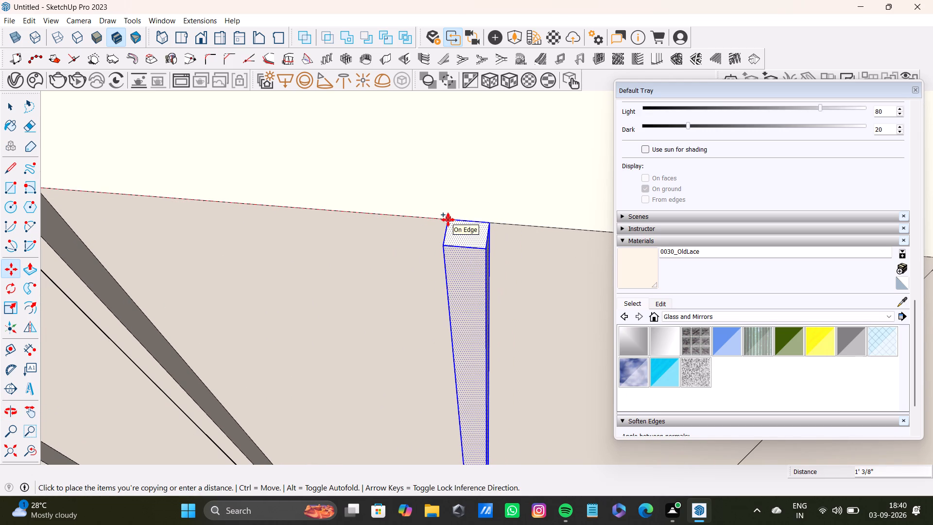
pyautogui.click(448, 220)
pyautogui.write('/8')
pyautogui.press('Return')
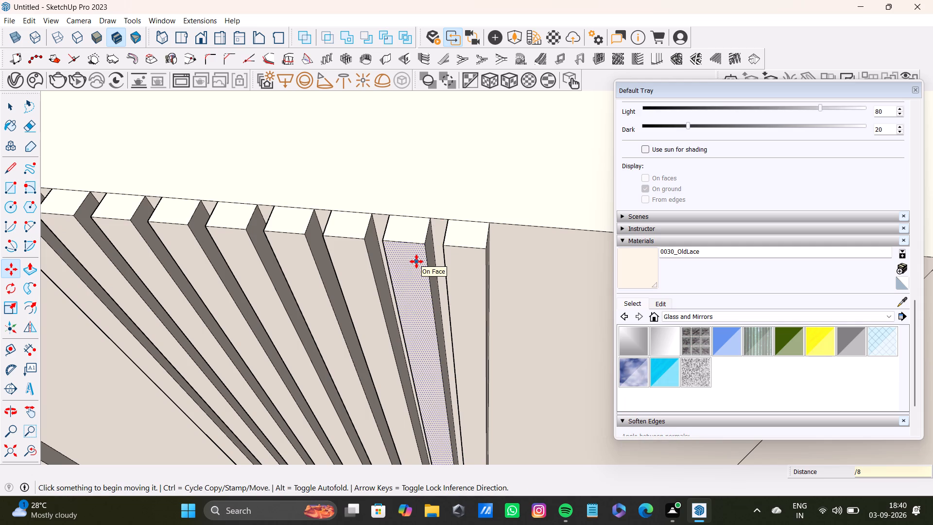
# Select the last groove of this row with all its faces and edges and copy it about 1' 3/8" further along the wall's top edge.
pyautogui.press('space')
pyautogui.scroll(-11, 449, 276)
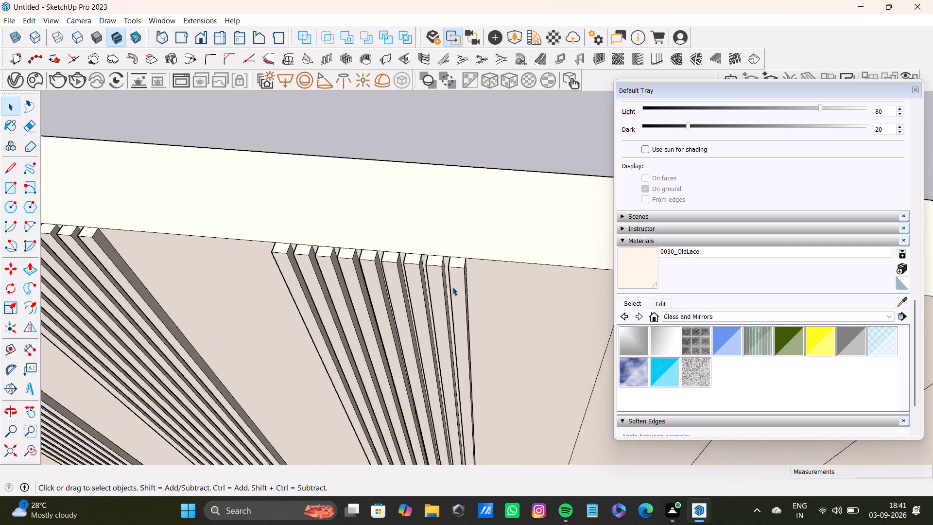
pyautogui.keyDown('shift'); pyautogui.moveTo(503, 295); pyautogui.dragTo(388, 316, button='middle'); pyautogui.keyUp('shift')
pyautogui.scroll(12, 336, 295)
pyautogui.click(323, 285)
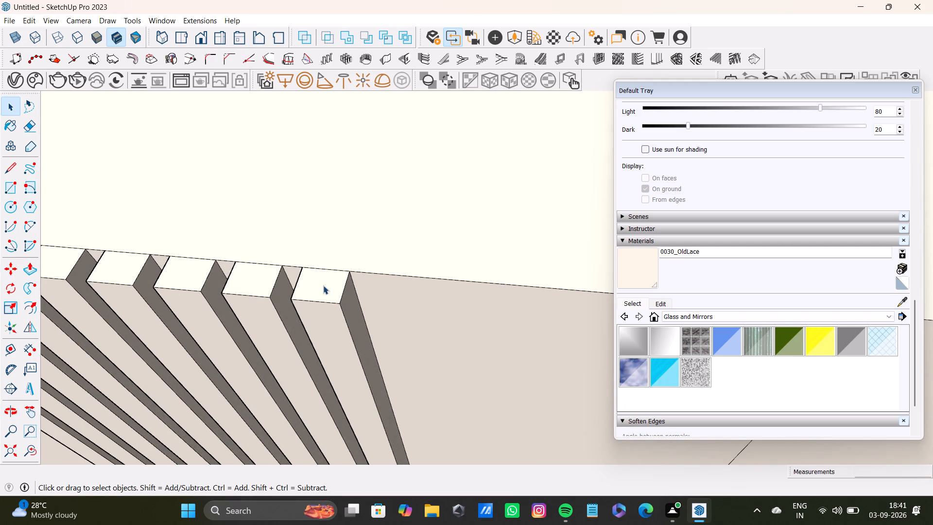
pyautogui.press('space')
pyautogui.keyDown('shift'); pyautogui.doubleClick(331, 289); pyautogui.keyUp('shift')
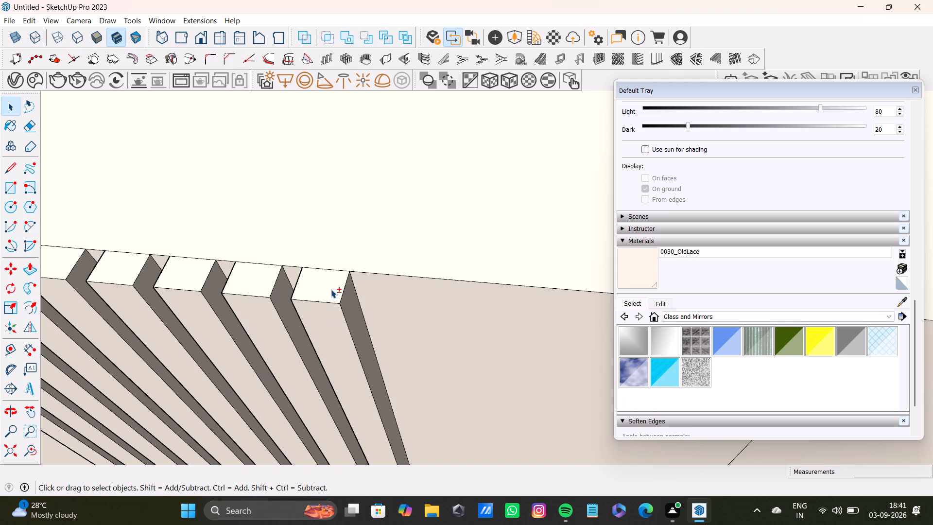
pyautogui.keyDown('shift'); pyautogui.doubleClick(333, 291); pyautogui.keyUp('shift')
pyautogui.keyDown('shift'); pyautogui.doubleClick(335, 318); pyautogui.keyUp('shift')
pyautogui.keyDown('shift'); pyautogui.doubleClick(349, 310); pyautogui.keyUp('shift')
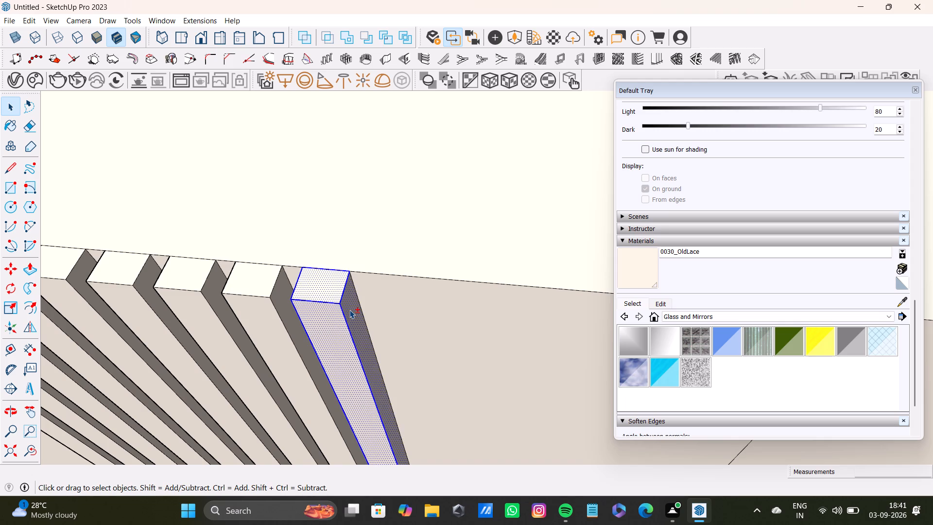
pyautogui.moveTo(326, 348); pyautogui.dragTo(447, 276, button='middle')
pyautogui.scroll(3, 297, 368)
pyautogui.moveTo(304, 368); pyautogui.dragTo(313, 282, button='middle')
pyautogui.moveTo(315, 286); pyautogui.dragTo(394, 249, button='middle')
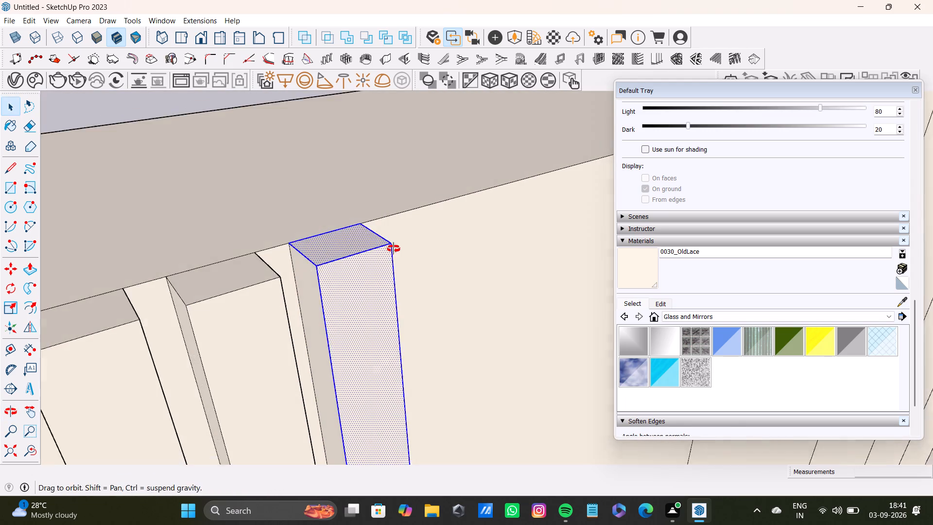
pyautogui.moveTo(394, 249); pyautogui.dragTo(397, 247, button='middle')
pyautogui.keyDown('shift'); pyautogui.doubleClick(306, 272); pyautogui.keyUp('shift')
pyautogui.press('m')
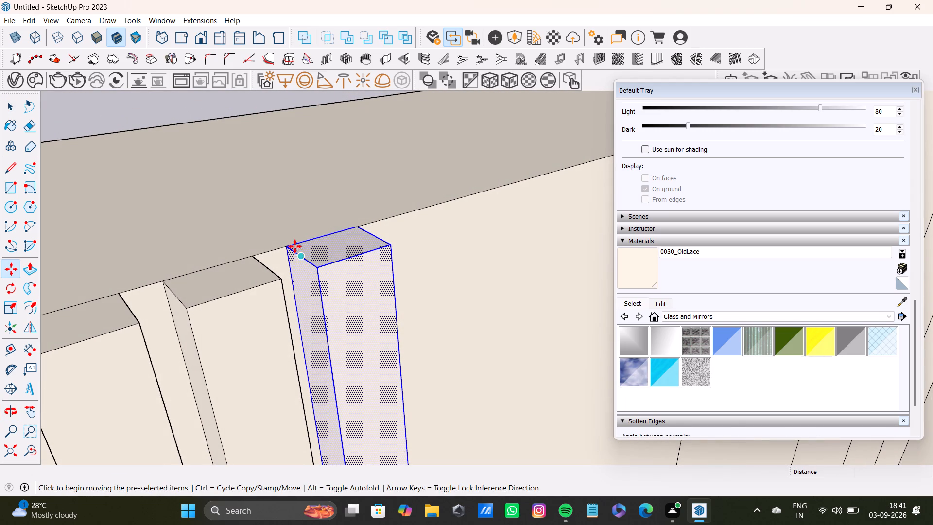
pyautogui.keyDown('ctrl'); pyautogui.click(292, 247); pyautogui.keyUp('ctrl')
pyautogui.scroll(-6, 364, 242)
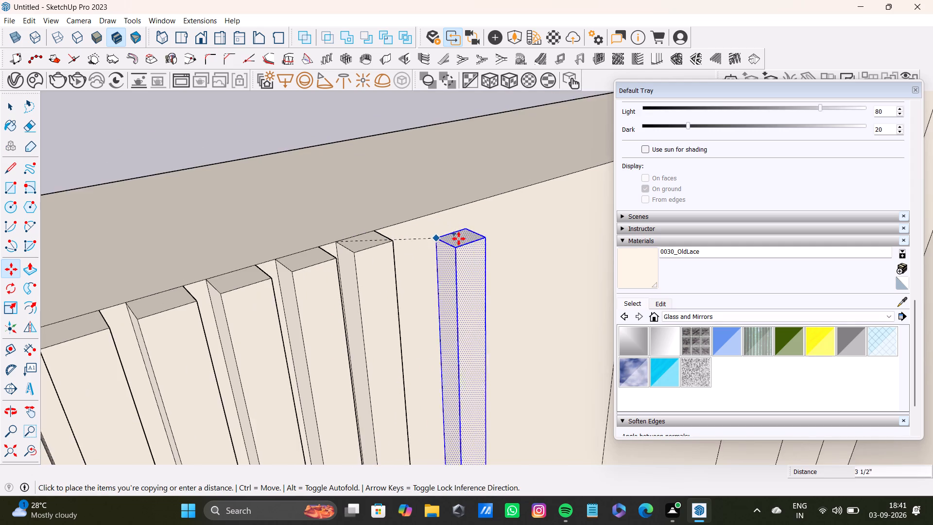
pyautogui.keyDown('shift'); pyautogui.moveTo(459, 238); pyautogui.dragTo(130, 281, button='middle'); pyautogui.keyUp('shift')
pyautogui.scroll(1, 361, 254)
pyautogui.click(381, 184)
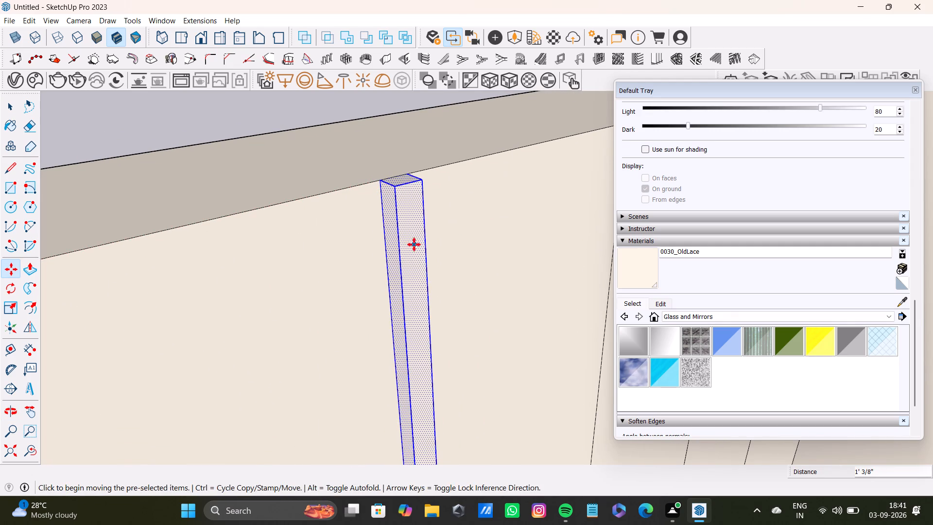
# Copy the selected groove about 1' 9/16" further along the top edge and divide that distance into 8 equal spaces.
pyautogui.moveTo(404, 250); pyautogui.dragTo(270, 348, button='middle')
pyautogui.press('m')
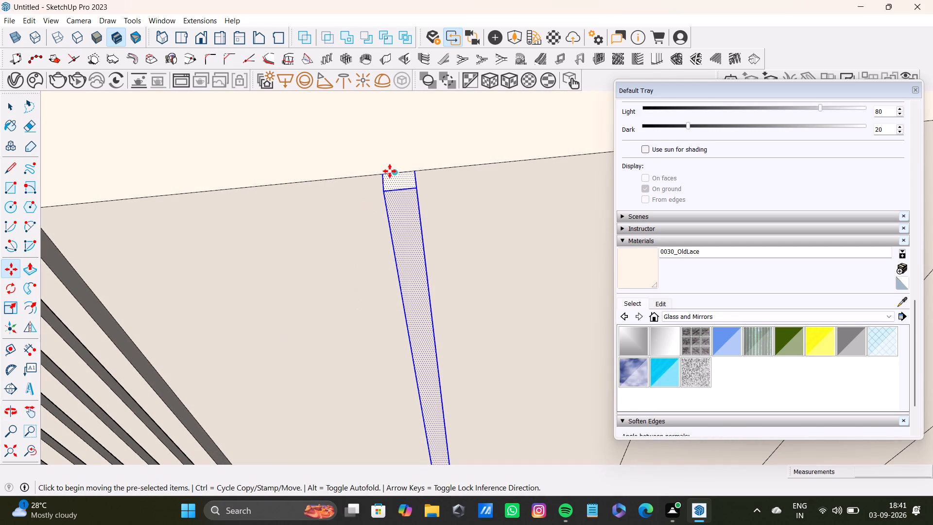
pyautogui.keyDown('ctrl'); pyautogui.click(387, 176); pyautogui.keyUp('ctrl')
pyautogui.scroll(-2, 508, 190)
pyautogui.keyDown('shift'); pyautogui.moveTo(516, 181); pyautogui.dragTo(318, 208, button='middle'); pyautogui.keyUp('shift')
pyautogui.click(499, 170)
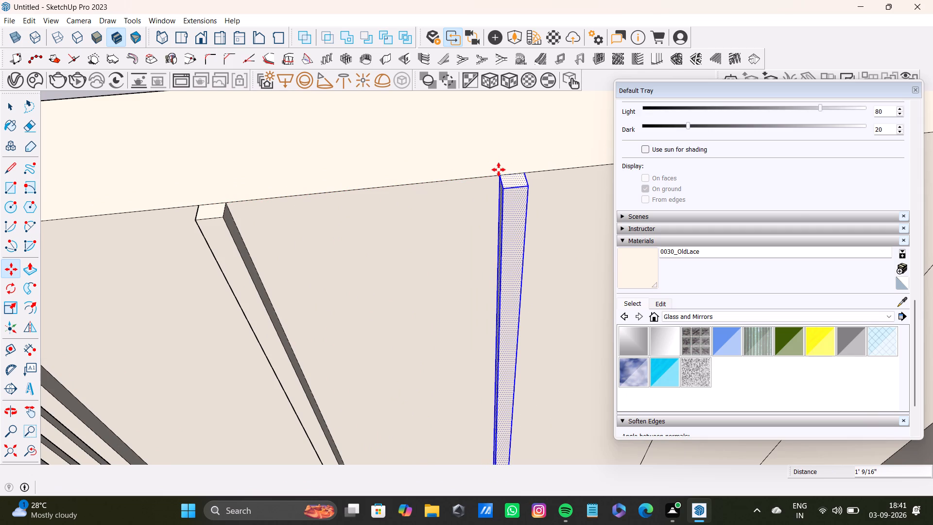
pyautogui.press('/')
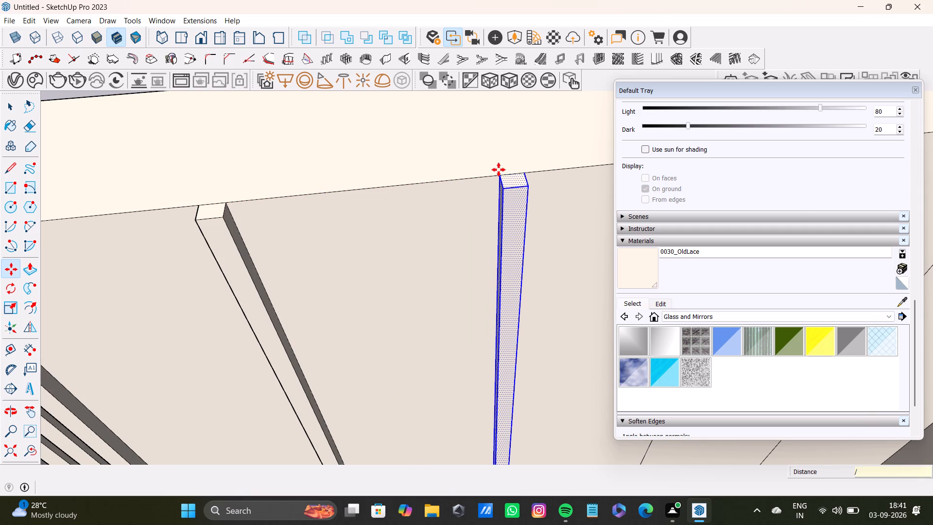
pyautogui.press('8')
pyautogui.press('Return')
# Select the first groove of the newest band with all its faces and edges and copy it 2' 2 3/16" along the top edge to the next dividing line.
pyautogui.scroll(-11, 305, 218)
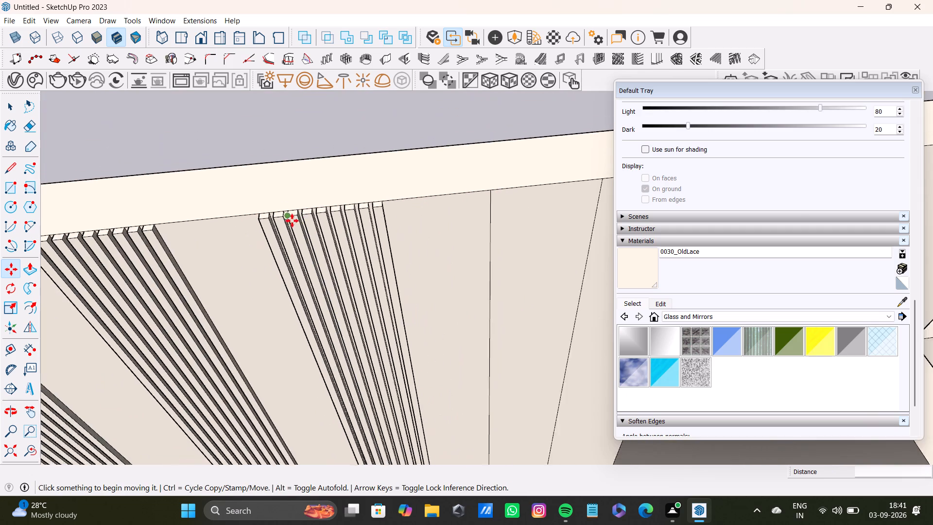
pyautogui.scroll(-7, 292, 221)
pyautogui.scroll(-3, 436, 266)
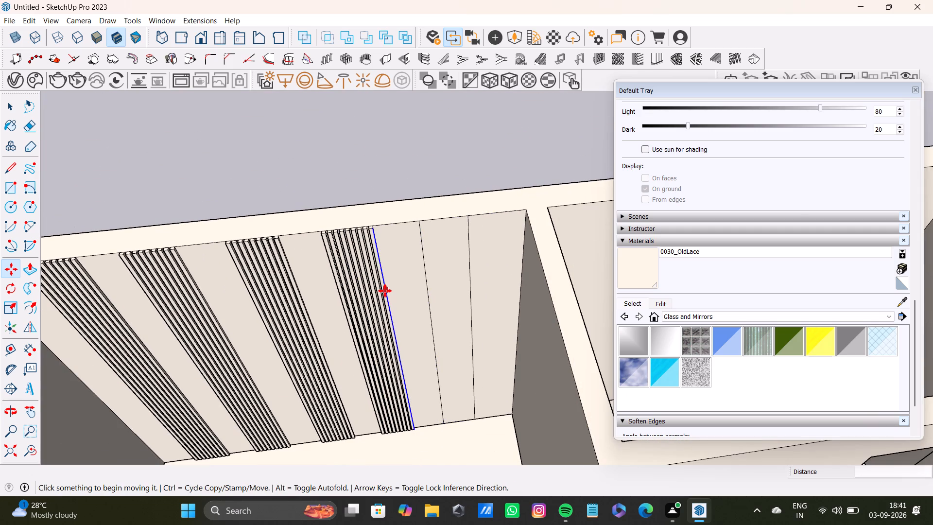
pyautogui.keyDown('shift'); pyautogui.moveTo(397, 292); pyautogui.dragTo(328, 319, button='middle'); pyautogui.keyUp('shift')
pyautogui.scroll(8, 365, 252)
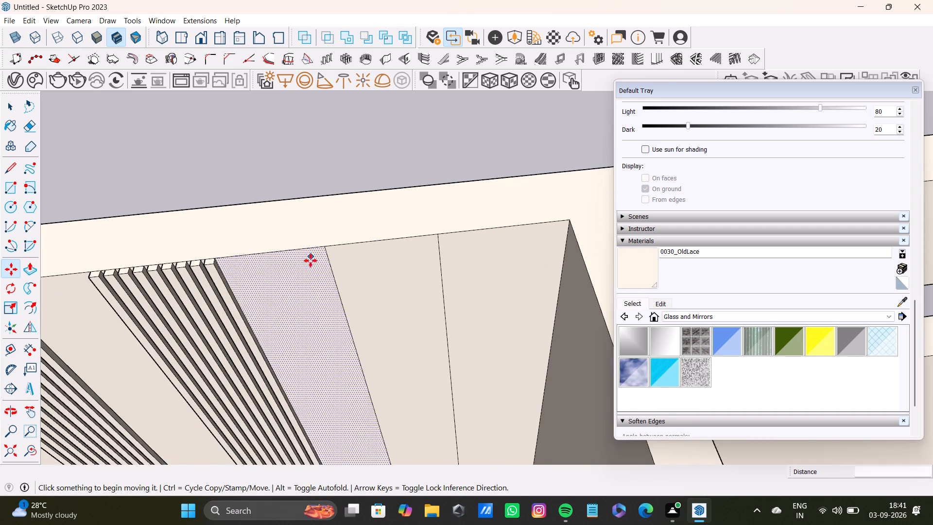
pyautogui.moveTo(340, 266); pyautogui.dragTo(311, 296, button='middle')
pyautogui.scroll(1, 154, 251)
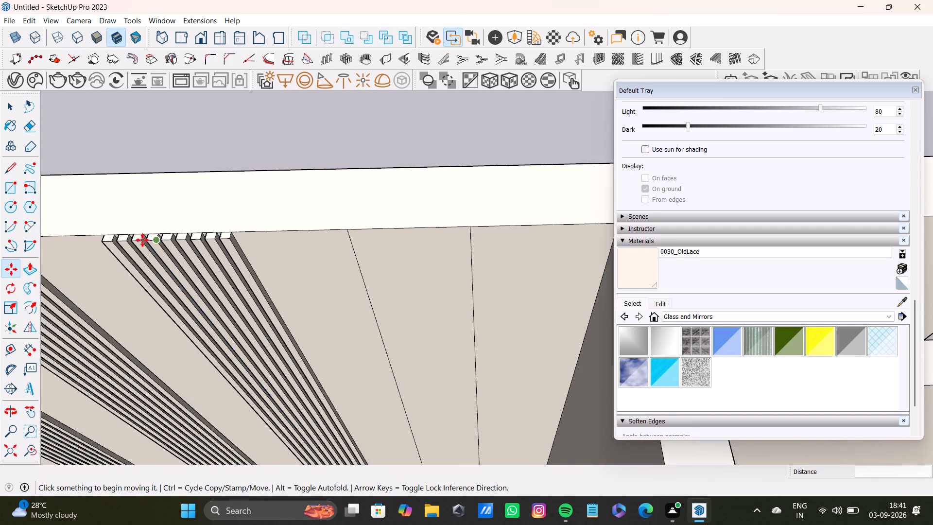
pyautogui.scroll(3, 110, 240)
pyautogui.press('space')
pyautogui.scroll(-8, 111, 245)
pyautogui.moveTo(108, 251); pyautogui.dragTo(195, 259, button='middle')
pyautogui.scroll(3, 195, 259)
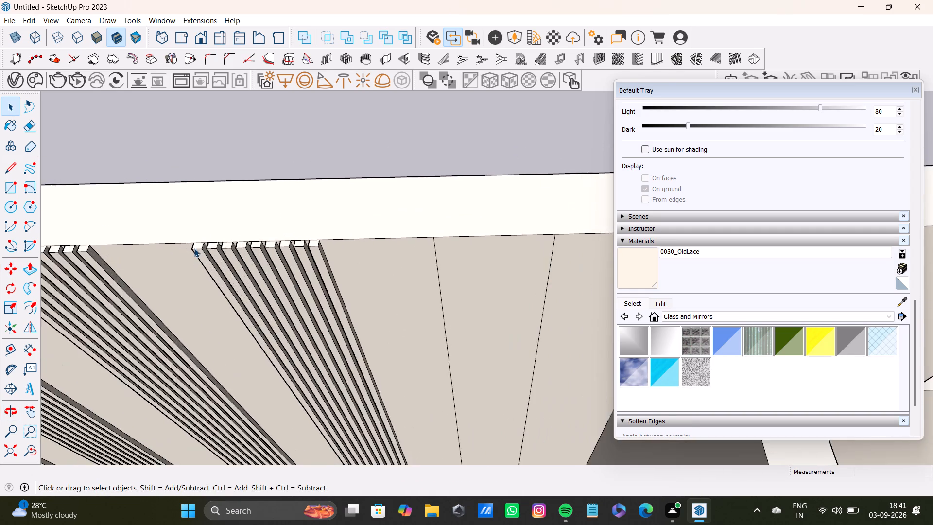
pyautogui.scroll(14, 194, 248)
pyautogui.click(205, 245)
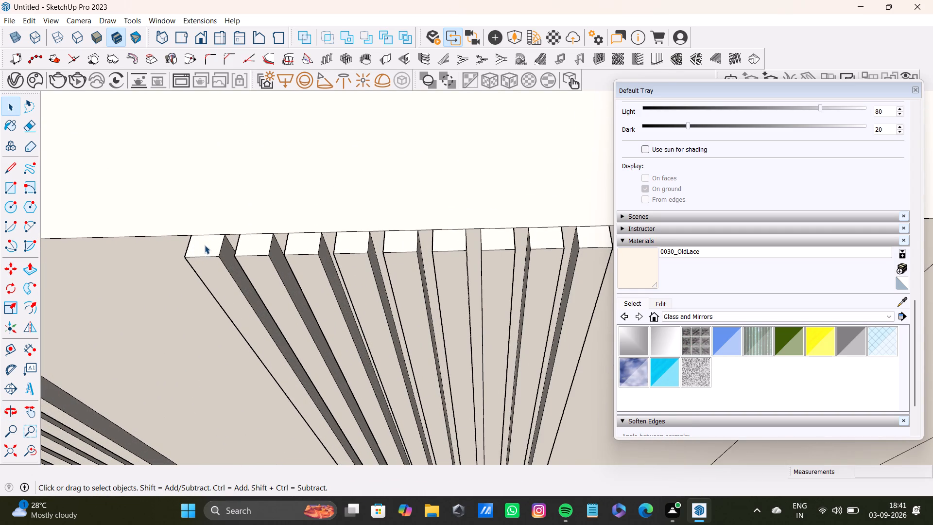
pyautogui.click(213, 267)
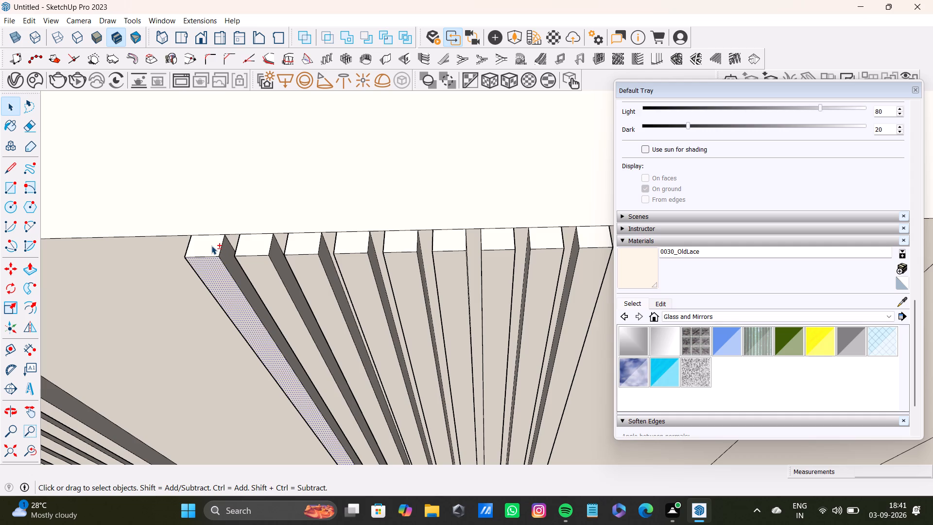
pyautogui.keyDown('shift'); pyautogui.doubleClick(211, 245); pyautogui.keyUp('shift')
pyautogui.keyDown('shift'); pyautogui.doubleClick(215, 271); pyautogui.keyUp('shift')
pyautogui.keyDown('shift'); pyautogui.doubleClick(218, 271); pyautogui.keyUp('shift')
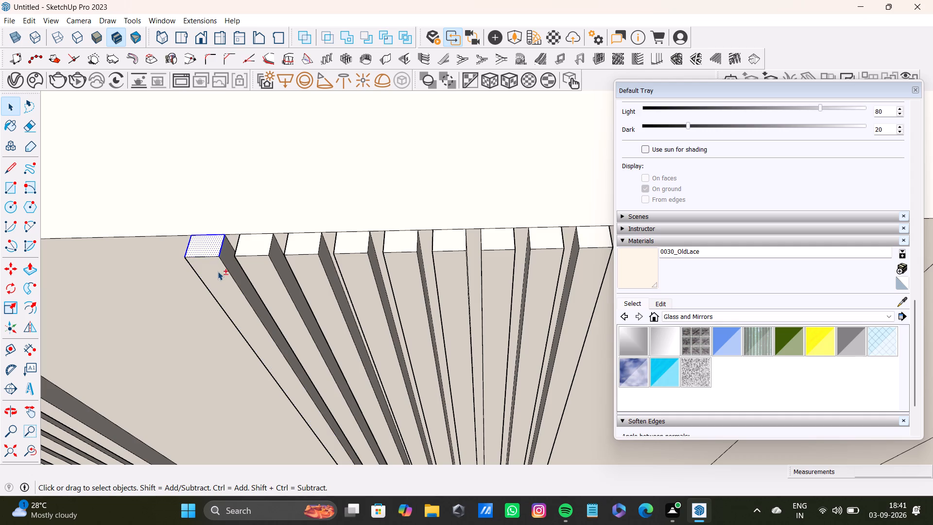
pyautogui.keyDown('shift'); pyautogui.doubleClick(225, 256); pyautogui.keyUp('shift')
pyautogui.keyDown('shift'); pyautogui.moveTo(207, 300); pyautogui.dragTo(310, 266, button='middle'); pyautogui.keyUp('shift')
pyautogui.scroll(3, 238, 277)
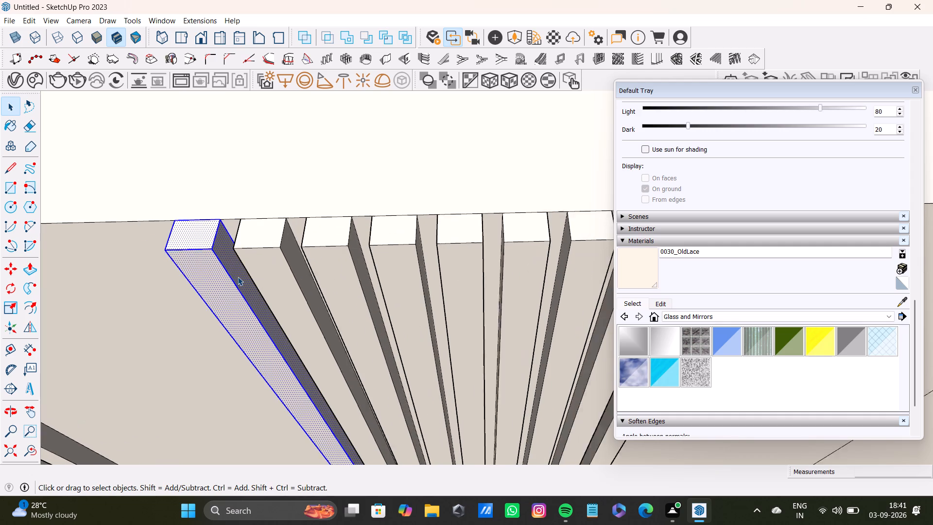
pyautogui.scroll(-7, 237, 277)
pyautogui.keyDown('shift'); pyautogui.moveTo(237, 277); pyautogui.dragTo(353, 266, button='middle'); pyautogui.keyUp('shift')
pyautogui.scroll(7, 334, 267)
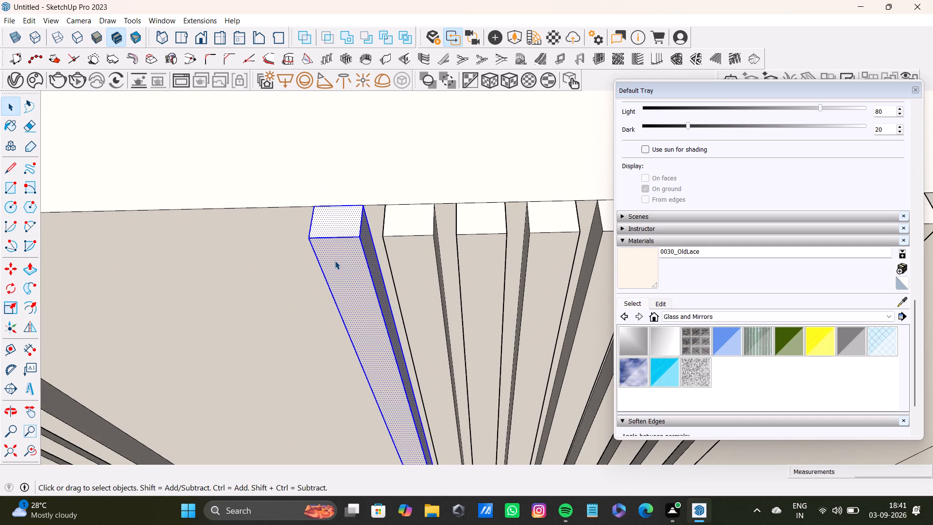
pyautogui.moveTo(320, 268); pyautogui.dragTo(452, 258, button='middle')
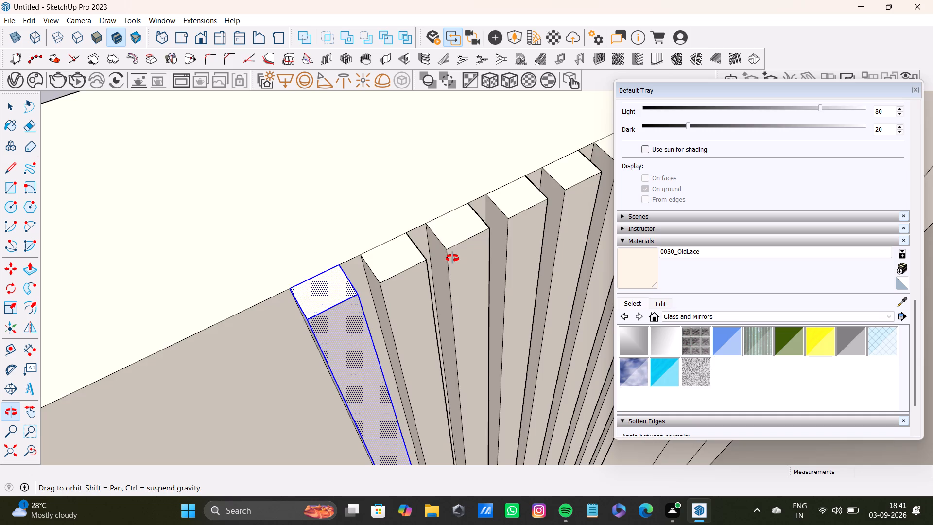
pyautogui.moveTo(452, 258); pyautogui.dragTo(516, 243, button='middle')
pyautogui.scroll(2, 281, 281)
pyautogui.keyDown('shift'); pyautogui.moveTo(285, 286); pyautogui.dragTo(307, 164, button='middle'); pyautogui.keyUp('shift')
pyautogui.keyDown('shift'); pyautogui.doubleClick(339, 237); pyautogui.keyUp('shift')
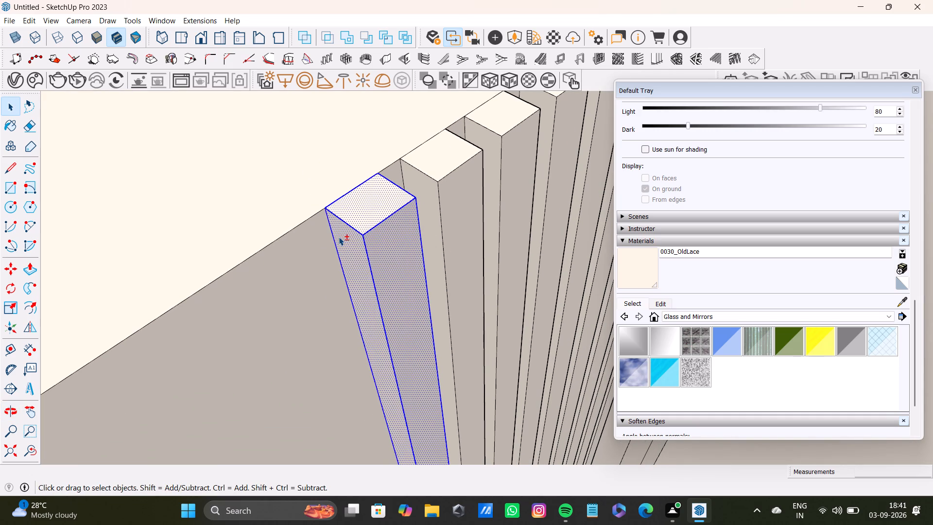
pyautogui.moveTo(416, 257); pyautogui.dragTo(242, 273, button='middle')
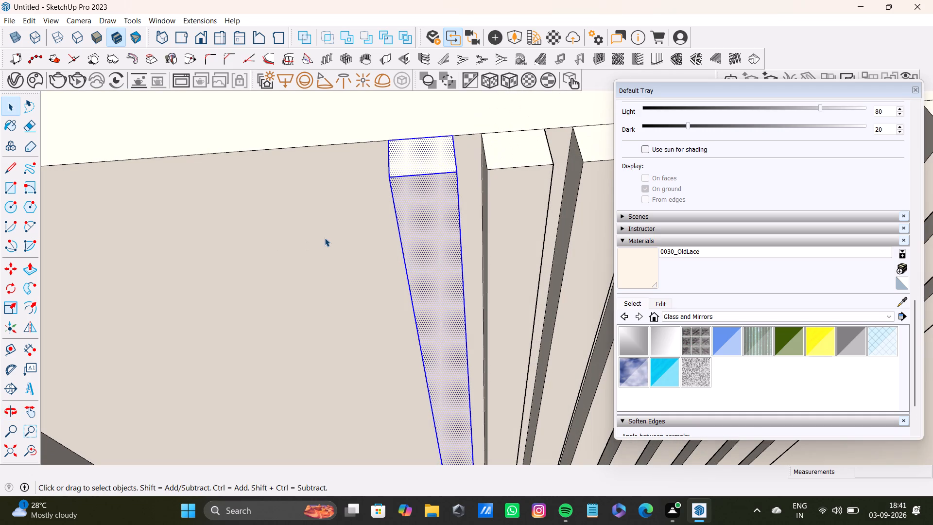
pyautogui.press('m')
pyautogui.click(392, 140)
pyautogui.scroll(-5, 506, 219)
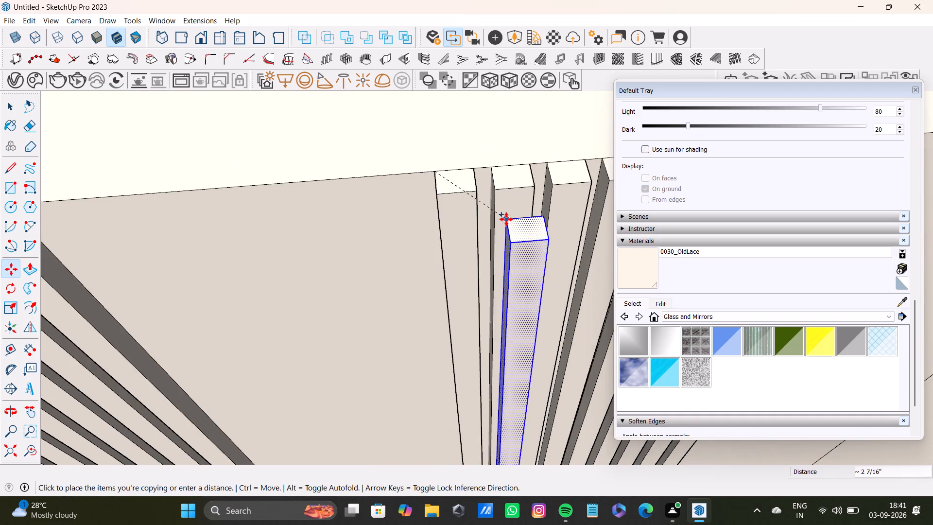
pyautogui.scroll(-3, 506, 219)
pyautogui.keyDown('shift'); pyautogui.moveTo(532, 203); pyautogui.dragTo(182, 223, button='middle'); pyautogui.keyUp('shift')
pyautogui.scroll(-3, 460, 203)
pyautogui.keyDown('shift'); pyautogui.moveTo(485, 210); pyautogui.dragTo(250, 215, button='middle'); pyautogui.keyUp('shift')
pyautogui.scroll(2, 443, 198)
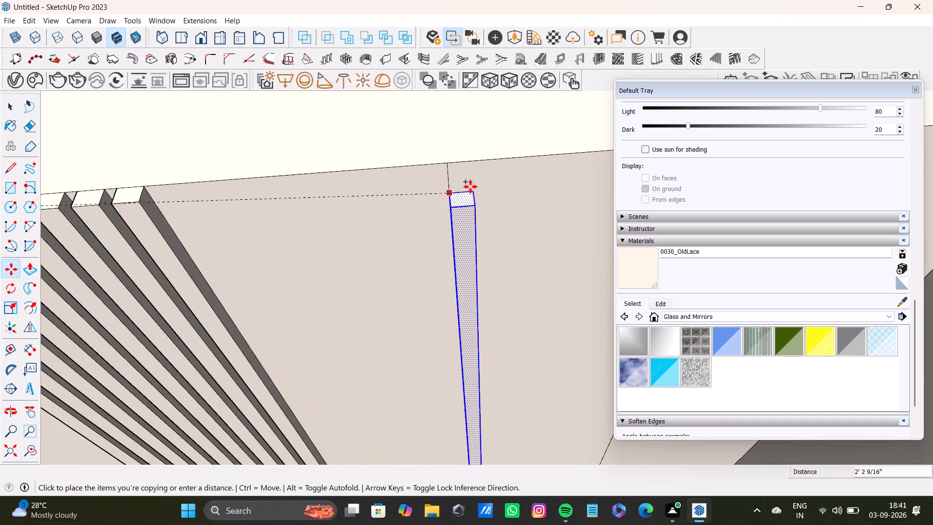
pyautogui.click(447, 166)
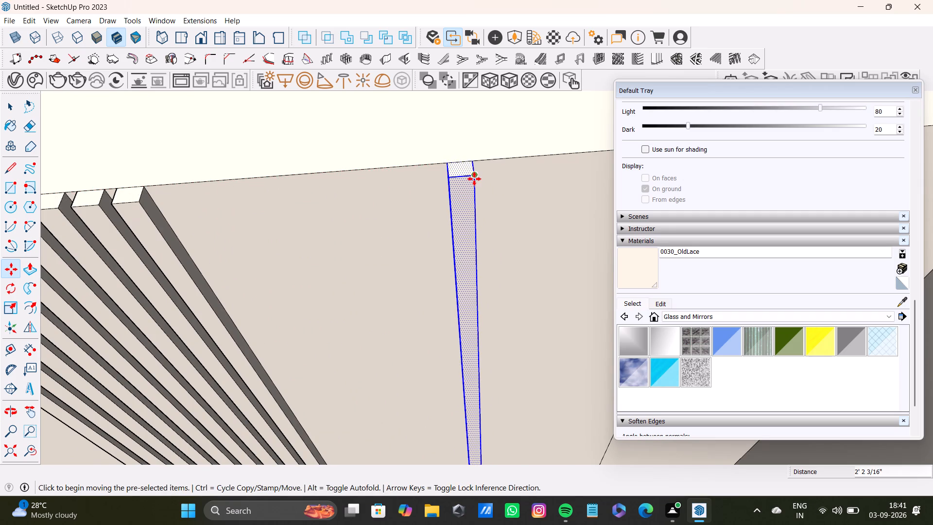
# Copy the selected groove about 1' 3/4" further along the wall's top edge and divide that distance into 8 equal spaces.
pyautogui.scroll(-6, 475, 179)
pyautogui.keyDown('shift'); pyautogui.moveTo(472, 193); pyautogui.dragTo(368, 234, button='middle'); pyautogui.keyUp('shift')
pyautogui.scroll(1, 364, 224)
pyautogui.press('m')
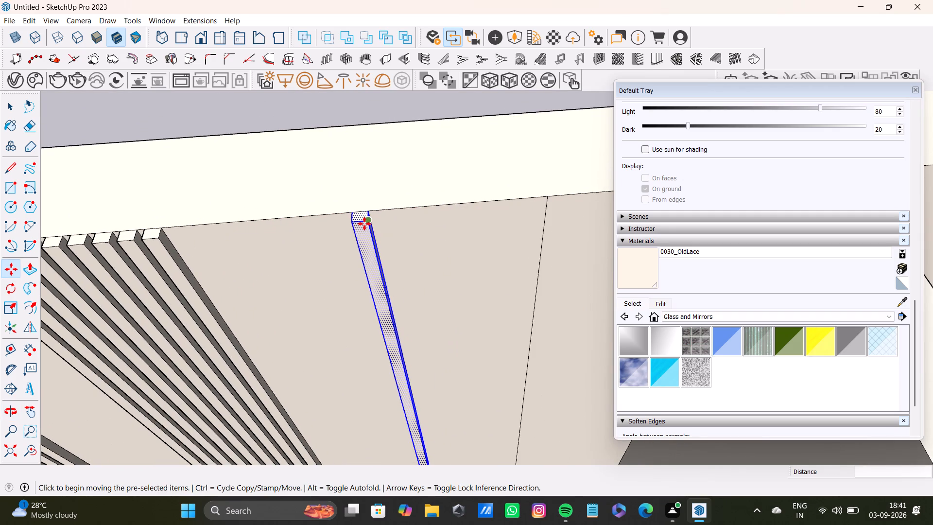
pyautogui.click(353, 216)
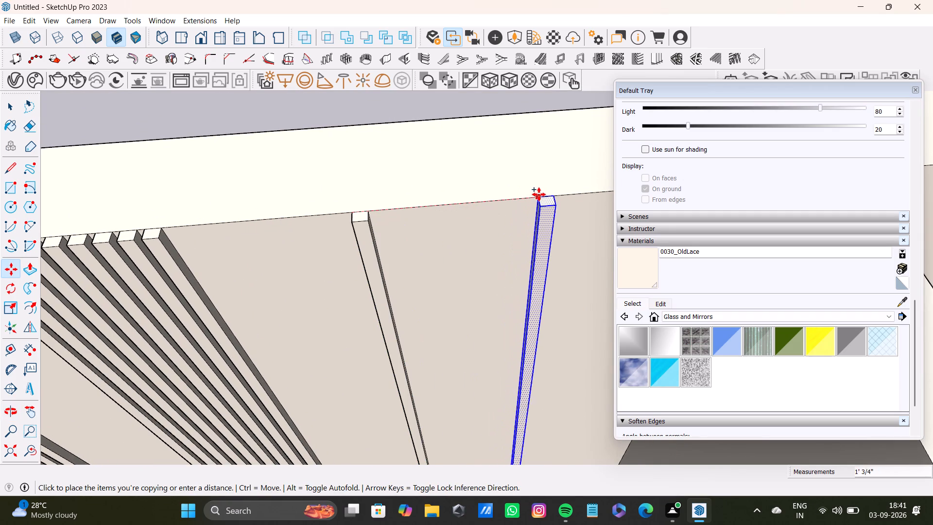
pyautogui.click(539, 194)
pyautogui.press('/')
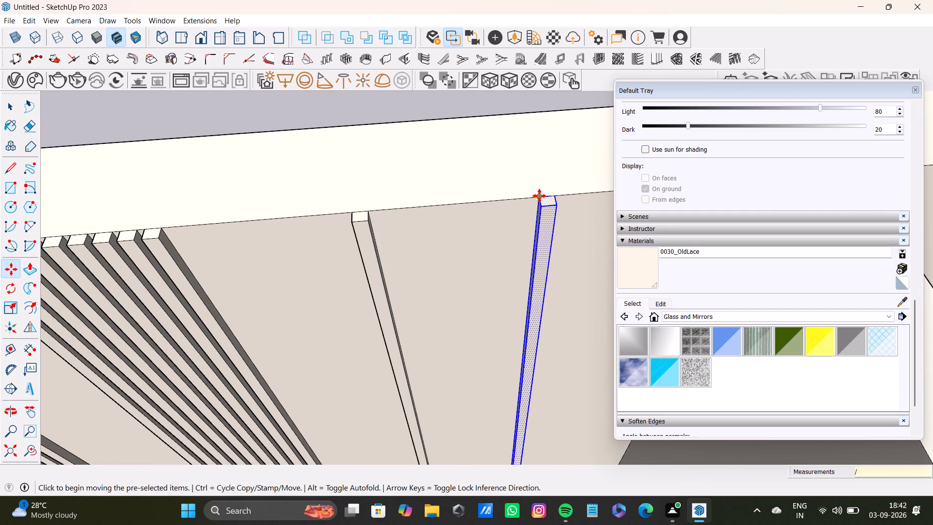
pyautogui.press('8')
pyautogui.press('Return')
pyautogui.scroll(-5, 447, 282)
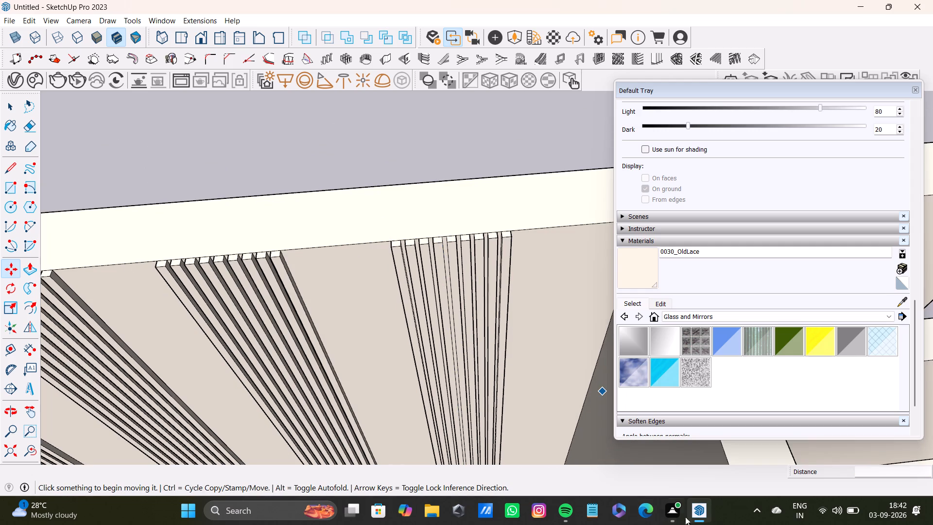
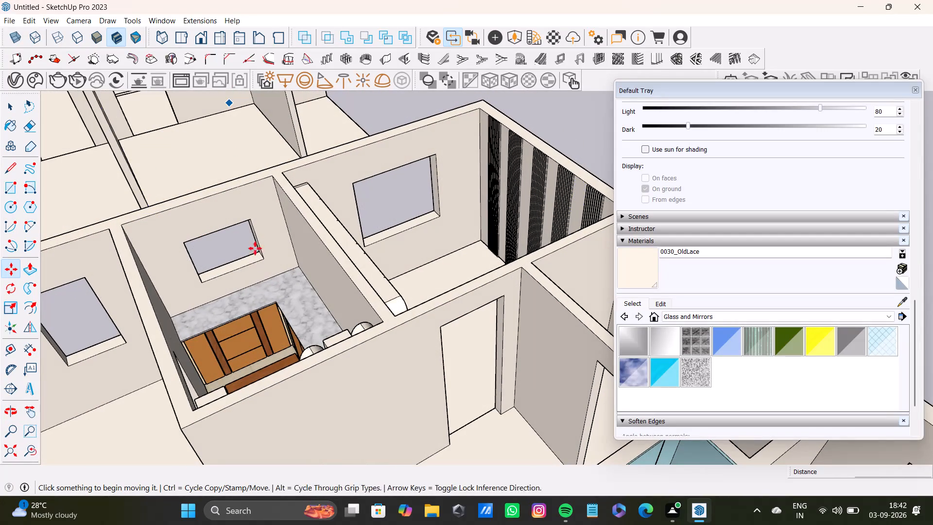
# Offset the outline of the round-cornered panel's first strip, at its doorway end, inward to form a narrow border.
pyautogui.scroll(-8, 475, 220)
pyautogui.moveTo(464, 238); pyautogui.dragTo(652, 293, button='middle')
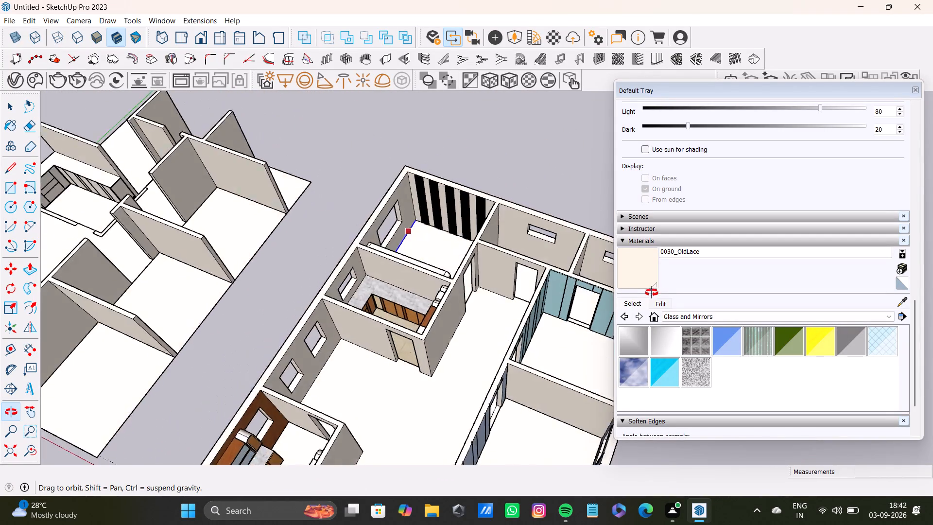
pyautogui.moveTo(652, 293); pyautogui.dragTo(658, 288, button='middle')
pyautogui.scroll(11, 363, 156)
pyautogui.moveTo(476, 236); pyautogui.dragTo(182, 352, button='middle')
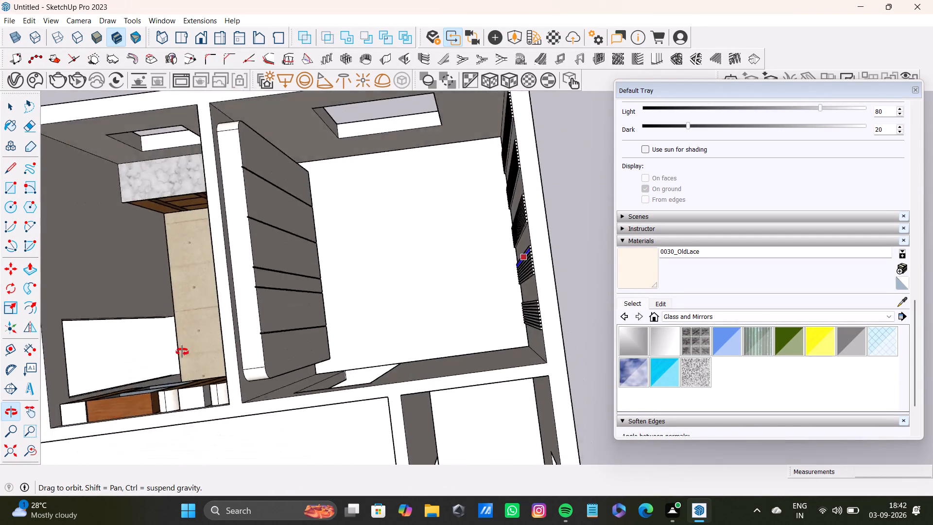
pyautogui.moveTo(182, 352); pyautogui.dragTo(147, 189, button='middle')
pyautogui.keyDown('shift'); pyautogui.moveTo(373, 201); pyautogui.dragTo(403, 311, button='middle'); pyautogui.keyUp('shift')
pyautogui.moveTo(432, 331); pyautogui.dragTo(250, 313, button='middle')
pyautogui.scroll(1, 251, 315)
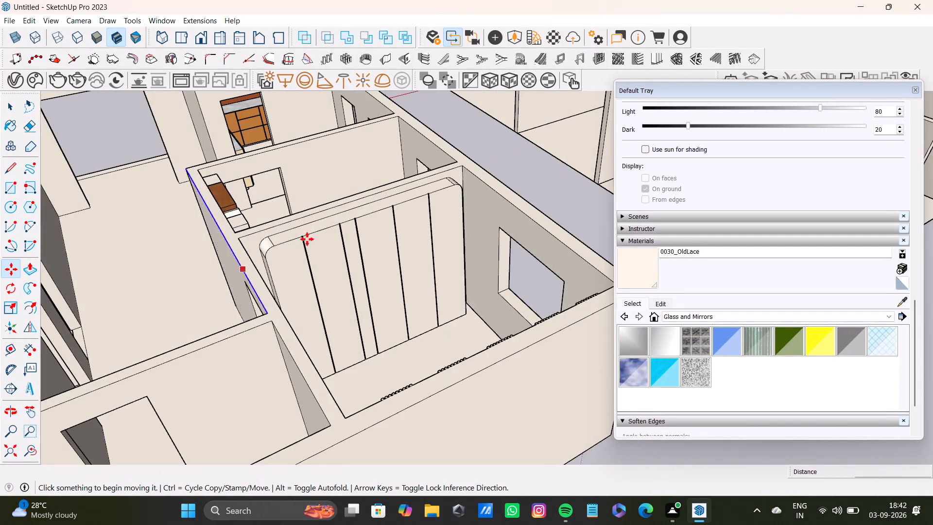
pyautogui.scroll(3, 330, 239)
pyautogui.keyDown('shift'); pyautogui.moveTo(361, 261); pyautogui.dragTo(409, 353, button='middle'); pyautogui.keyUp('shift')
pyautogui.moveTo(413, 369); pyautogui.dragTo(304, 382, button='middle')
pyautogui.scroll(9, 283, 294)
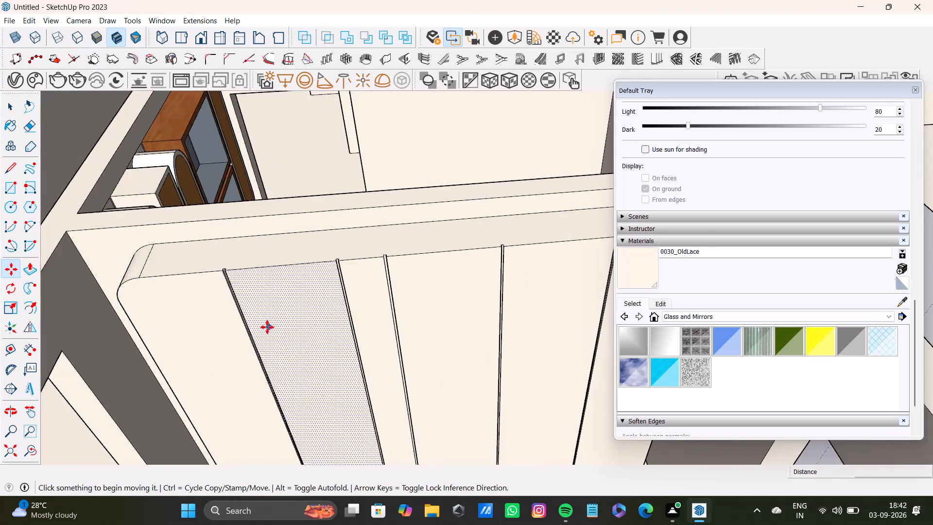
pyautogui.scroll(2, 267, 327)
pyautogui.moveTo(325, 324); pyautogui.dragTo(328, 187, button='middle')
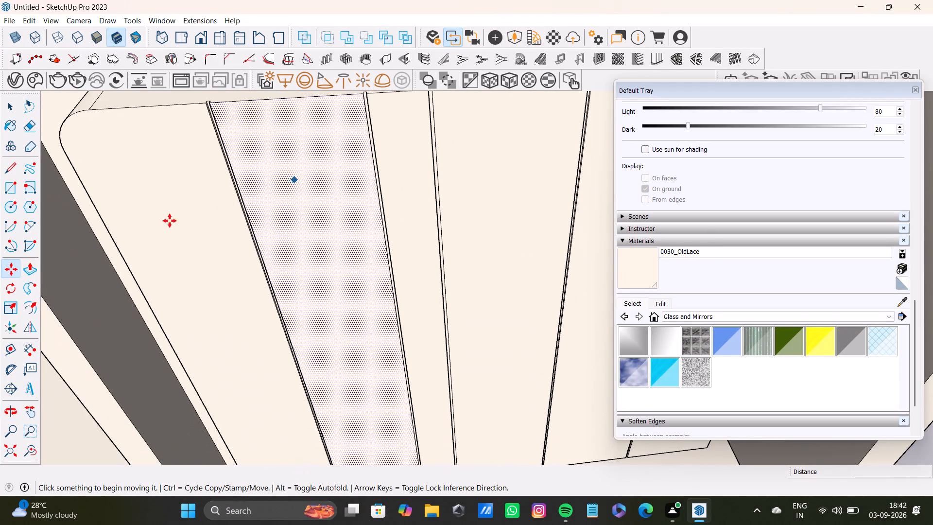
pyautogui.press('space')
pyautogui.click(184, 240)
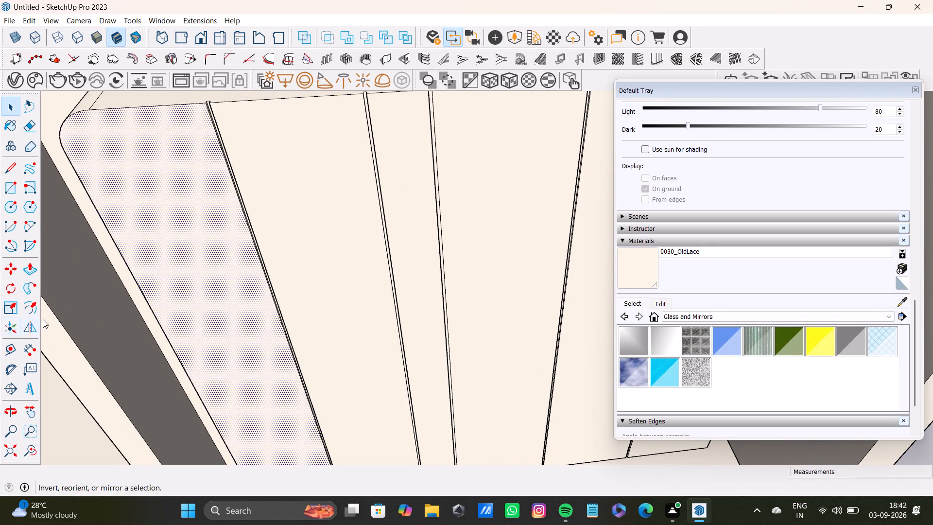
pyautogui.press('f')
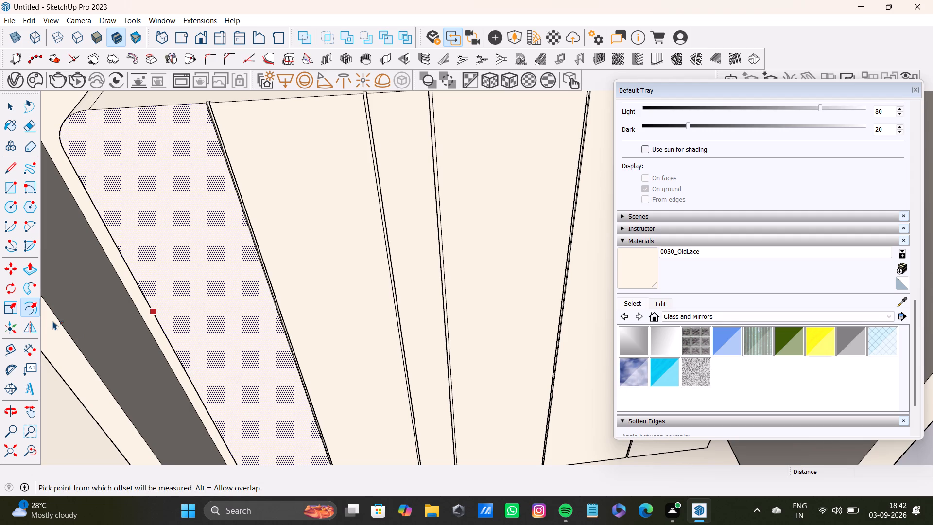
pyautogui.click(203, 310)
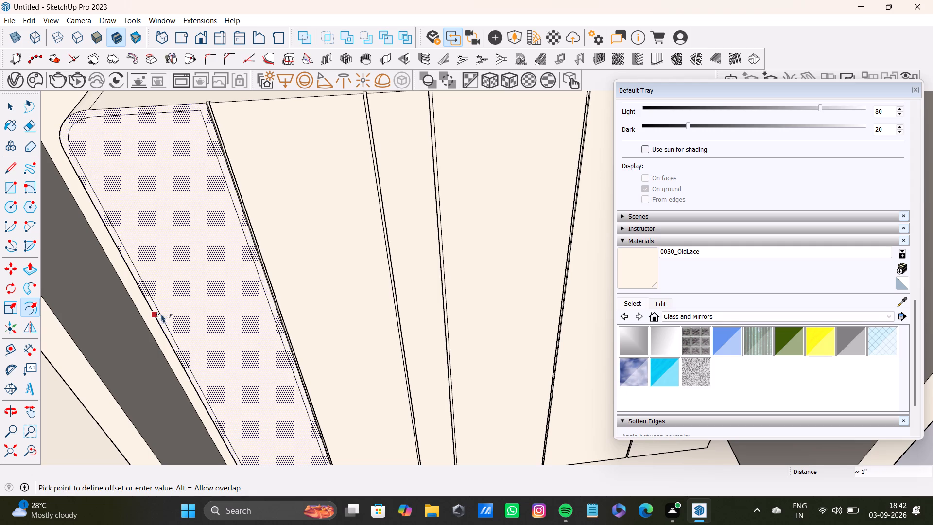
pyautogui.click(175, 316)
# Offset the outline of the panel's second strip inward to form a matching border.
pyautogui.press('space')
pyautogui.click(314, 269)
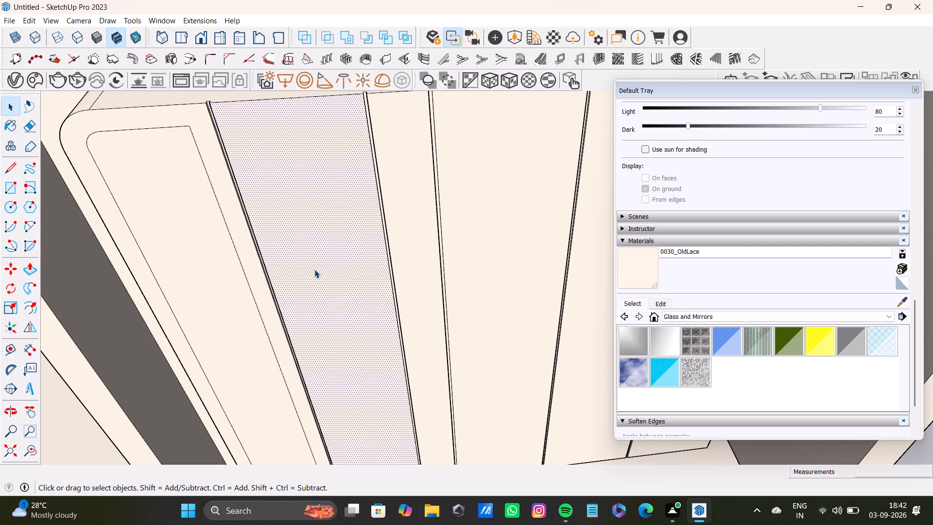
pyautogui.press('f')
pyautogui.click(314, 269)
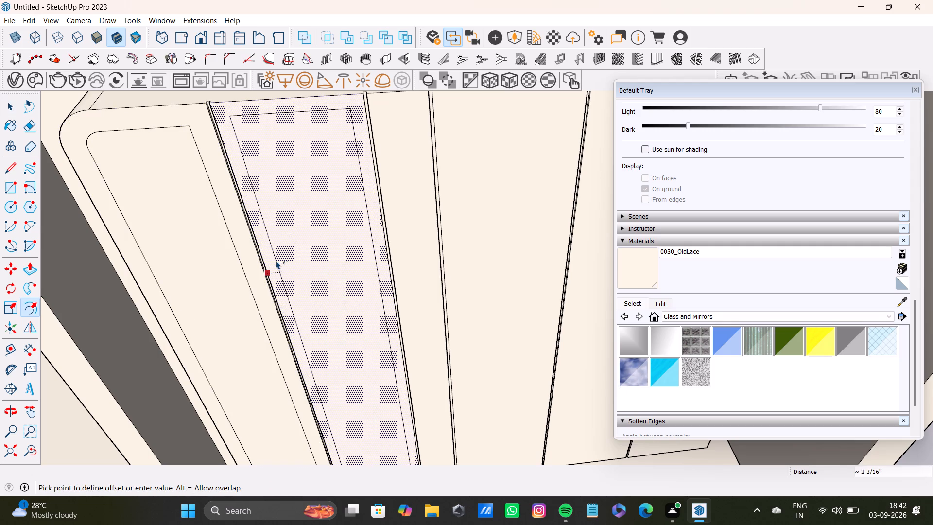
pyautogui.click(281, 265)
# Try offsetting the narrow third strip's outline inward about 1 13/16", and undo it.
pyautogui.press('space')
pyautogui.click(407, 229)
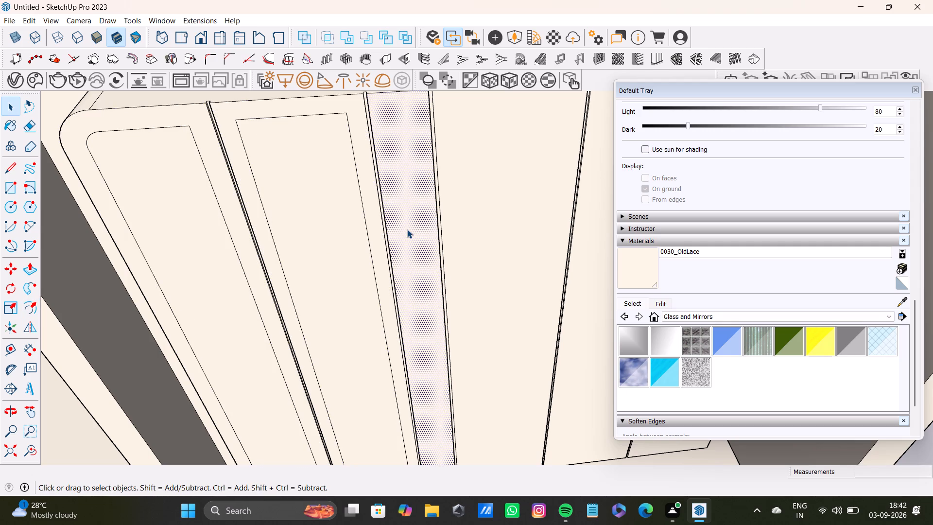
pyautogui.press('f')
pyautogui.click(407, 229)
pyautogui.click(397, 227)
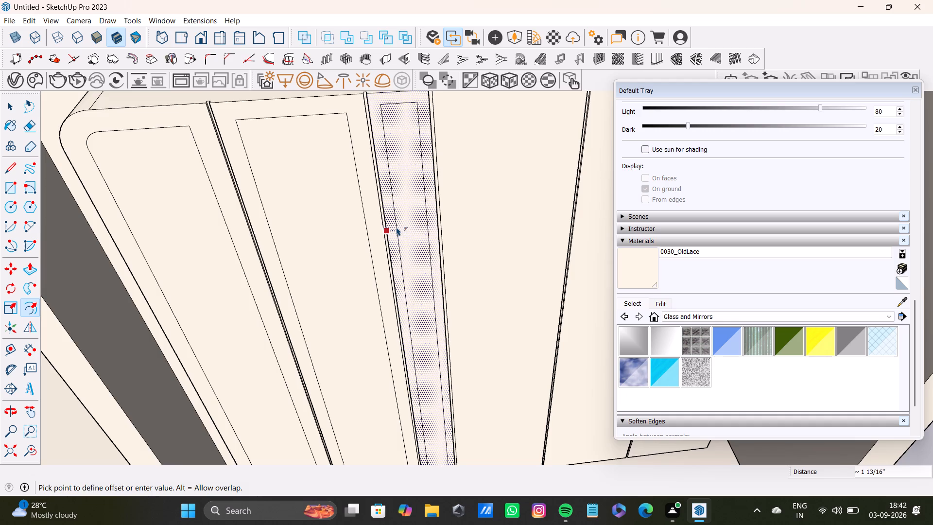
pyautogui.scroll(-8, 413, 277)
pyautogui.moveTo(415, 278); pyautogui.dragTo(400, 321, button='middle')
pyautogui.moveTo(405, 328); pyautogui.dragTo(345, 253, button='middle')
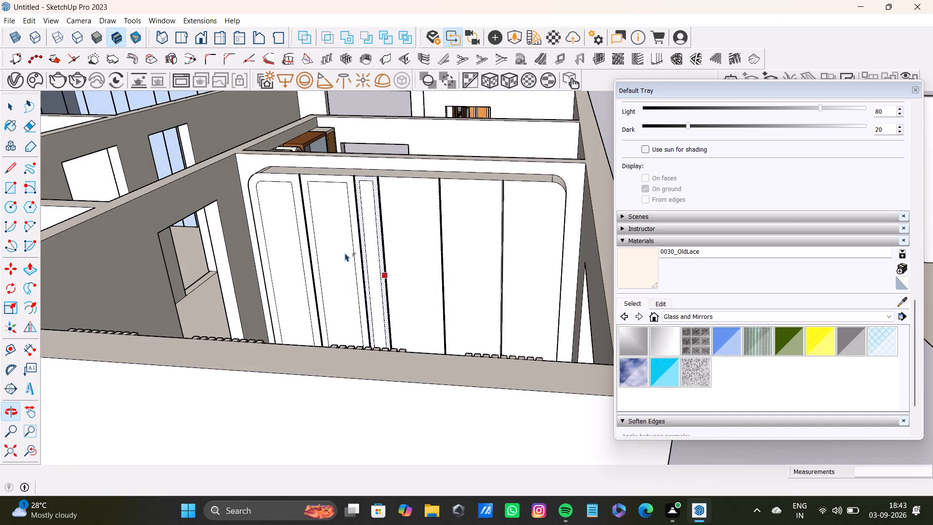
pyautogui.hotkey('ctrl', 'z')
# Offset the narrow third strip's outline inward about 3 3/4" to leave a slim central rectangle.
pyautogui.press('f')
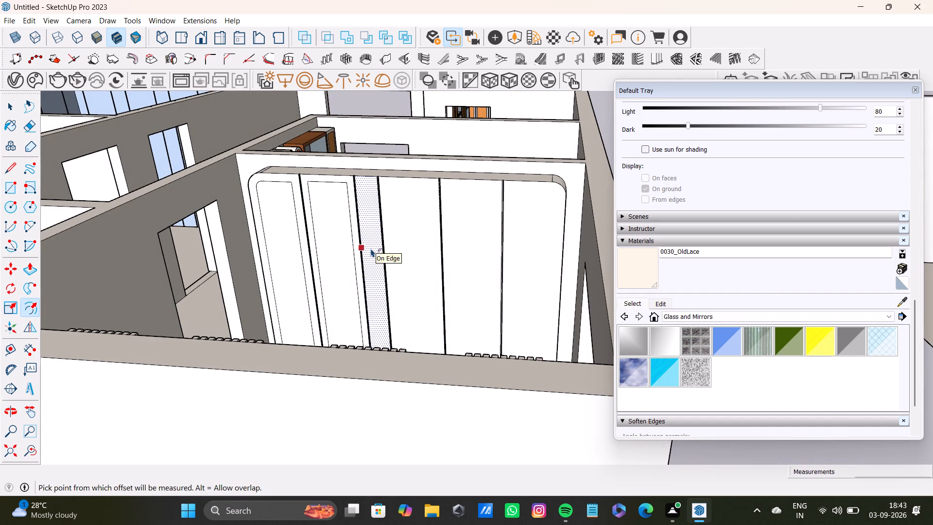
pyautogui.click(371, 248)
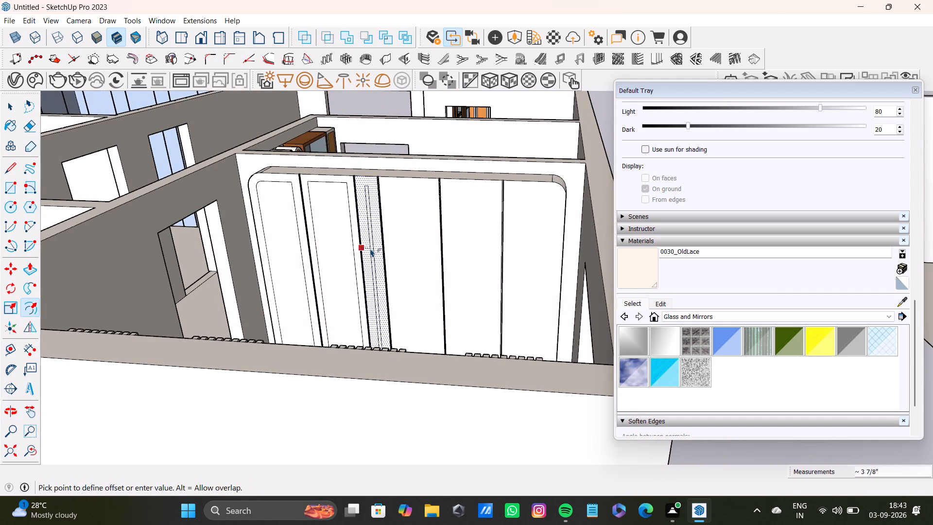
pyautogui.click(370, 247)
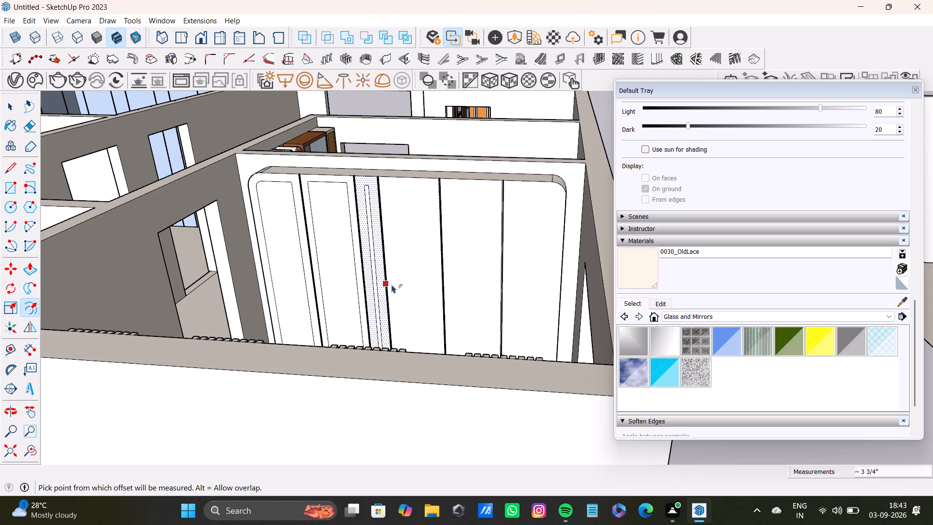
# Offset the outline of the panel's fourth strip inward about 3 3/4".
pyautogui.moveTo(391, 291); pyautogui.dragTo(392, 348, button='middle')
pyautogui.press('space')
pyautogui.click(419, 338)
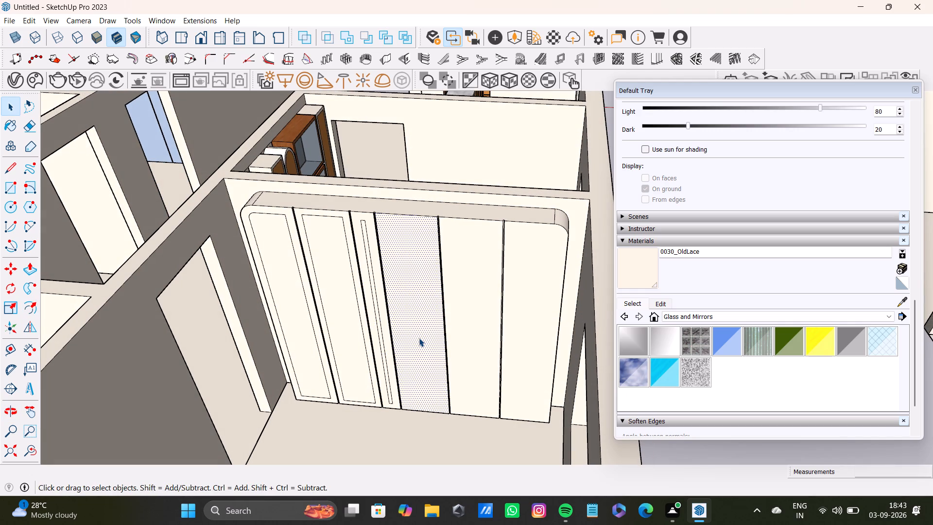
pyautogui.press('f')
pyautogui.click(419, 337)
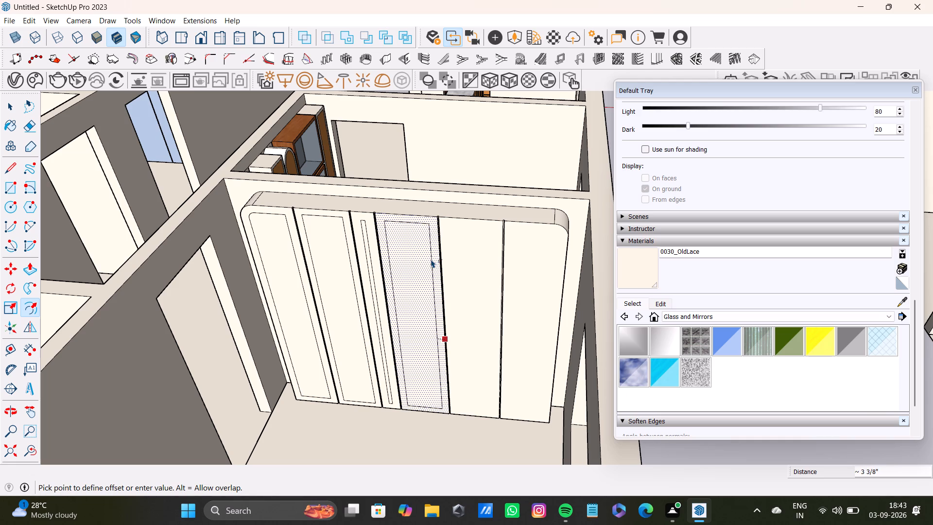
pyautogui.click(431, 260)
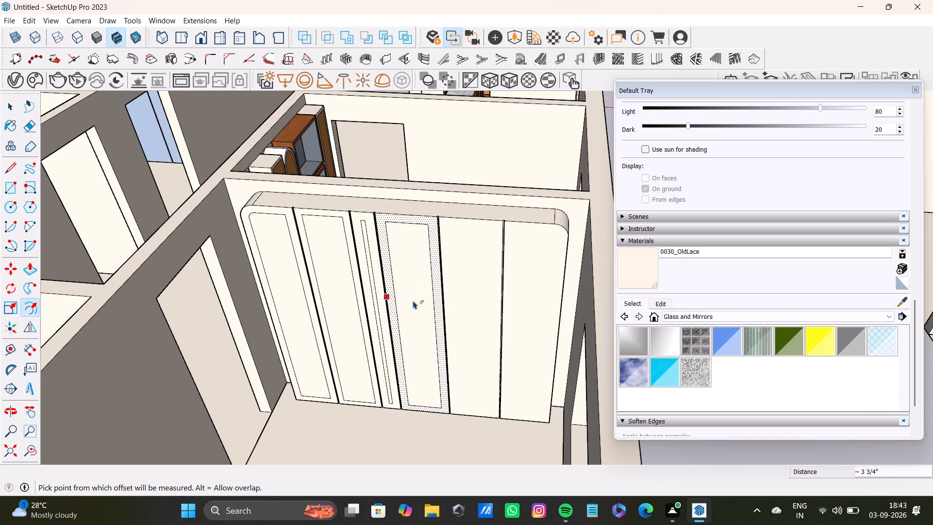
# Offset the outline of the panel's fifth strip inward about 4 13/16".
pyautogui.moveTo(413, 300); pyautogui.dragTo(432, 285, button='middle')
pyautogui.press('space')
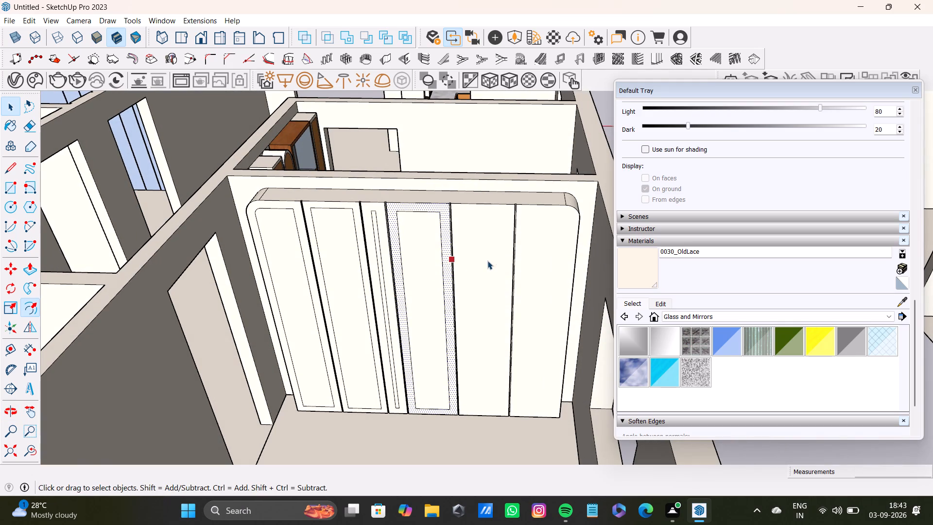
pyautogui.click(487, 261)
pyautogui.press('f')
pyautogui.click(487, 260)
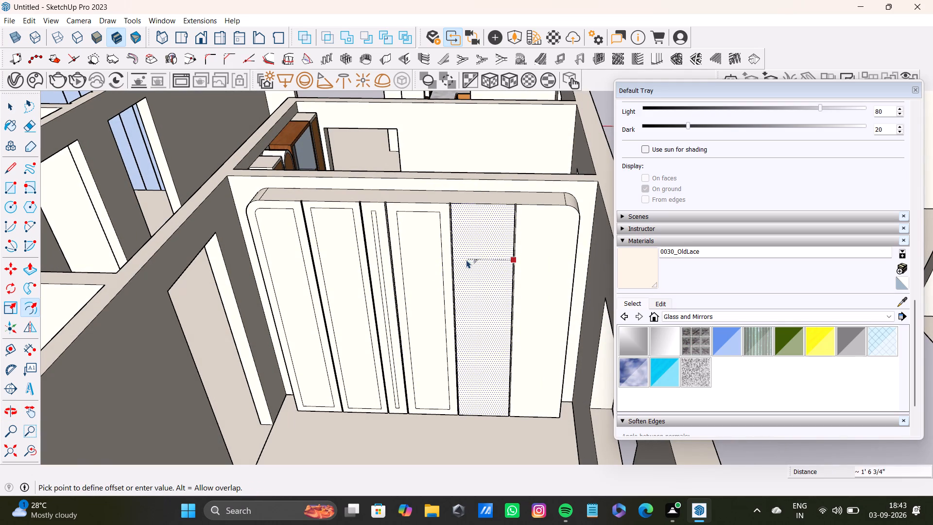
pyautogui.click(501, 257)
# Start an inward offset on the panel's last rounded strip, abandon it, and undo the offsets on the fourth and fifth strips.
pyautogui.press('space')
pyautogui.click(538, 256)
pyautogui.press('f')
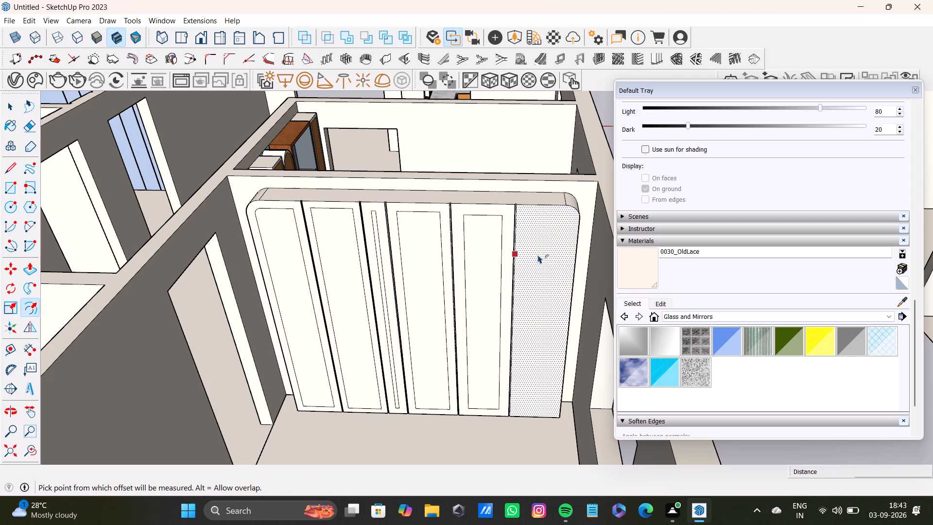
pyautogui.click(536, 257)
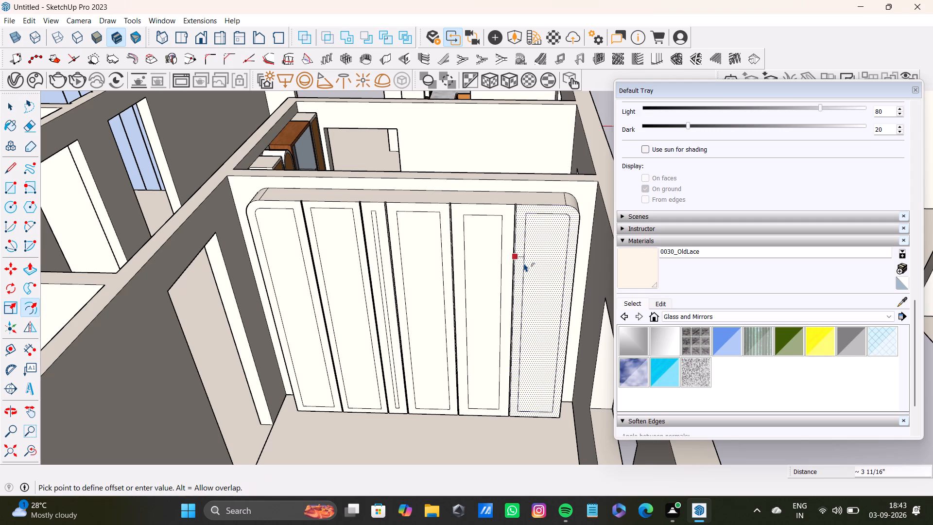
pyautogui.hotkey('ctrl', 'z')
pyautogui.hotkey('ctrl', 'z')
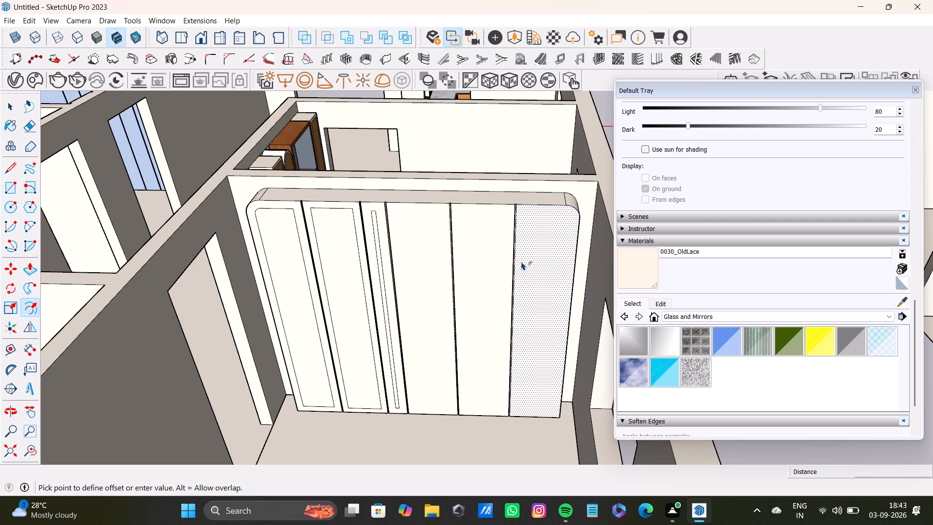
# Offset the outline of the panel's last strip, with the rounded corner, inward about 2 3/16".
pyautogui.moveTo(349, 291); pyautogui.dragTo(356, 230, button='middle')
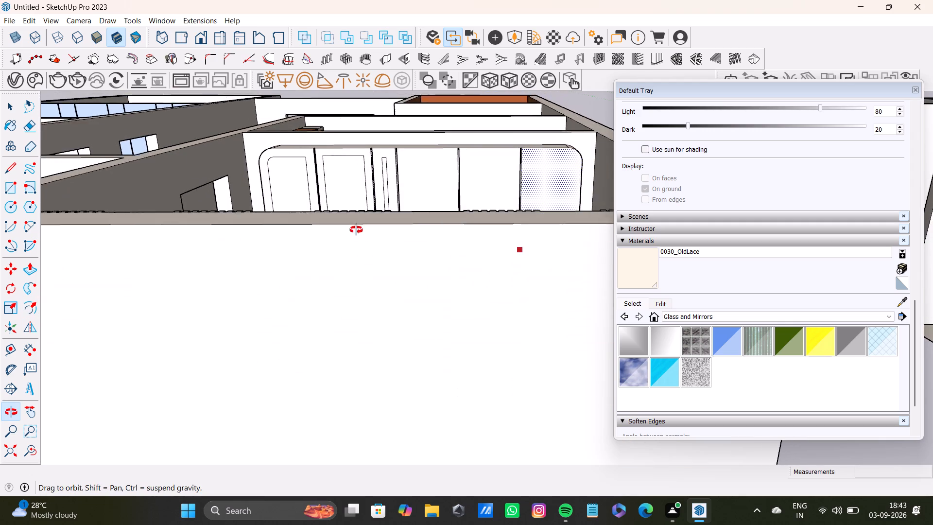
pyautogui.moveTo(356, 230); pyautogui.dragTo(354, 233, button='middle')
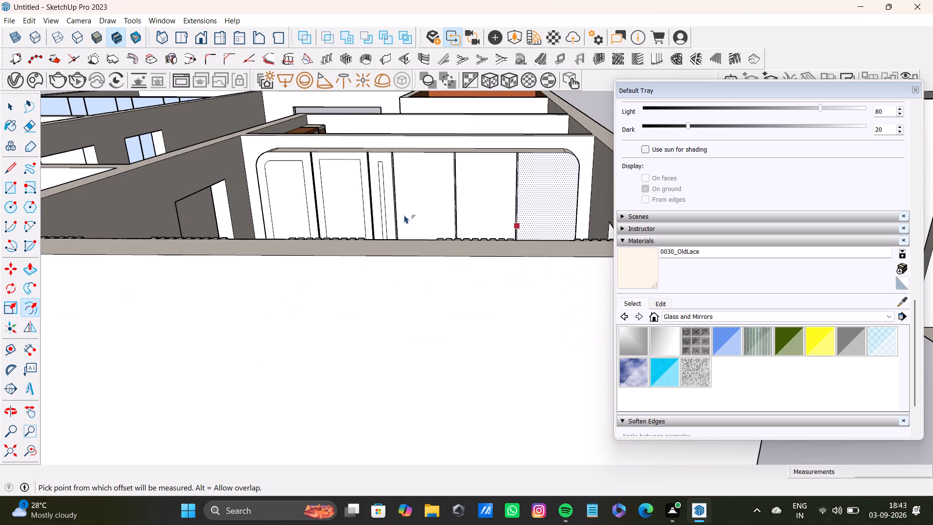
pyautogui.moveTo(412, 224); pyautogui.dragTo(395, 298, button='middle')
pyautogui.click(544, 258)
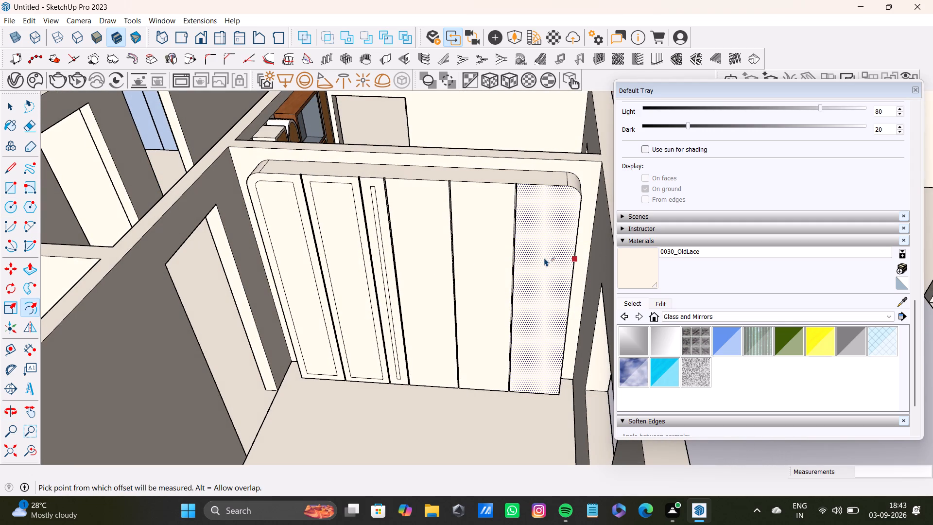
pyautogui.click(568, 266)
# Offset the outline of the panel's fourth strip inward about 4".
pyautogui.press('space')
pyautogui.click(431, 245)
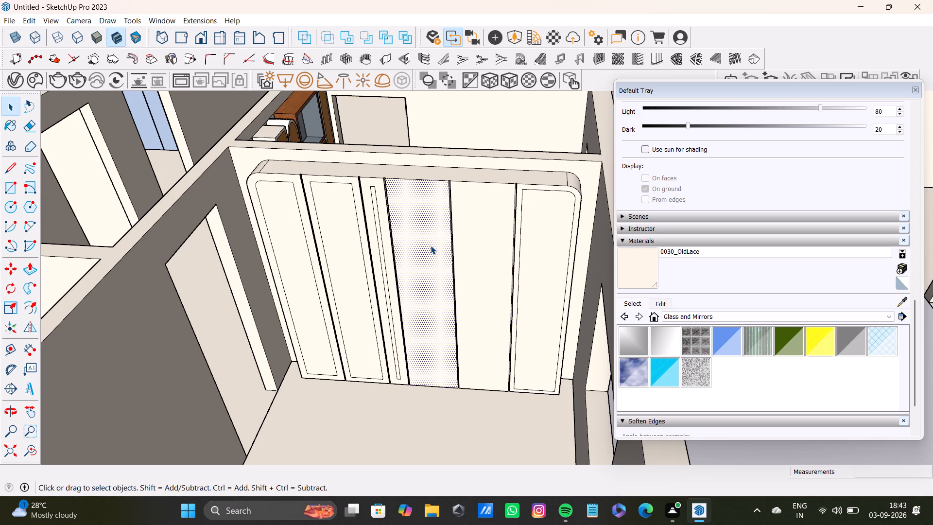
pyautogui.press('f')
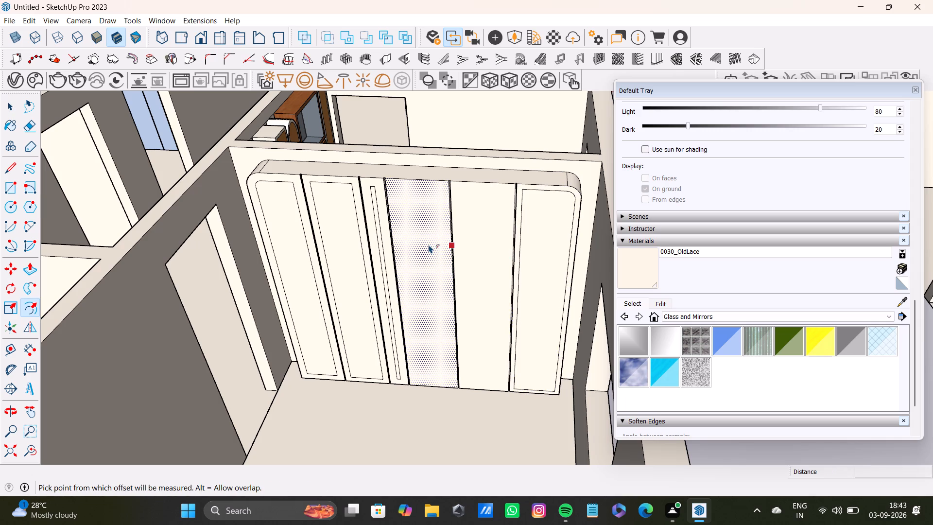
pyautogui.click(429, 245)
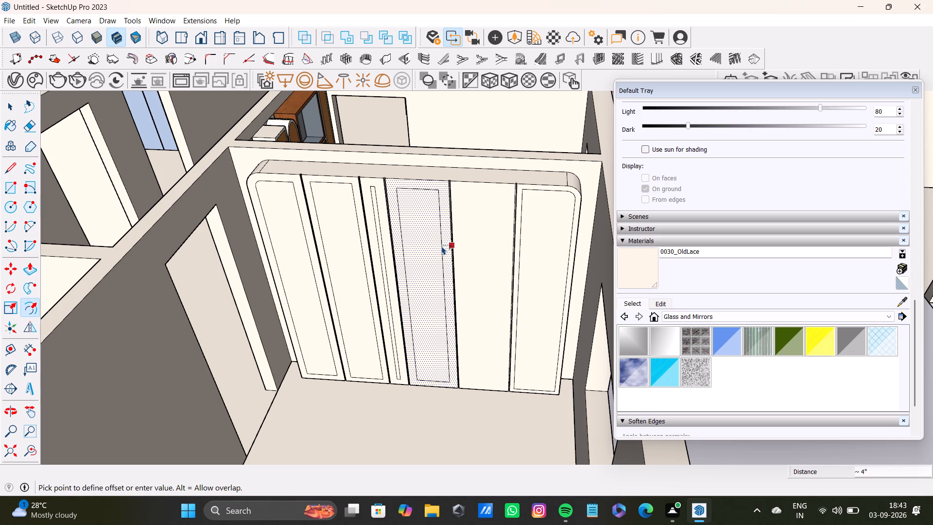
pyautogui.click(443, 246)
# Offset the outline of the panel's fifth strip inward about 3 7/8".
pyautogui.press('space')
pyautogui.click(476, 246)
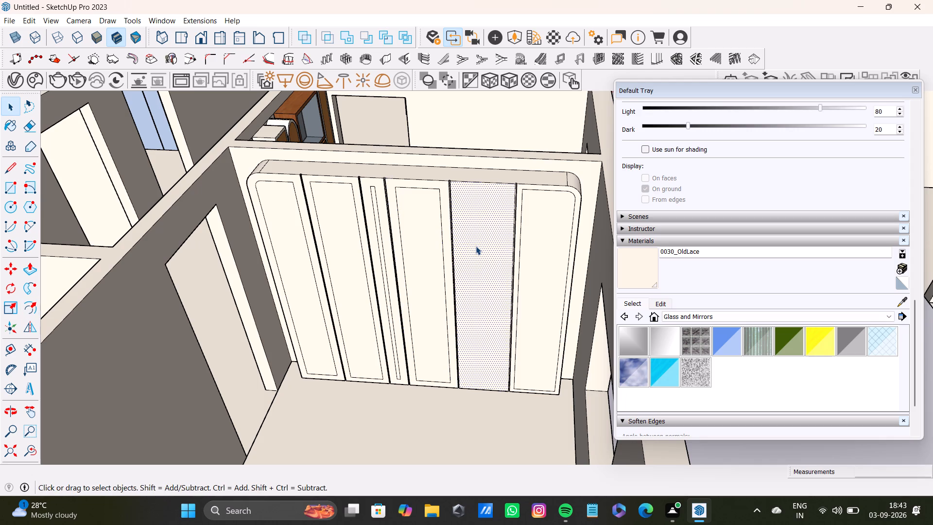
pyautogui.press('f')
pyautogui.click(476, 246)
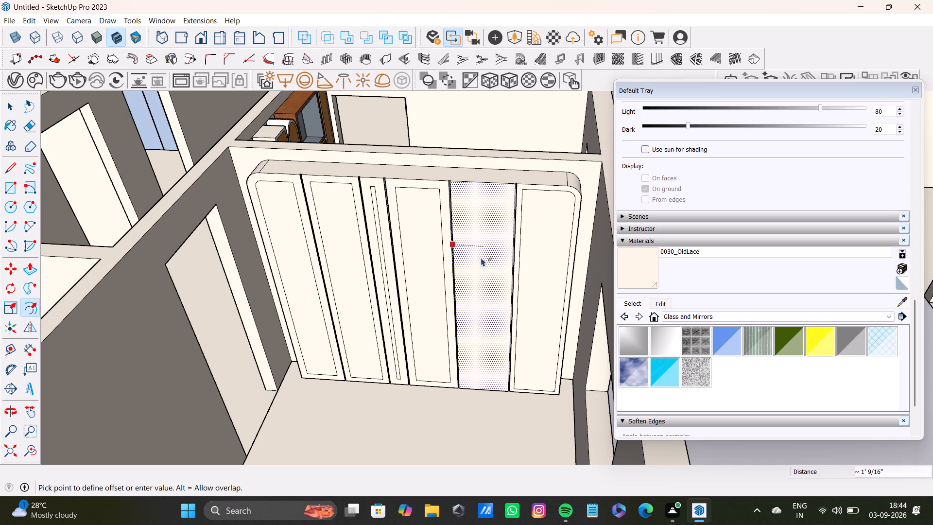
pyautogui.click(463, 255)
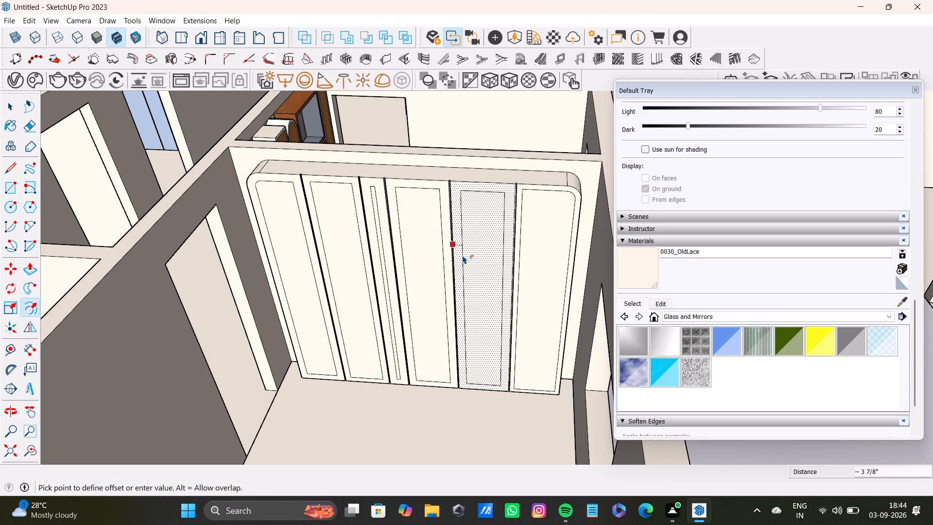
pyautogui.press('space')
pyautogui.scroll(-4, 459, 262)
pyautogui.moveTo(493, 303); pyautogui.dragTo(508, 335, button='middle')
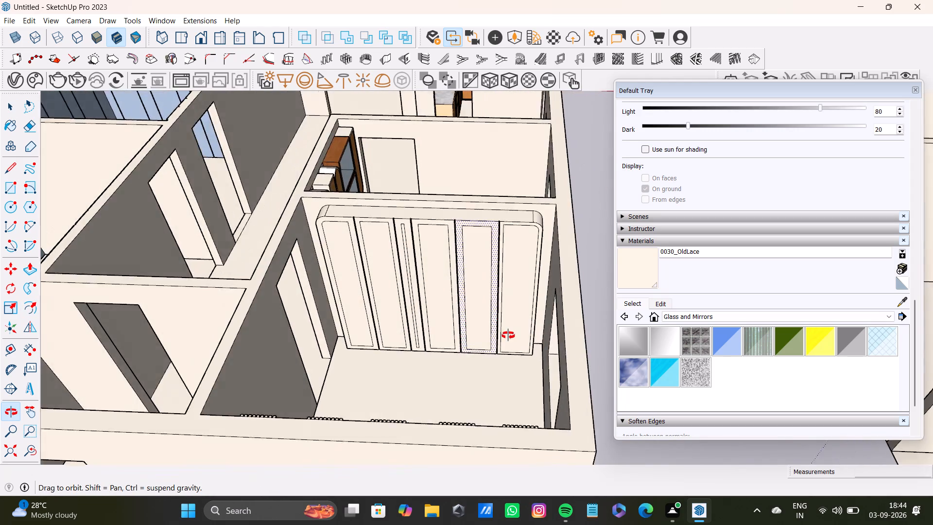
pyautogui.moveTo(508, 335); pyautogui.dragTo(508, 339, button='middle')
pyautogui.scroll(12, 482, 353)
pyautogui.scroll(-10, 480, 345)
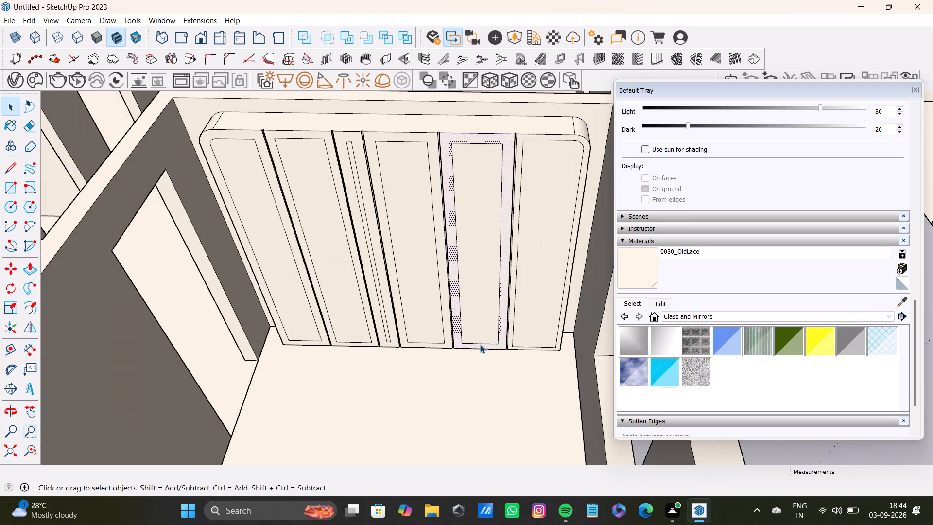
# Pull the inset face of the panel's first strip, with the rounded corner, slightly outward with Push/Pull.
pyautogui.scroll(-6, 480, 345)
pyautogui.press('space')
pyautogui.scroll(-3, 480, 345)
pyautogui.click(561, 289)
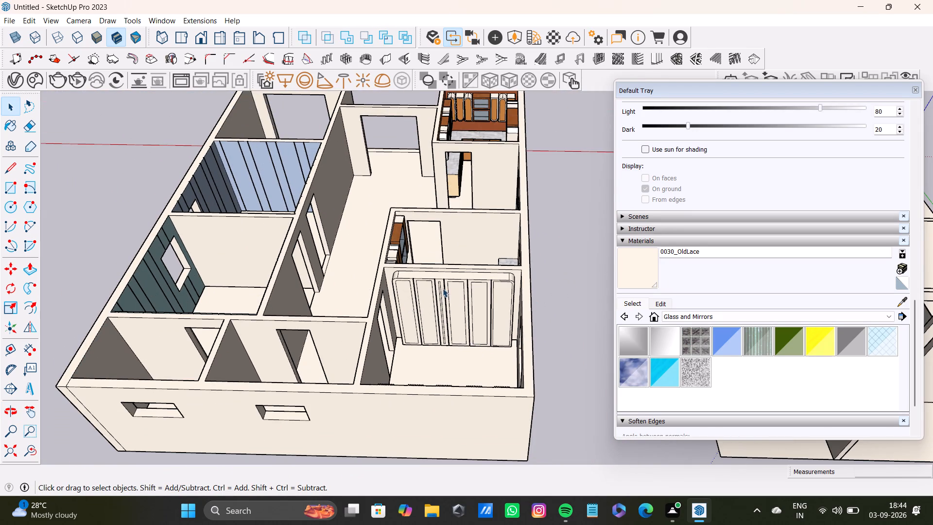
pyautogui.scroll(20, 443, 288)
pyautogui.scroll(2, 443, 288)
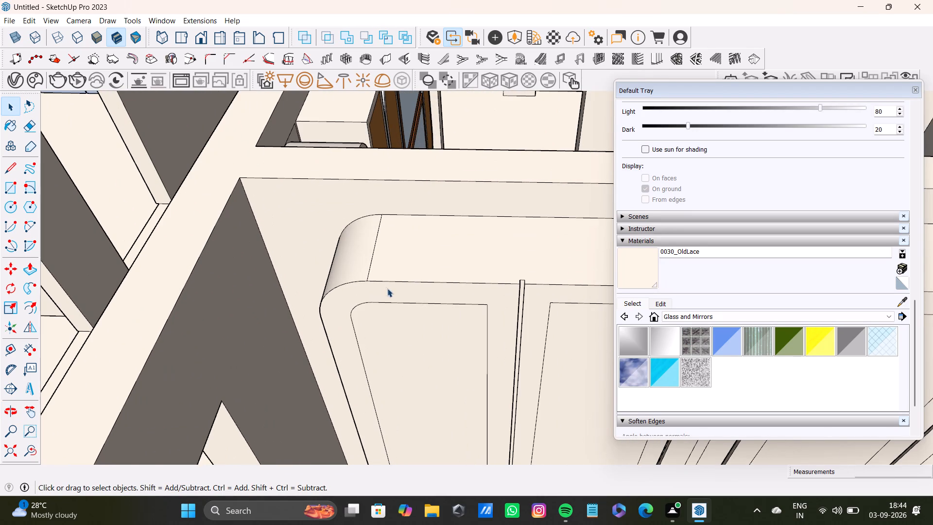
pyautogui.click(404, 340)
pyautogui.press('p')
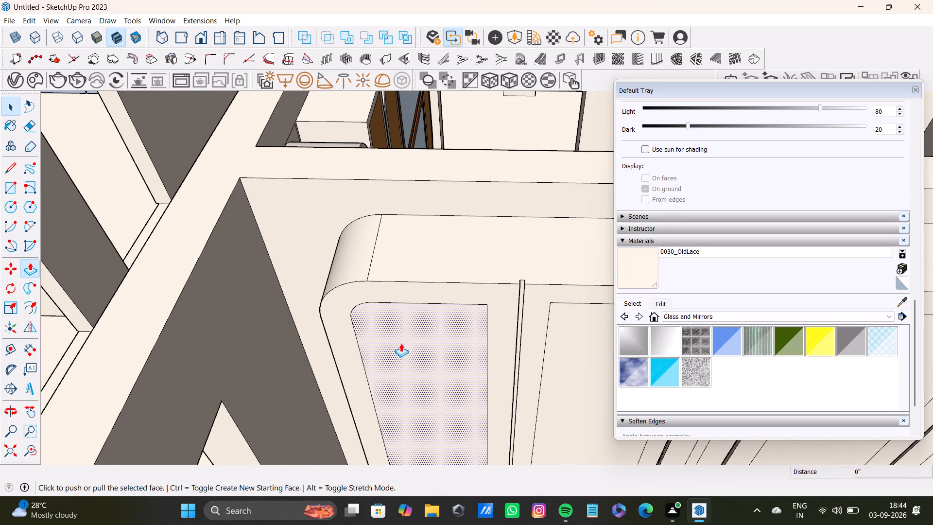
pyautogui.moveTo(401, 344); pyautogui.dragTo(404, 349)
pyautogui.scroll(-4, 404, 349)
pyautogui.moveTo(415, 350); pyautogui.dragTo(313, 314, button='middle')
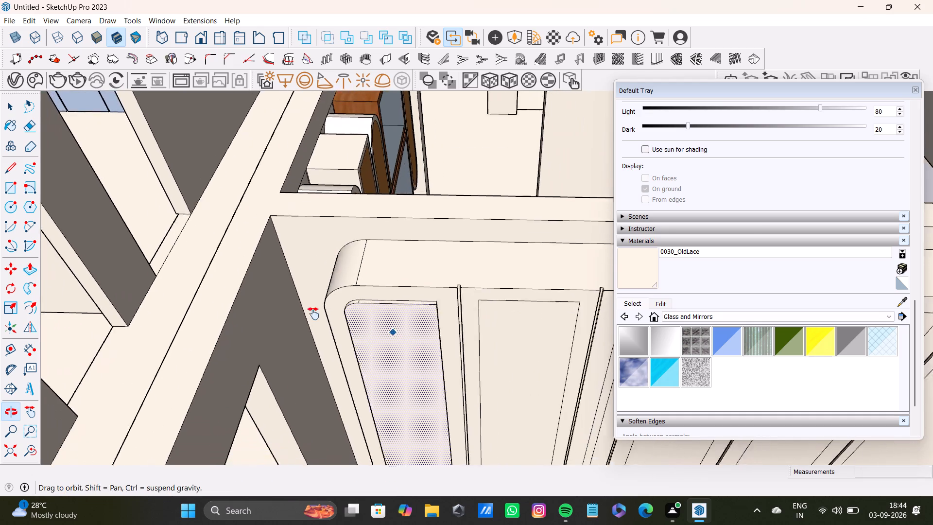
pyautogui.moveTo(313, 314); pyautogui.dragTo(301, 311, button='middle')
pyautogui.click(419, 308)
pyautogui.press('space')
# Pull the inset face of the panel's second strip slightly outward with Push/Pull.
pyautogui.click(419, 308)
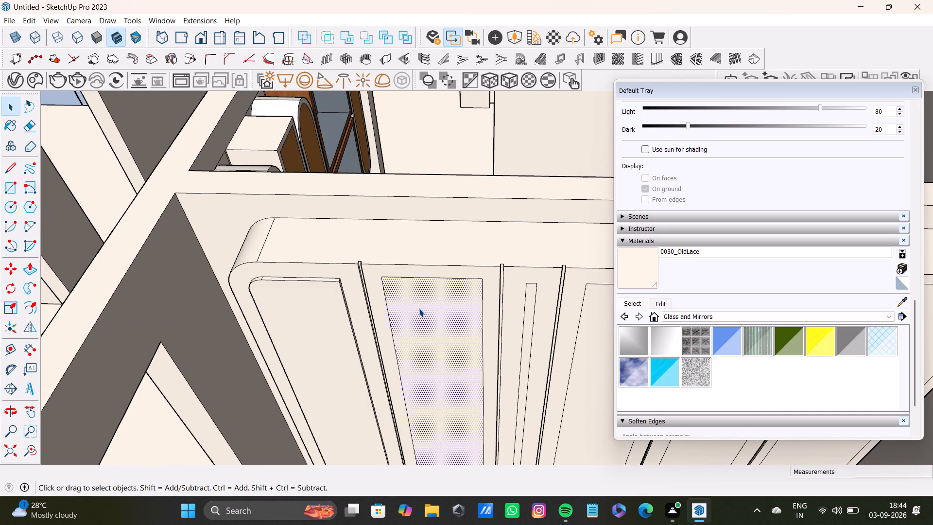
pyautogui.press('p')
pyautogui.moveTo(419, 308); pyautogui.dragTo(339, 305)
pyautogui.press('space')
pyautogui.scroll(-4, 342, 304)
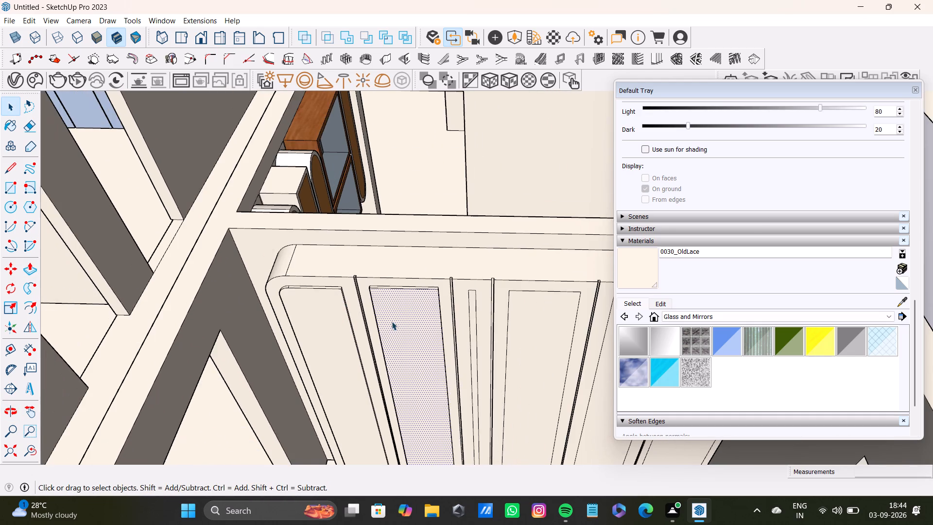
# Pull the inset face of the panel's narrow third strip outward about 1 5/8" with Push/Pull.
pyautogui.keyDown('shift'); pyautogui.scroll(9, 462, 319); pyautogui.keyUp('shift')
pyautogui.click(482, 298)
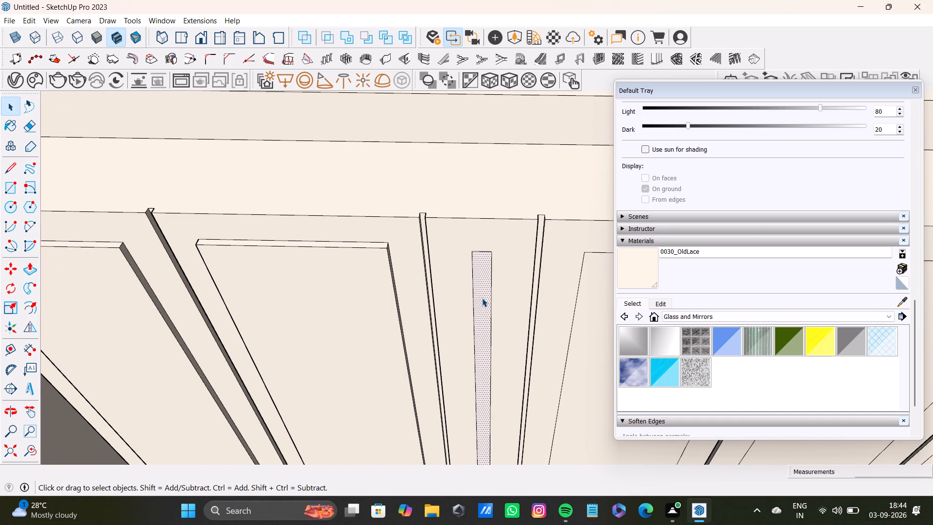
pyautogui.press('p')
pyautogui.moveTo(482, 298); pyautogui.dragTo(380, 291)
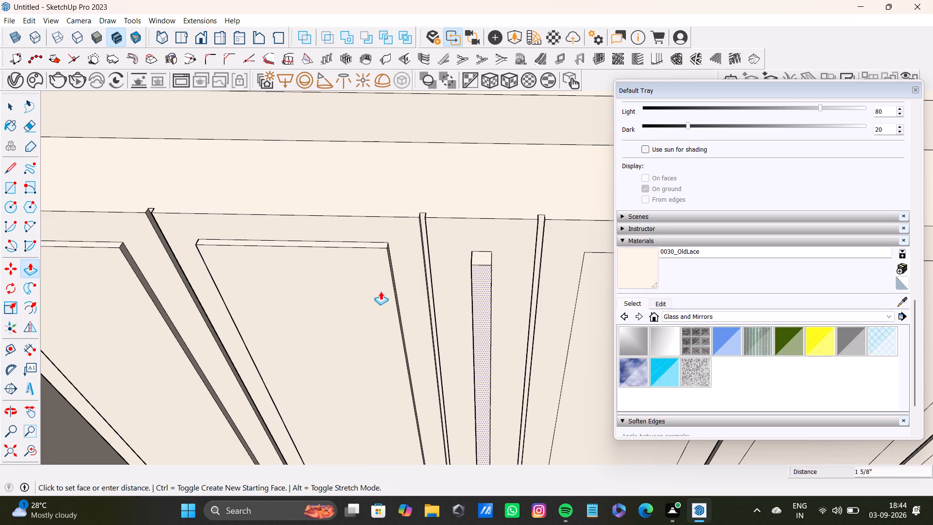
pyautogui.moveTo(380, 291); pyautogui.dragTo(379, 289)
pyautogui.scroll(-4, 473, 282)
pyautogui.keyDown('shift'); pyautogui.moveTo(463, 281); pyautogui.dragTo(174, 270, button='middle'); pyautogui.keyUp('shift')
pyautogui.click(304, 286)
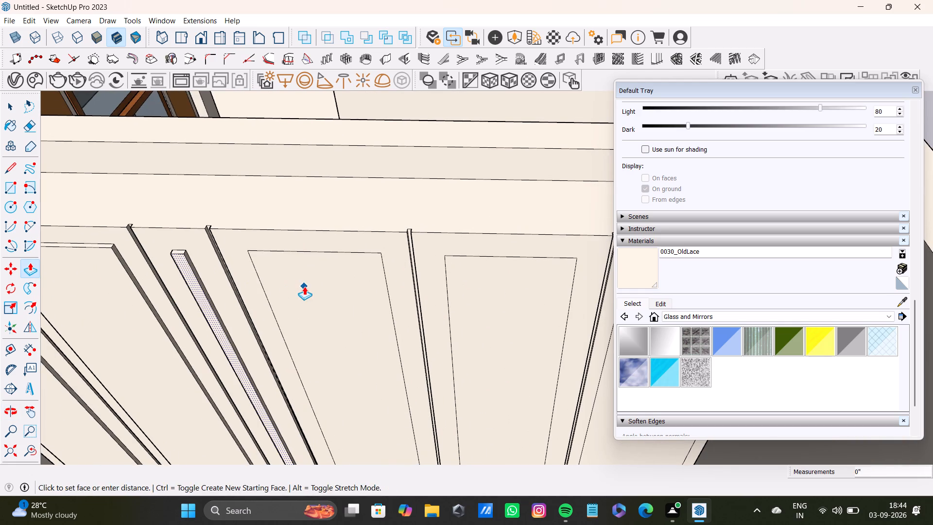
pyautogui.press('space')
# Pull the inset face of the panel's fourth strip outward about 11/16" with Push/Pull.
pyautogui.click(304, 286)
pyautogui.moveTo(304, 286); pyautogui.dragTo(198, 282)
pyautogui.press('p')
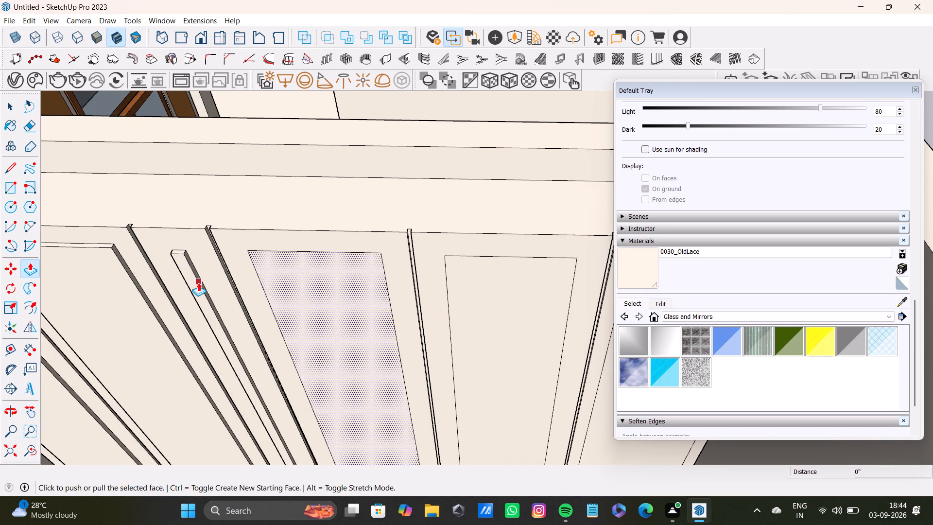
pyautogui.moveTo(298, 286); pyautogui.dragTo(181, 262)
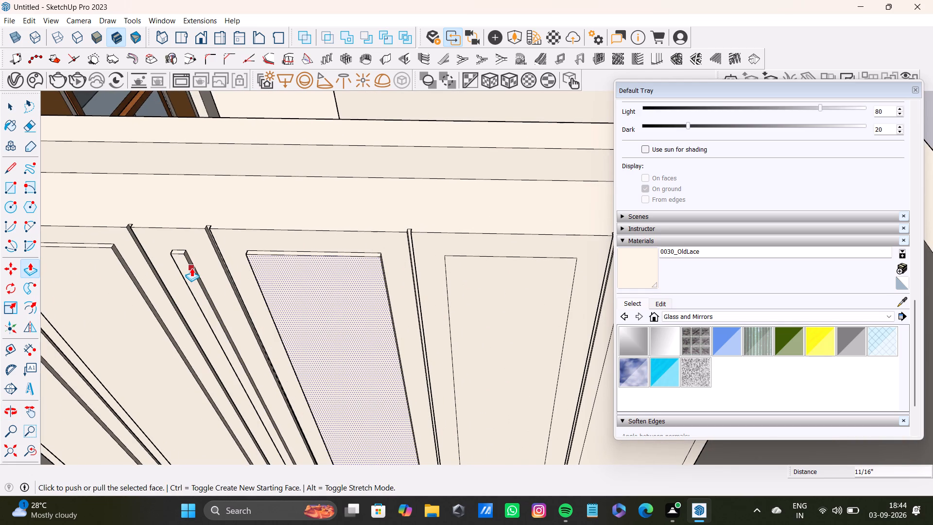
pyautogui.scroll(-6, 192, 269)
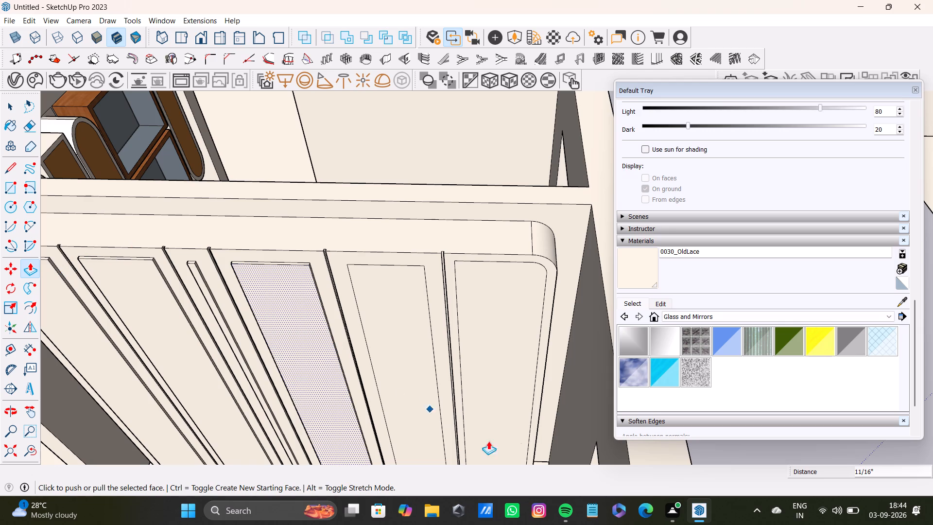
# Pull the inset face of the panel's fifth strip slightly outward with Push/Pull.
pyautogui.press('space')
pyautogui.click(407, 325)
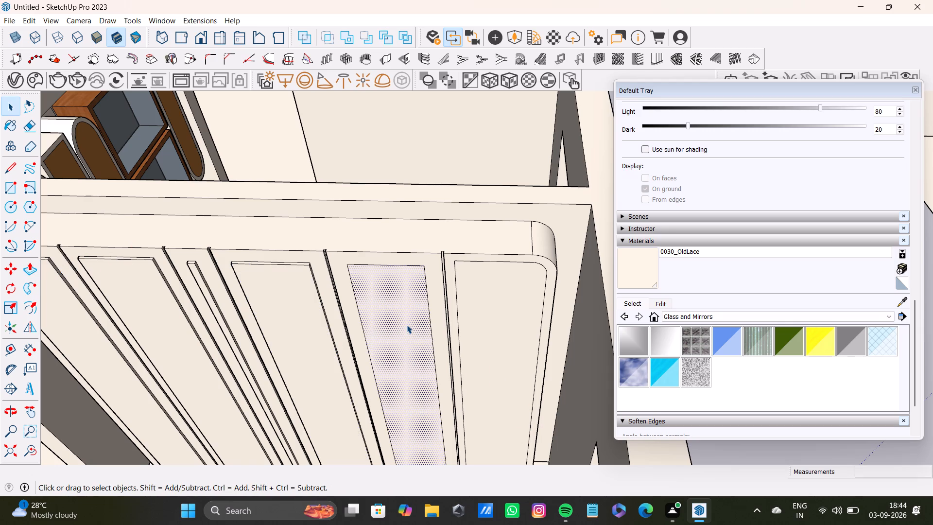
pyautogui.press('p')
pyautogui.moveTo(407, 325); pyautogui.dragTo(303, 298)
pyautogui.press('space')
# Pull the inset face of the panel's last strip, with the rounded corner, slightly outward with Push/Pull.
pyautogui.click(486, 304)
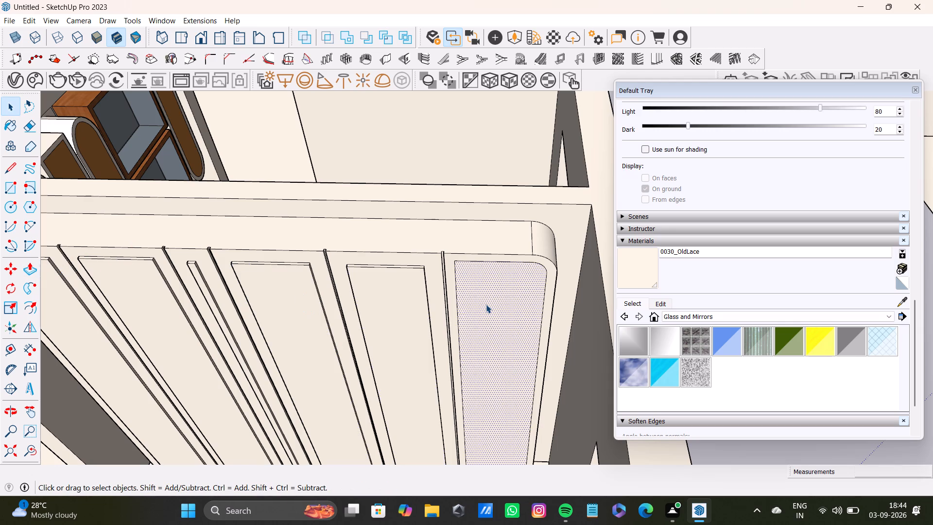
pyautogui.press('p')
pyautogui.moveTo(486, 304); pyautogui.dragTo(411, 308)
pyautogui.press('space')
# Look over the whole house model and the small rooms next to the corner room.
pyautogui.scroll(-8, 413, 306)
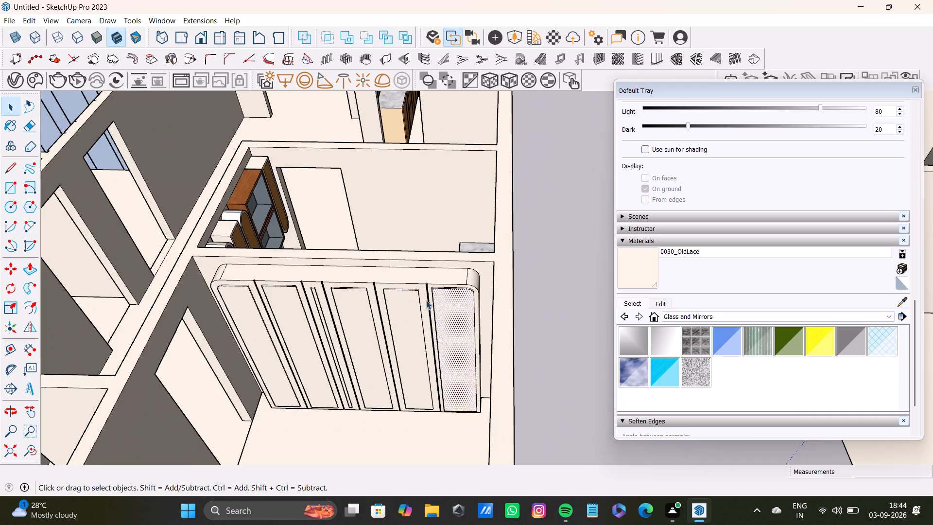
pyautogui.scroll(-18, 426, 300)
pyautogui.moveTo(424, 312); pyautogui.dragTo(236, 388, button='middle')
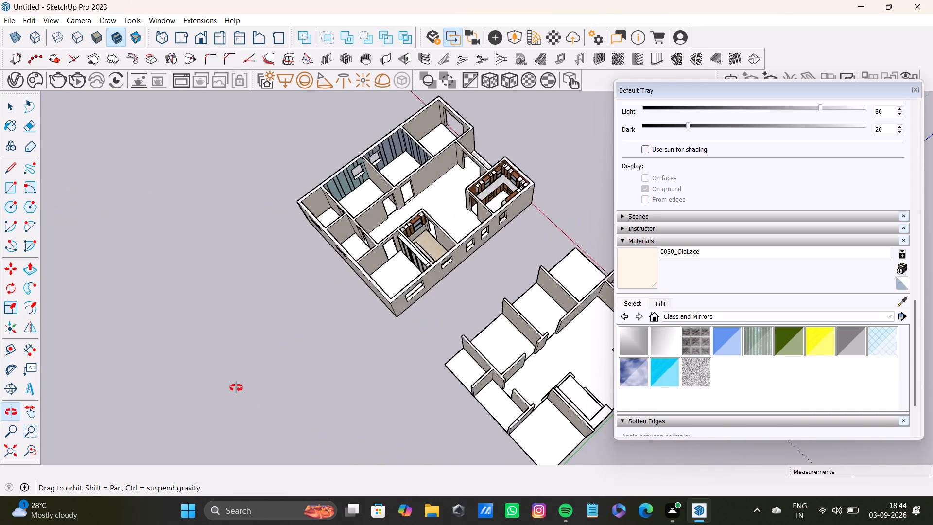
pyautogui.moveTo(236, 388); pyautogui.dragTo(585, 285, button='middle')
pyautogui.scroll(7, 311, 380)
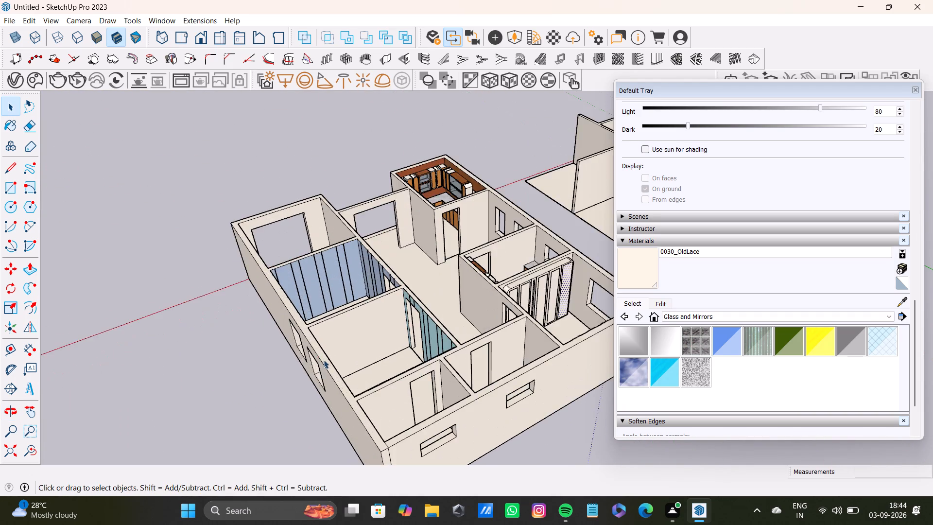
pyautogui.moveTo(324, 360); pyautogui.dragTo(245, 380, button='middle')
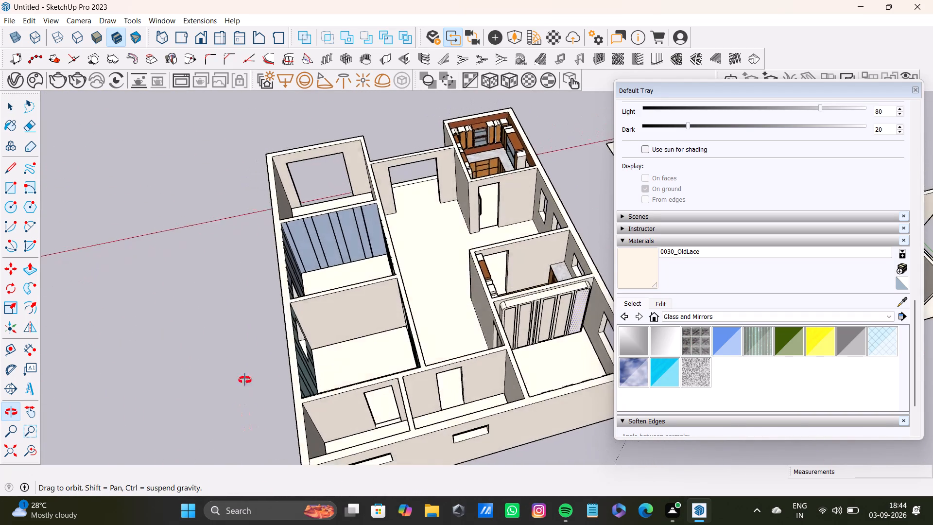
pyautogui.moveTo(245, 380); pyautogui.dragTo(67, 495, button='middle')
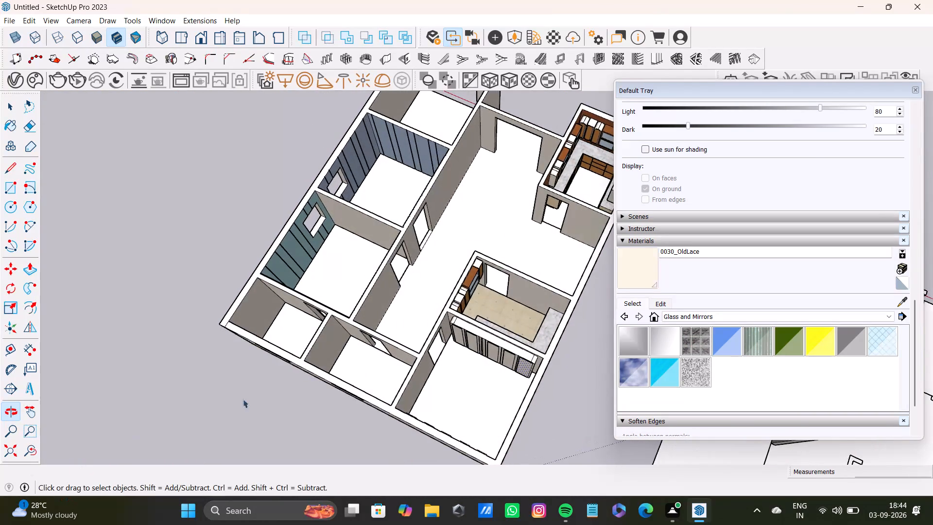
pyautogui.scroll(3, 368, 302)
pyautogui.scroll(-8, 374, 299)
pyautogui.moveTo(367, 312); pyautogui.dragTo(473, 204, button='middle')
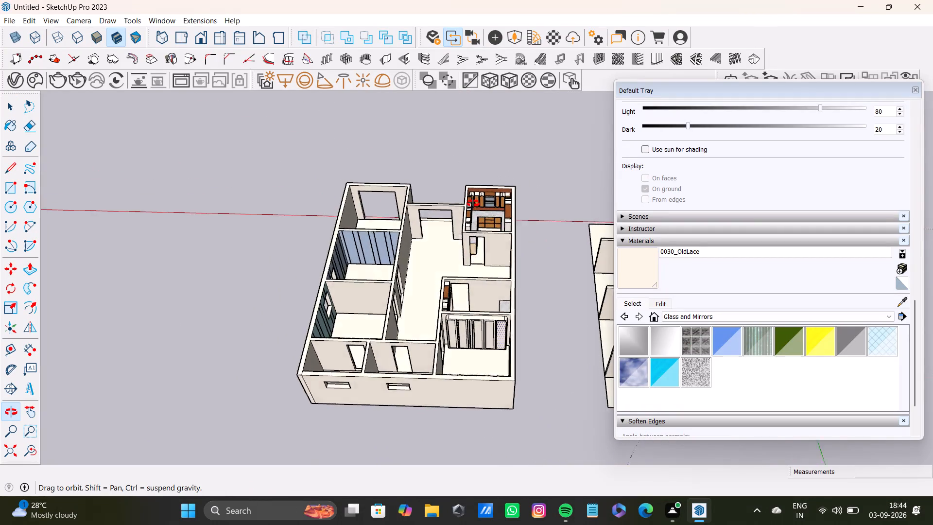
pyautogui.moveTo(473, 204); pyautogui.dragTo(220, 335, button='middle')
pyautogui.scroll(7, 362, 292)
pyautogui.moveTo(369, 230); pyautogui.dragTo(314, 270, button='middle')
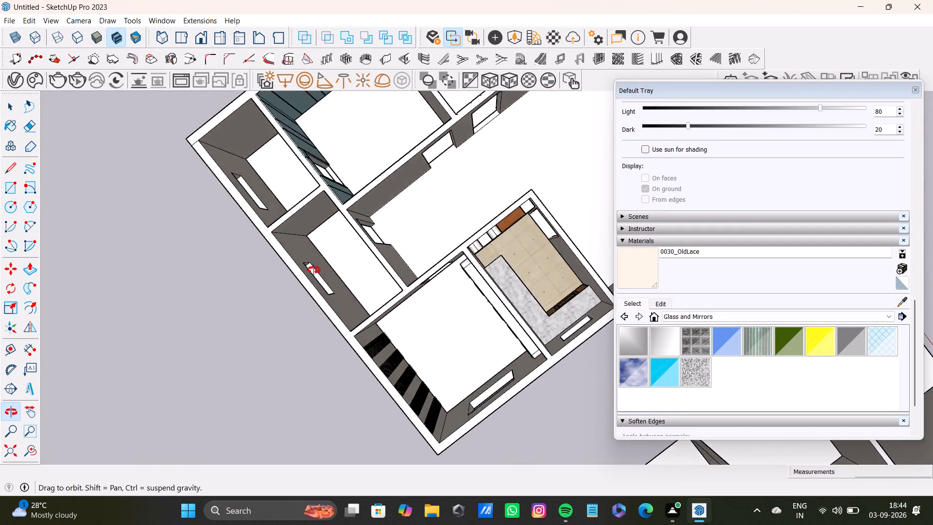
pyautogui.moveTo(314, 270); pyautogui.dragTo(280, 188, button='middle')
pyautogui.scroll(10, 283, 220)
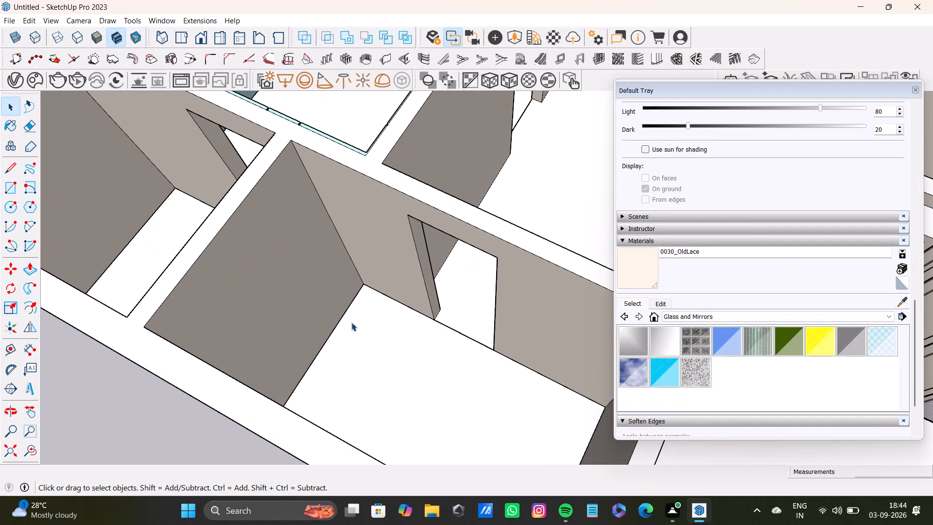
pyautogui.scroll(-3, 351, 322)
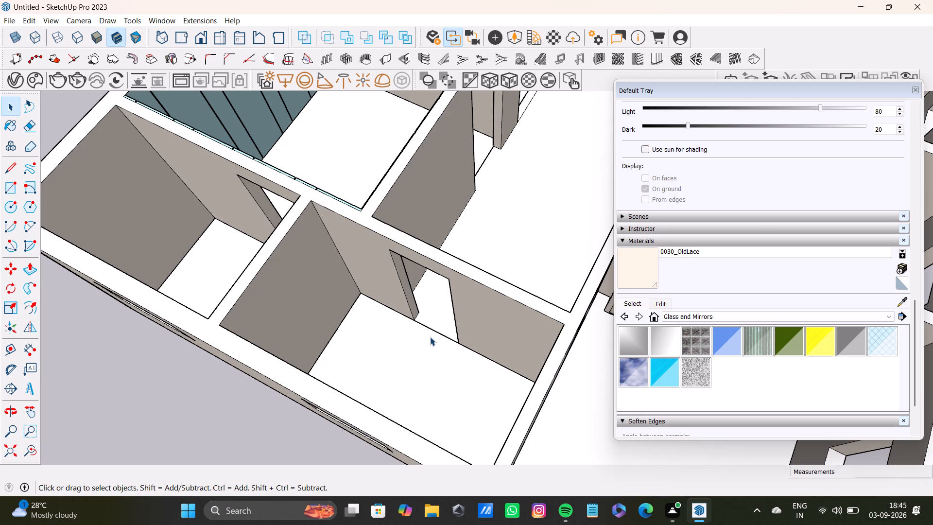
# Examine the corner room and its wall of banded full-height grooves from several angles.
pyautogui.press('space')
pyautogui.scroll(-16, 412, 390)
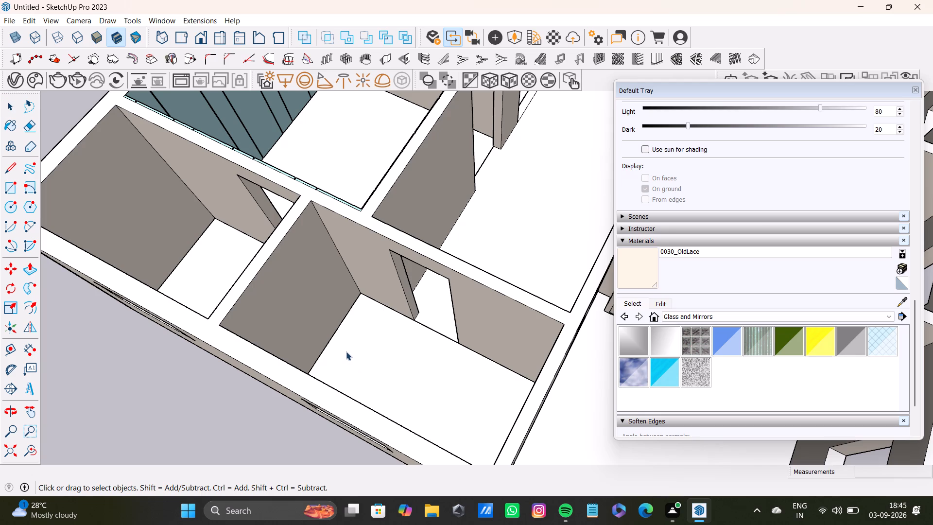
pyautogui.scroll(-9, 346, 351)
pyautogui.scroll(-7, 285, 118)
pyautogui.moveTo(318, 182); pyautogui.dragTo(408, 256, button='middle')
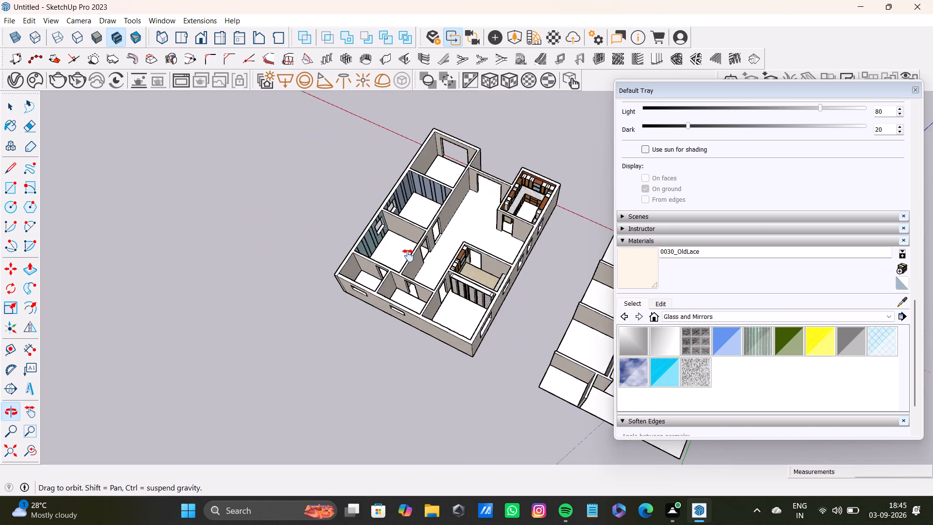
pyautogui.moveTo(408, 256); pyautogui.dragTo(408, 257, button='middle')
pyautogui.moveTo(450, 267); pyautogui.dragTo(170, 270, button='middle')
pyautogui.scroll(8, 342, 251)
pyautogui.moveTo(458, 273); pyautogui.dragTo(191, 256, button='middle')
pyautogui.scroll(4, 494, 274)
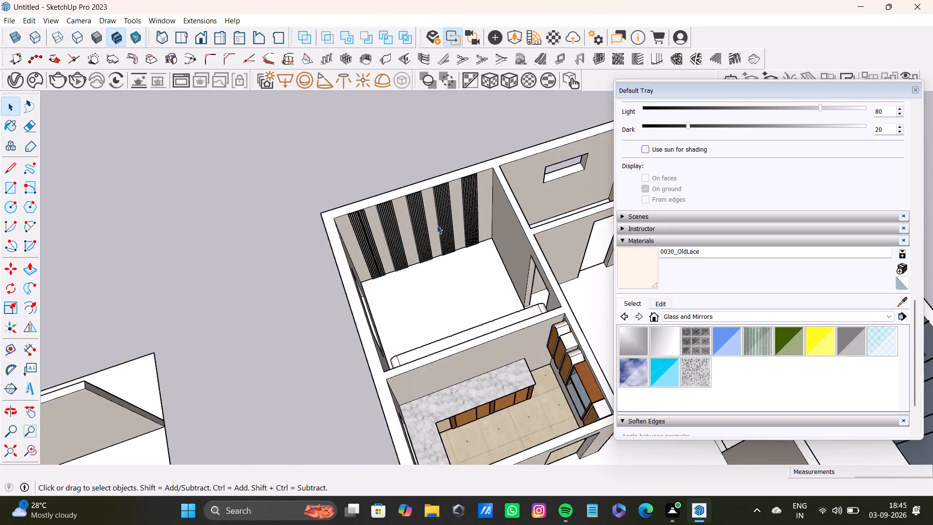
pyautogui.scroll(8, 437, 225)
pyautogui.scroll(-9, 229, 227)
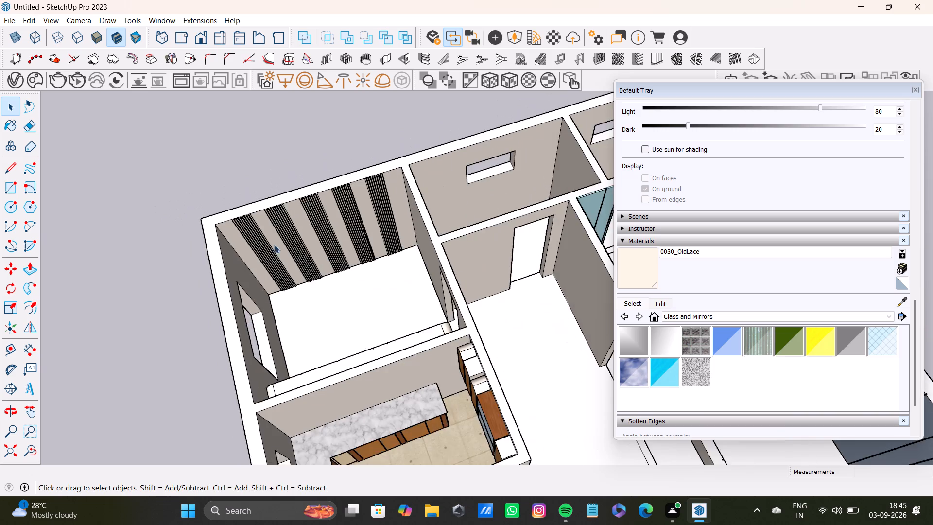
pyautogui.moveTo(346, 262); pyautogui.dragTo(563, 235, button='middle')
pyautogui.scroll(7, 421, 302)
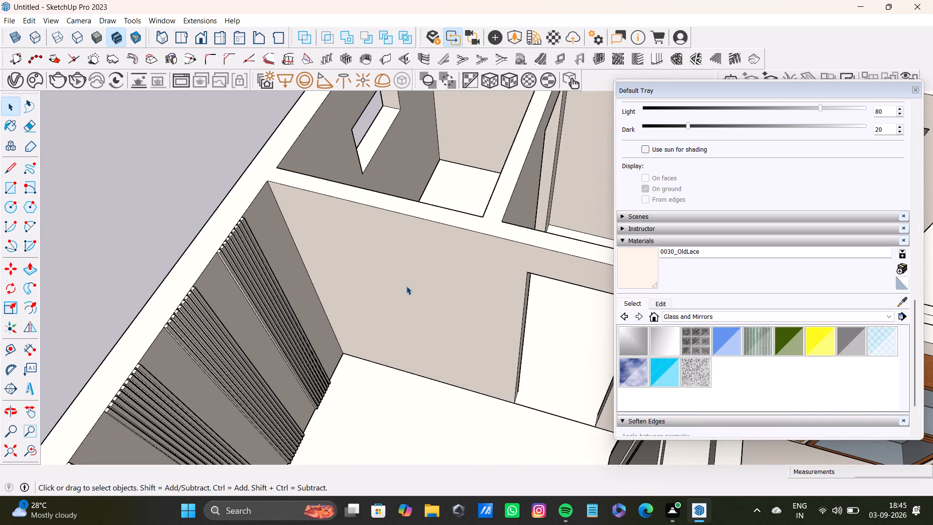
pyautogui.scroll(-8, 296, 252)
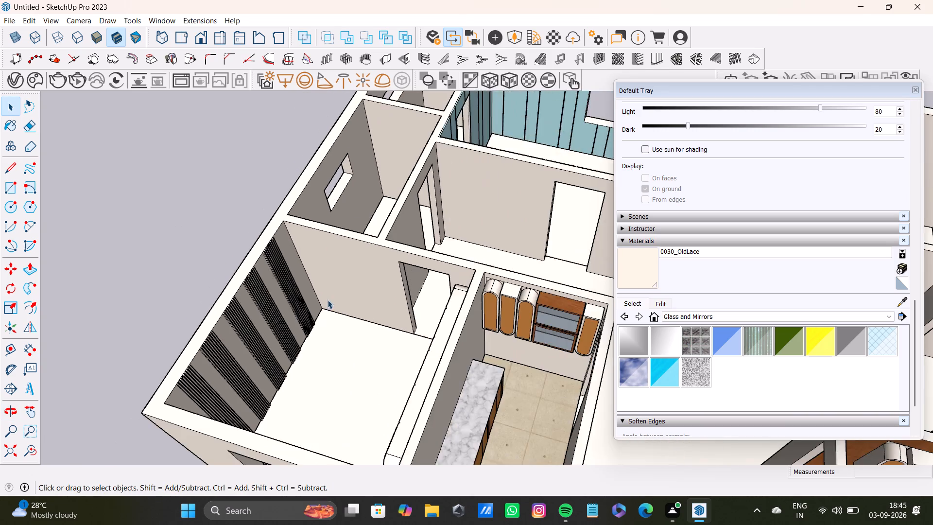
pyautogui.moveTo(333, 307); pyautogui.dragTo(167, 252, button='middle')
pyautogui.scroll(4, 259, 205)
pyautogui.keyDown('shift'); pyautogui.moveTo(260, 205); pyautogui.dragTo(317, 262, button='middle'); pyautogui.keyUp('shift')
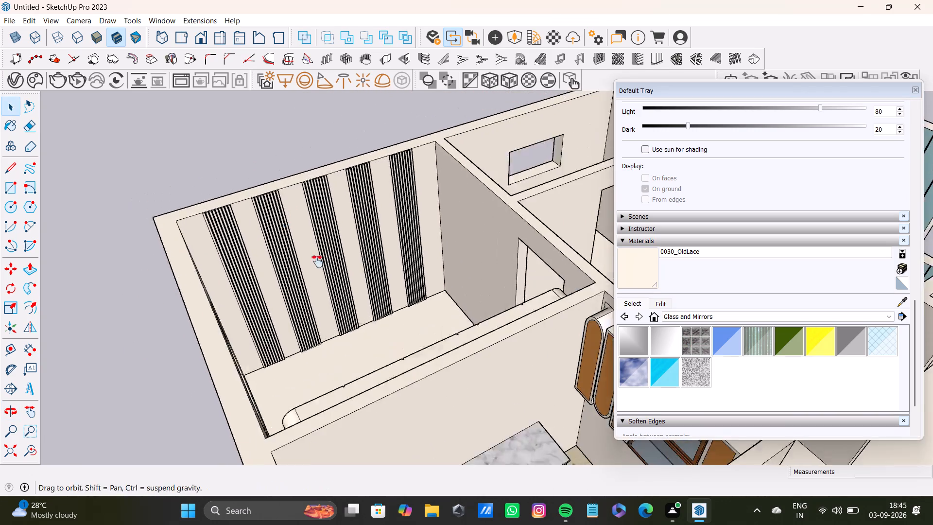
pyautogui.keyDown('shift'); pyautogui.moveTo(317, 262); pyautogui.dragTo(320, 311, button='middle'); pyautogui.keyUp('shift')
pyautogui.moveTo(347, 325); pyautogui.dragTo(218, 366, button='middle')
pyautogui.scroll(13, 254, 229)
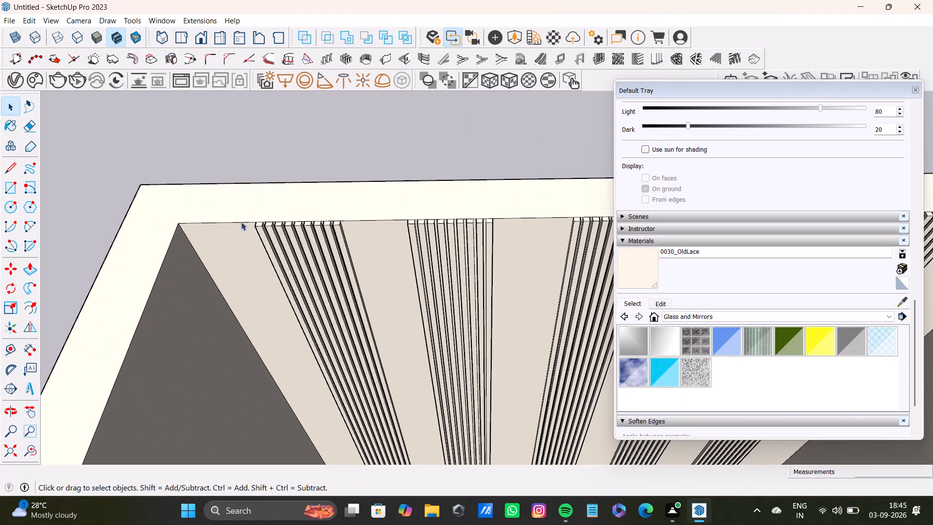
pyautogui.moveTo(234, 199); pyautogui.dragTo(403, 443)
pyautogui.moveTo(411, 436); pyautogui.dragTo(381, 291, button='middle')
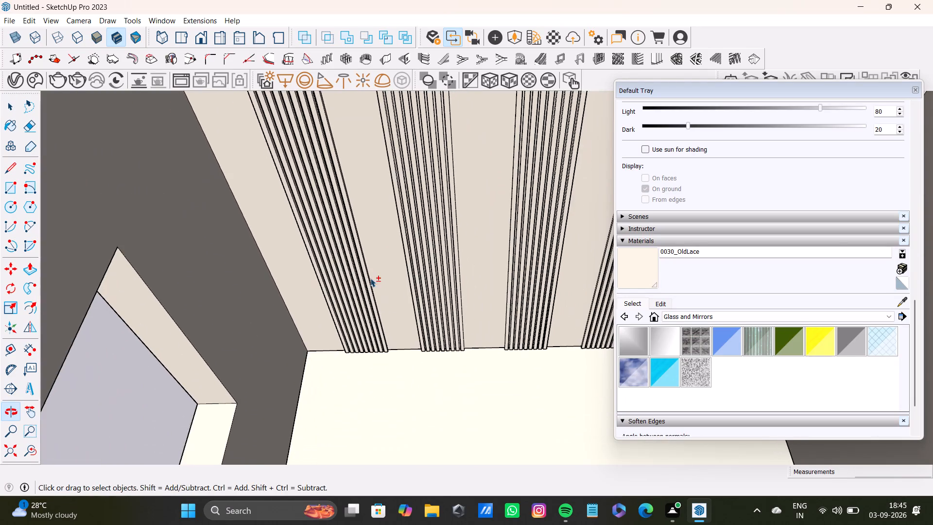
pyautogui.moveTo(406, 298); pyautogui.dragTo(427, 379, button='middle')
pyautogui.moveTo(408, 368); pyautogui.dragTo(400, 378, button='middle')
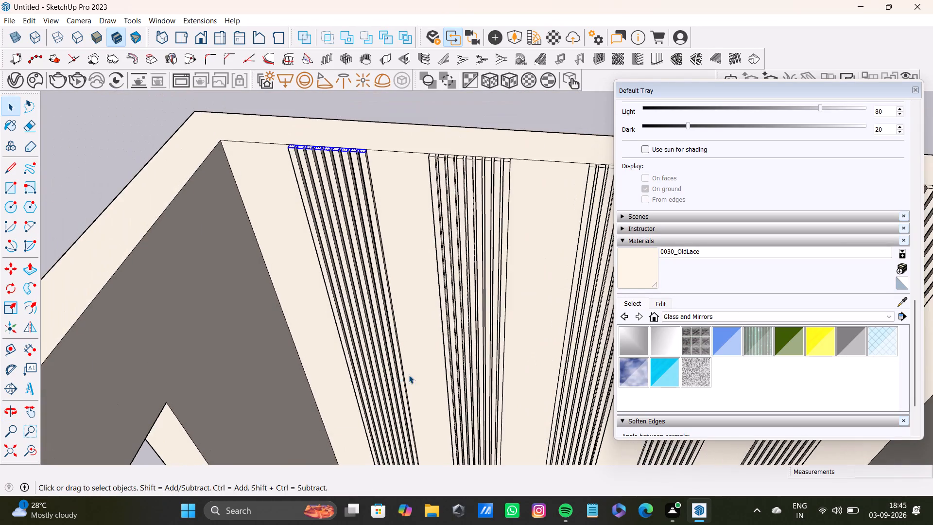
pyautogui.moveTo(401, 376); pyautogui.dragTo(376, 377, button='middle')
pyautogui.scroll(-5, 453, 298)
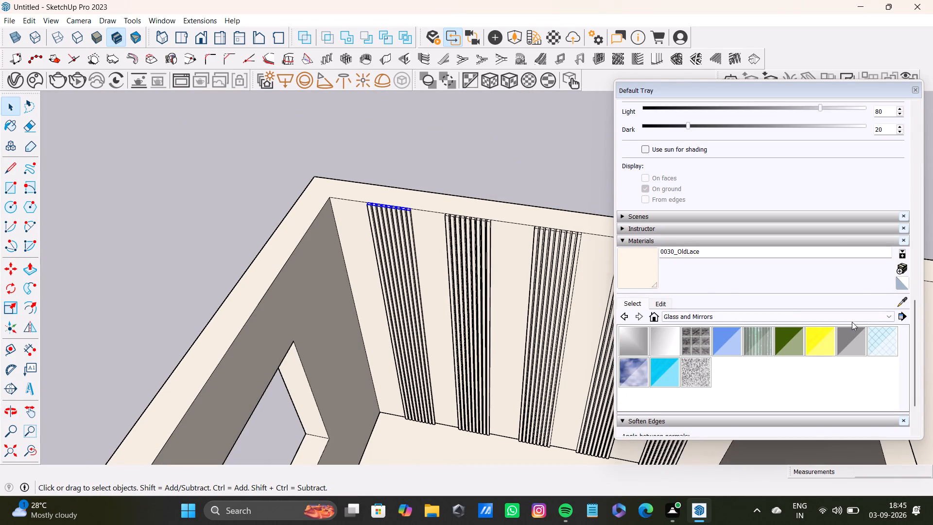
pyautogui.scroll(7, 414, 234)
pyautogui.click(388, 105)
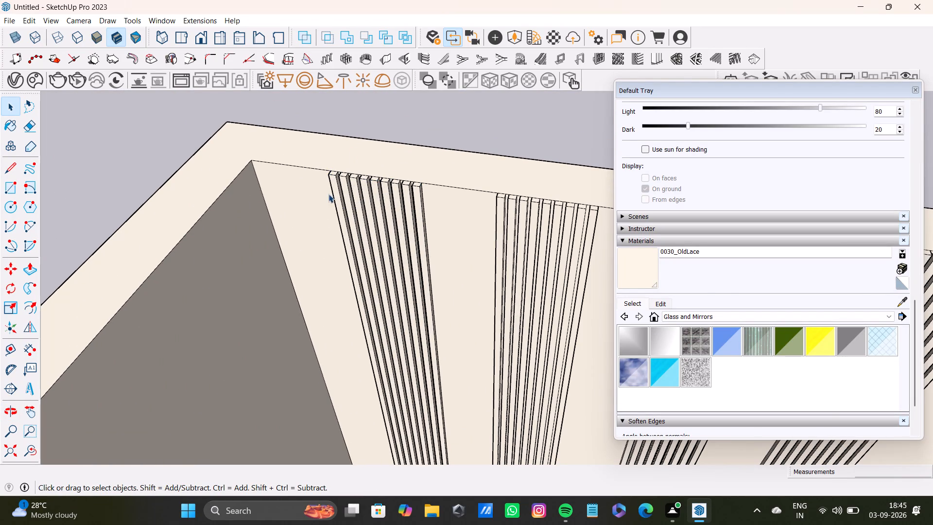
# Copy the first full-height slat band, nearest the window wall, to a spot about 5' away outside the room.
pyautogui.click(313, 162)
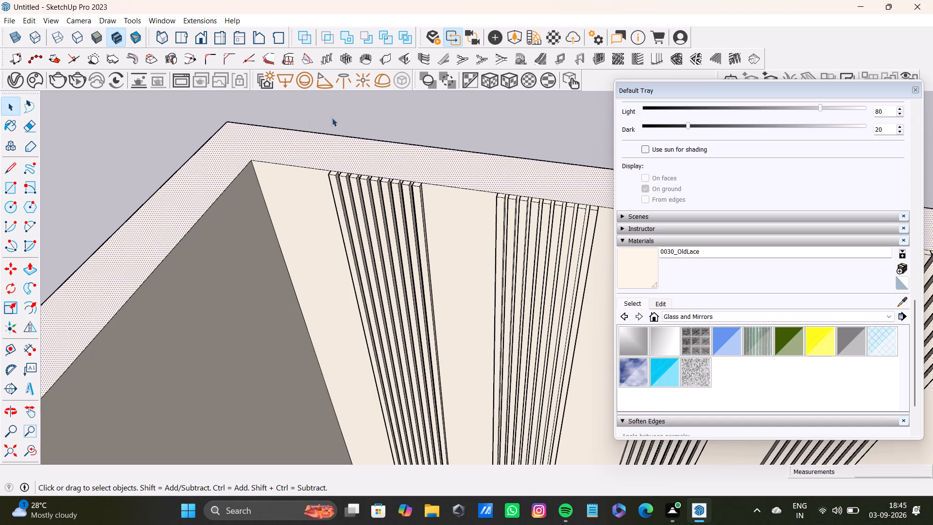
pyautogui.click(375, 112)
pyautogui.moveTo(296, 124); pyautogui.dragTo(436, 400)
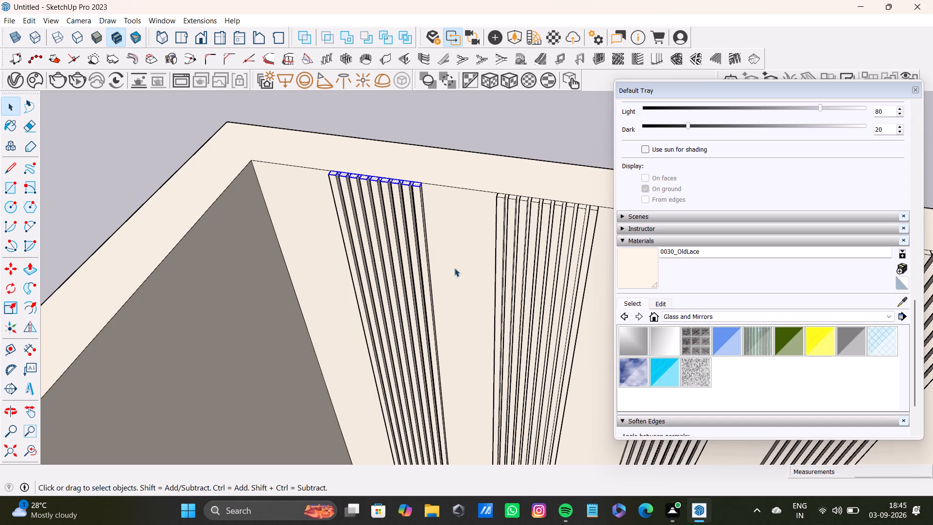
pyautogui.click(505, 117)
pyautogui.moveTo(286, 135); pyautogui.dragTo(445, 430)
pyautogui.scroll(-5, 443, 428)
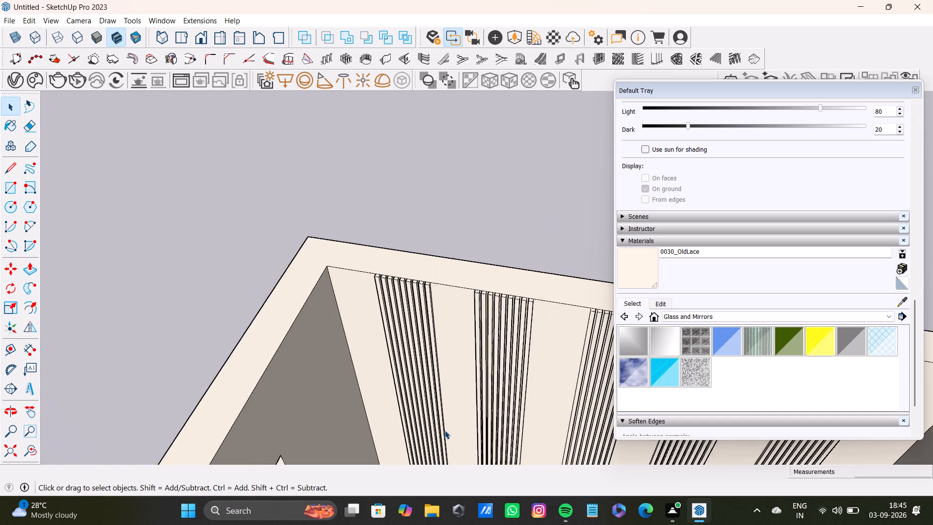
pyautogui.scroll(-2, 445, 430)
pyautogui.moveTo(445, 430); pyautogui.dragTo(457, 340)
pyautogui.keyDown('shift'); pyautogui.moveTo(445, 430); pyautogui.dragTo(442, 256, button='middle'); pyautogui.keyUp('shift')
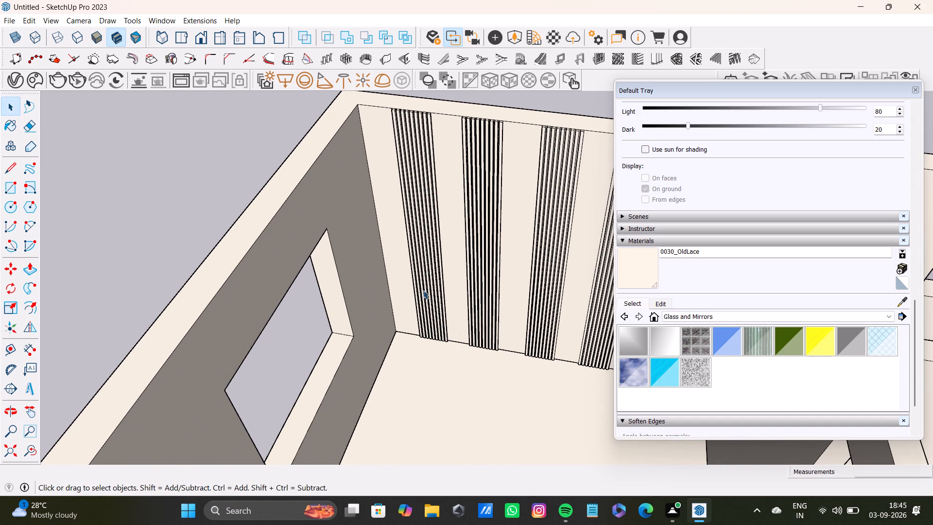
pyautogui.moveTo(373, 92); pyautogui.dragTo(459, 361)
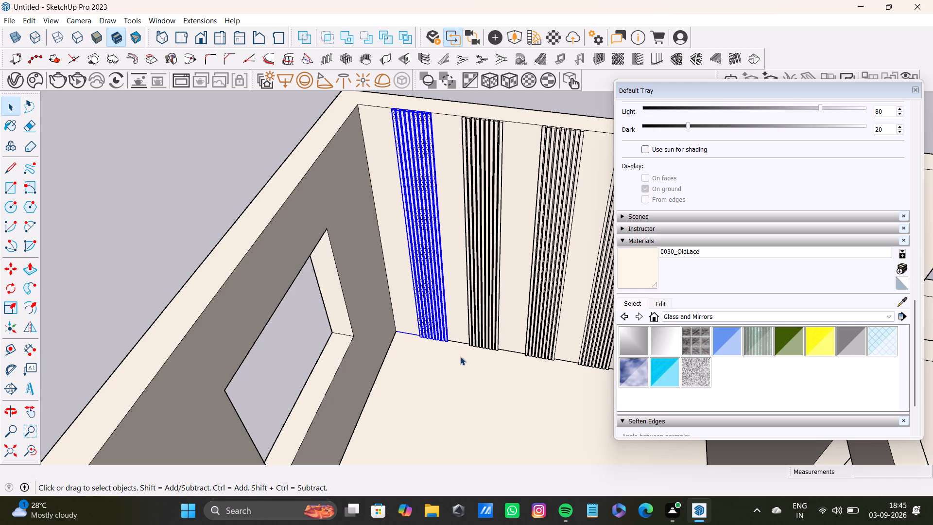
pyautogui.moveTo(415, 173); pyautogui.dragTo(397, 314, button='middle')
pyautogui.press('m')
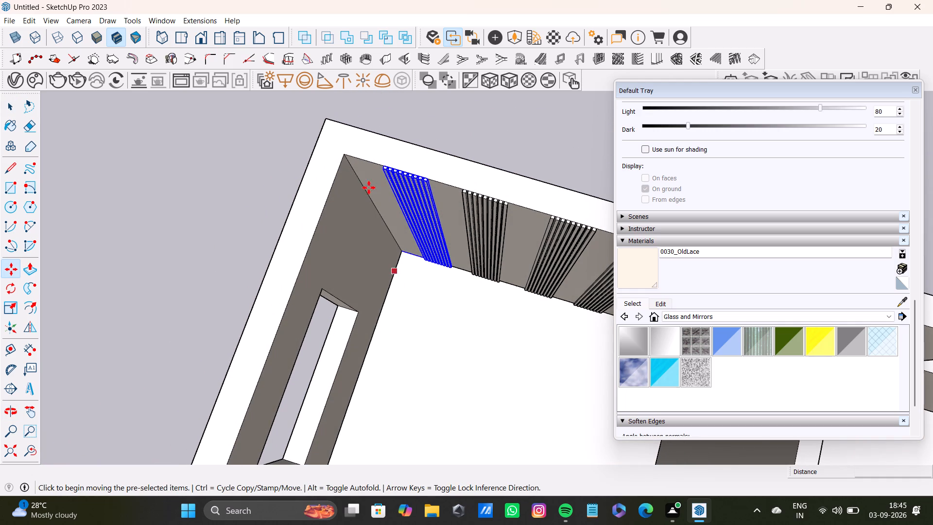
pyautogui.scroll(20, 366, 173)
pyautogui.scroll(4, 366, 173)
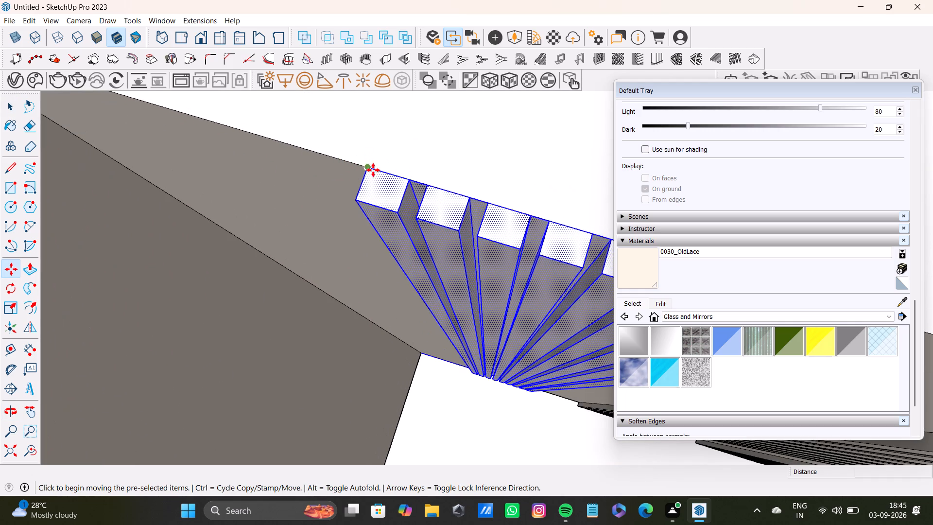
pyautogui.click(368, 169)
pyautogui.scroll(-2, 374, 185)
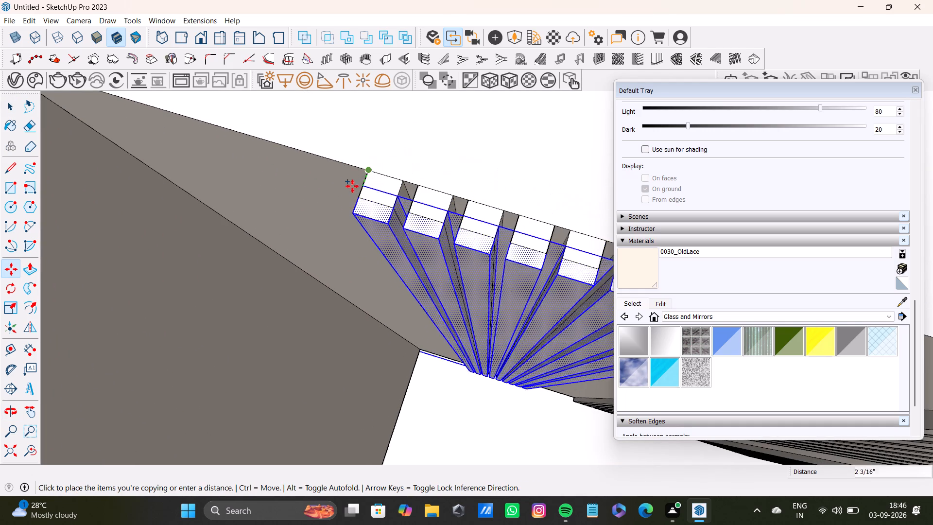
pyautogui.scroll(-12, 299, 261)
pyautogui.keyDown('shift'); pyautogui.moveTo(341, 337); pyautogui.dragTo(367, 262, button='middle'); pyautogui.keyUp('shift')
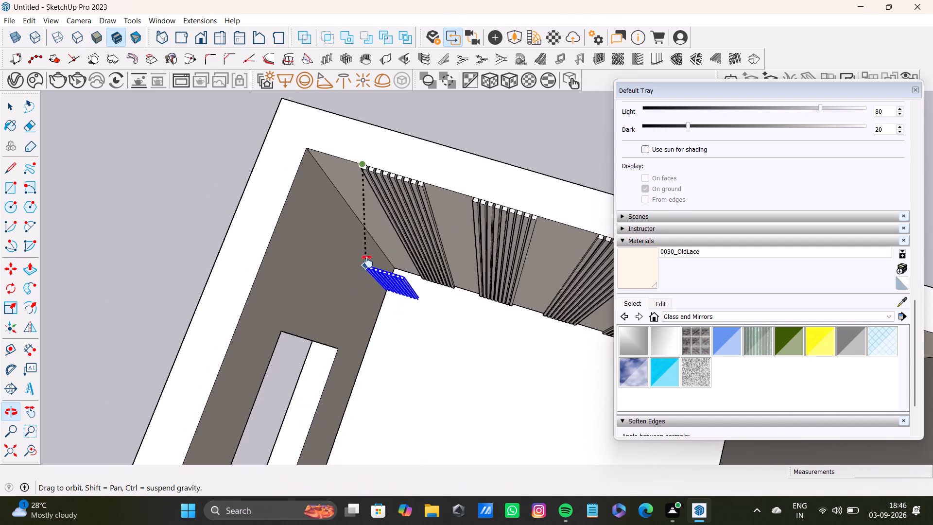
pyautogui.keyDown('shift'); pyautogui.moveTo(367, 262); pyautogui.dragTo(454, 325, button='middle'); pyautogui.keyUp('shift')
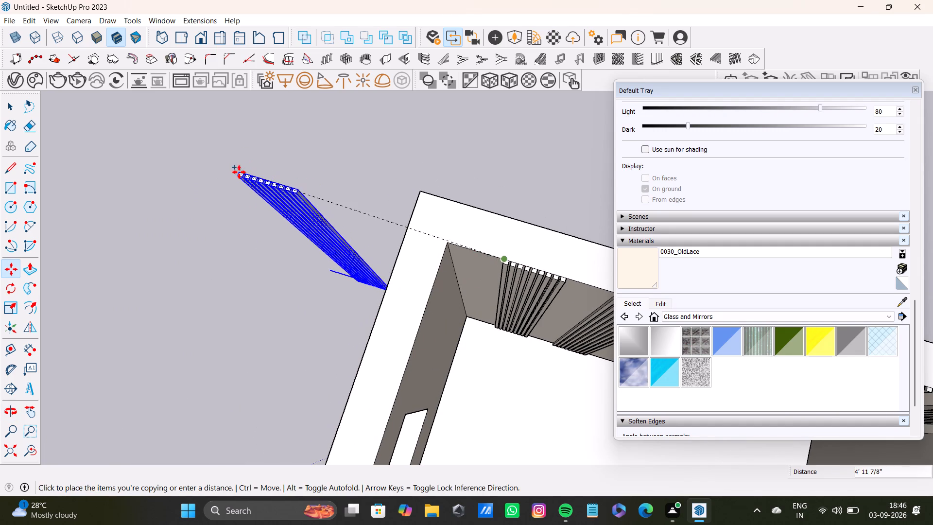
pyautogui.click(224, 167)
# Delete the stray edge attached to the base of the copied slat band.
pyautogui.moveTo(267, 280); pyautogui.dragTo(392, 206, button='middle')
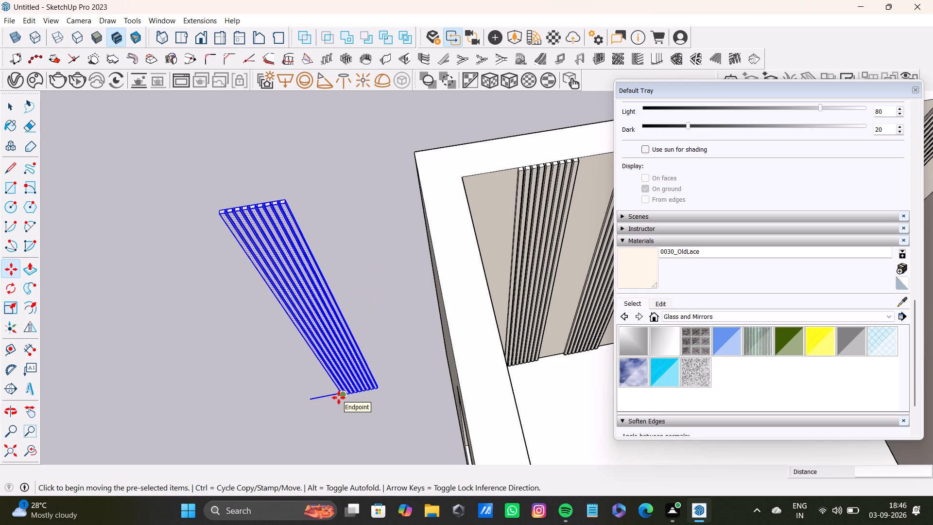
pyautogui.moveTo(360, 405); pyautogui.dragTo(264, 340, button='middle')
pyautogui.scroll(3, 314, 380)
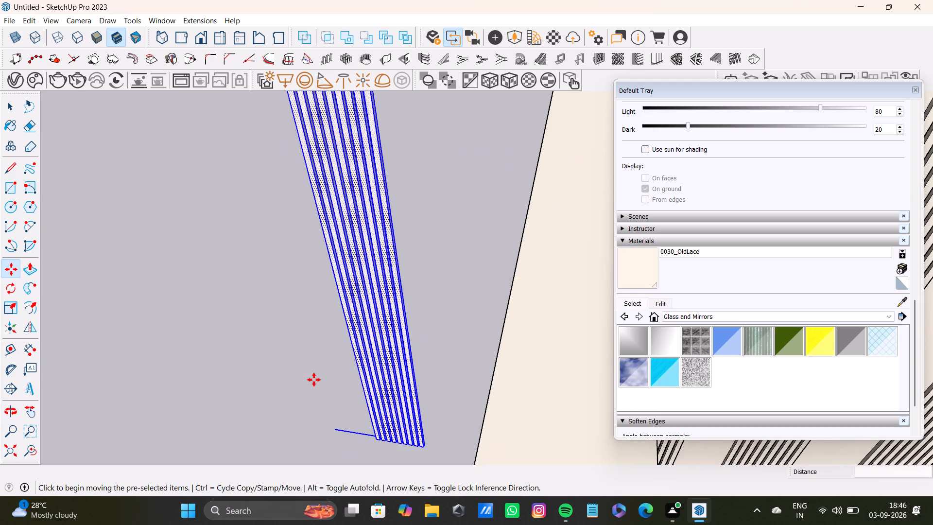
pyautogui.press('space')
pyautogui.click(358, 432)
pyautogui.press('Delete')
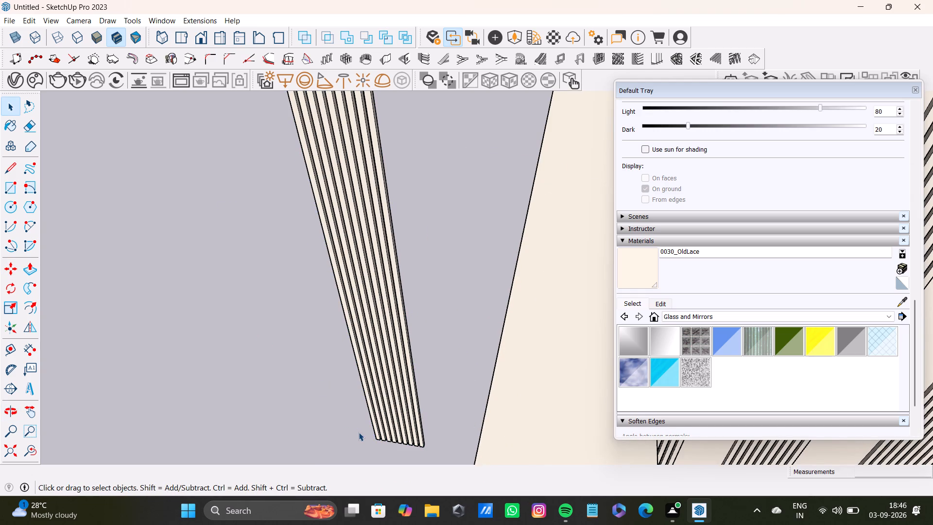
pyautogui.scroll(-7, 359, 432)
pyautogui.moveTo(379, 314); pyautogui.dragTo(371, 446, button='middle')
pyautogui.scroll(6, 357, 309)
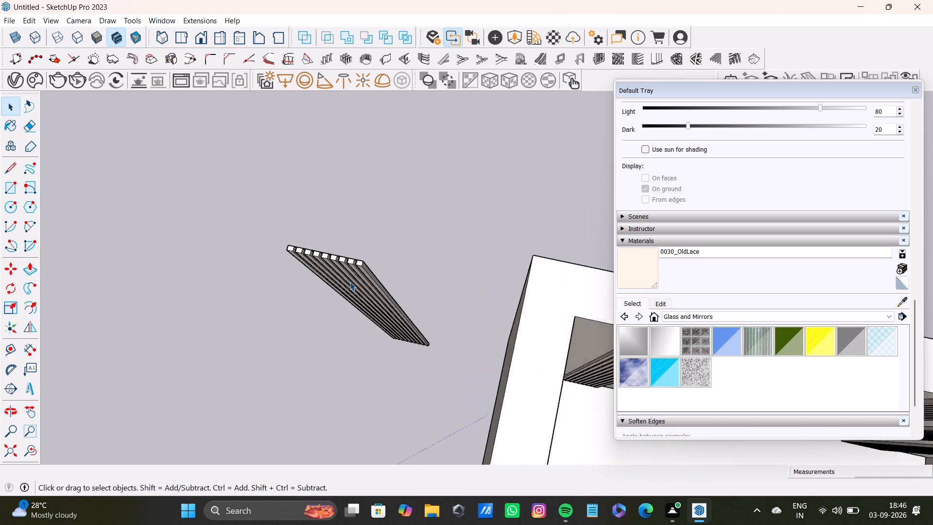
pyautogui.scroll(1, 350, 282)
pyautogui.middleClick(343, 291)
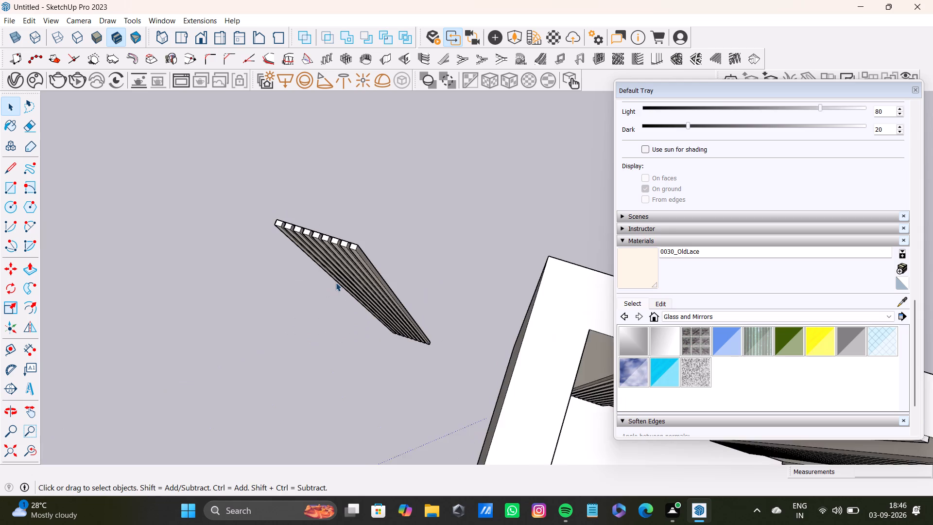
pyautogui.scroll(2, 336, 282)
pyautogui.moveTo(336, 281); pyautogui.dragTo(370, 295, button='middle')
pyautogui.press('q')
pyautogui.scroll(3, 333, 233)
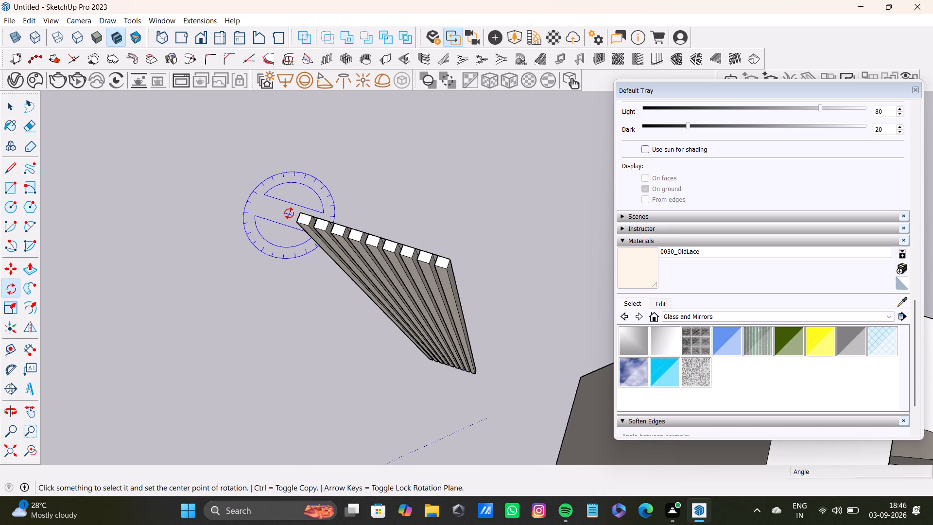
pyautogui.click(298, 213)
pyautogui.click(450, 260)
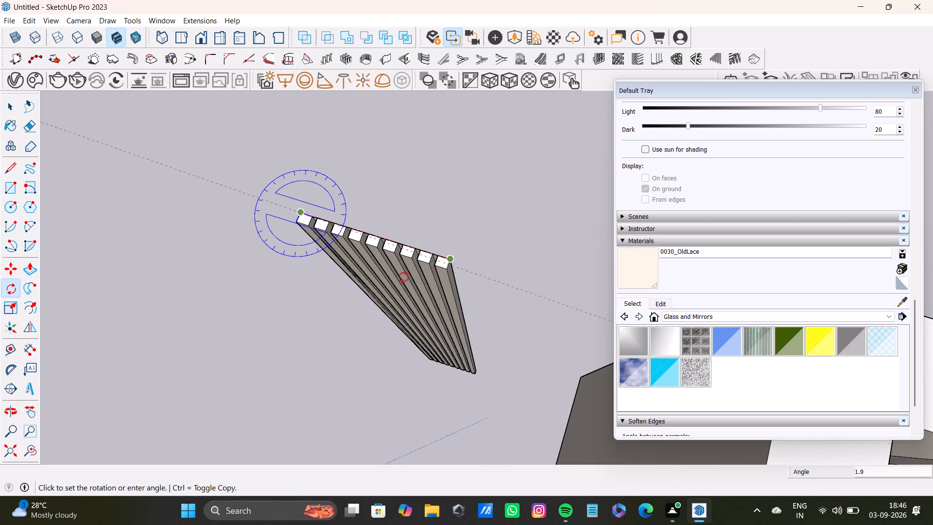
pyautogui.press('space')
# Rotate the whole copied slat band 90° horizontally about its top end corner.
pyautogui.moveTo(254, 180); pyautogui.dragTo(471, 413)
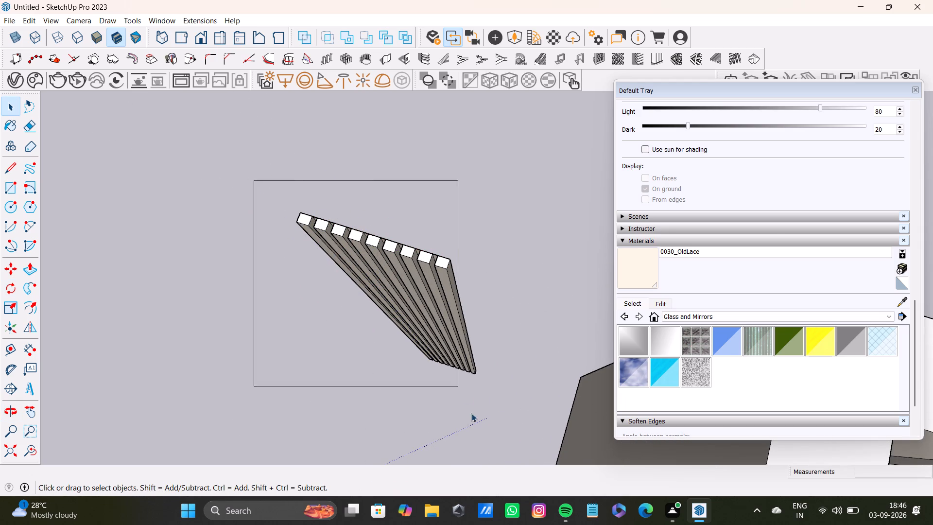
pyautogui.moveTo(471, 413); pyautogui.dragTo(488, 457)
pyautogui.press('q')
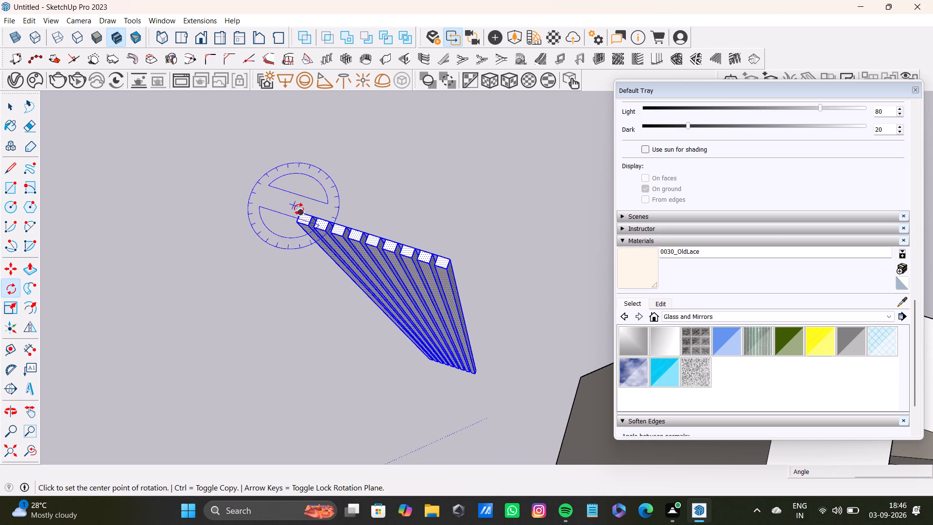
pyautogui.click(302, 213)
pyautogui.click(450, 261)
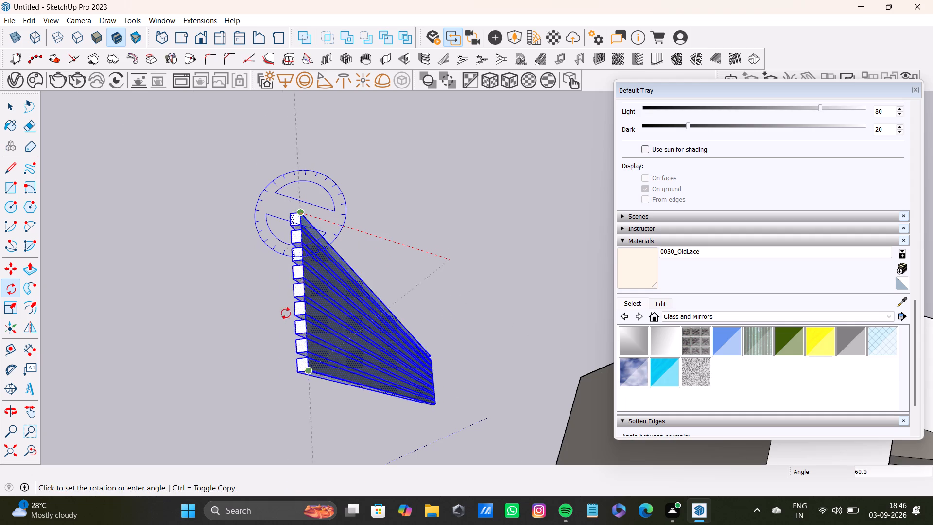
pyautogui.click(261, 311)
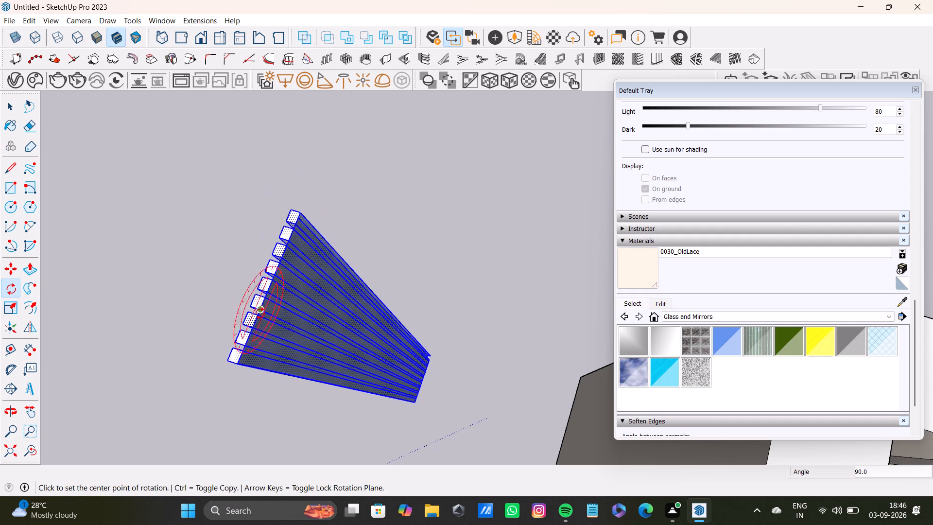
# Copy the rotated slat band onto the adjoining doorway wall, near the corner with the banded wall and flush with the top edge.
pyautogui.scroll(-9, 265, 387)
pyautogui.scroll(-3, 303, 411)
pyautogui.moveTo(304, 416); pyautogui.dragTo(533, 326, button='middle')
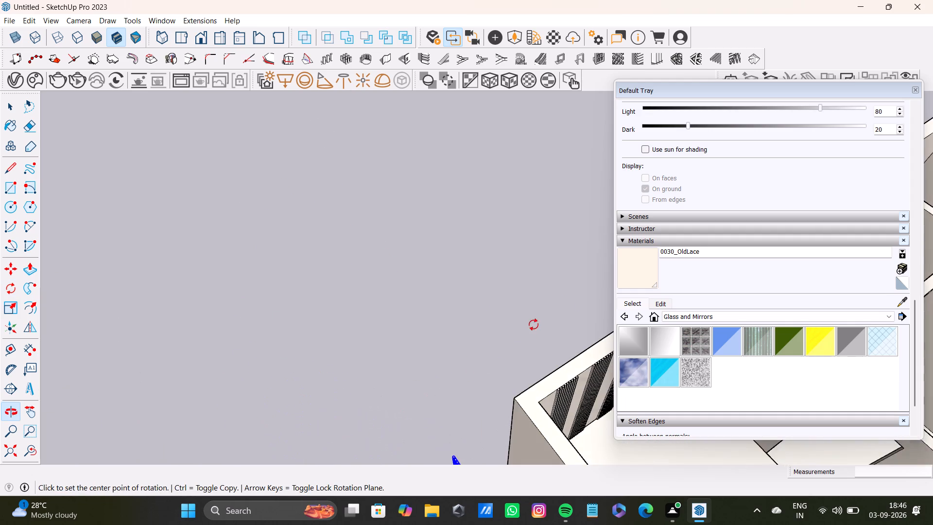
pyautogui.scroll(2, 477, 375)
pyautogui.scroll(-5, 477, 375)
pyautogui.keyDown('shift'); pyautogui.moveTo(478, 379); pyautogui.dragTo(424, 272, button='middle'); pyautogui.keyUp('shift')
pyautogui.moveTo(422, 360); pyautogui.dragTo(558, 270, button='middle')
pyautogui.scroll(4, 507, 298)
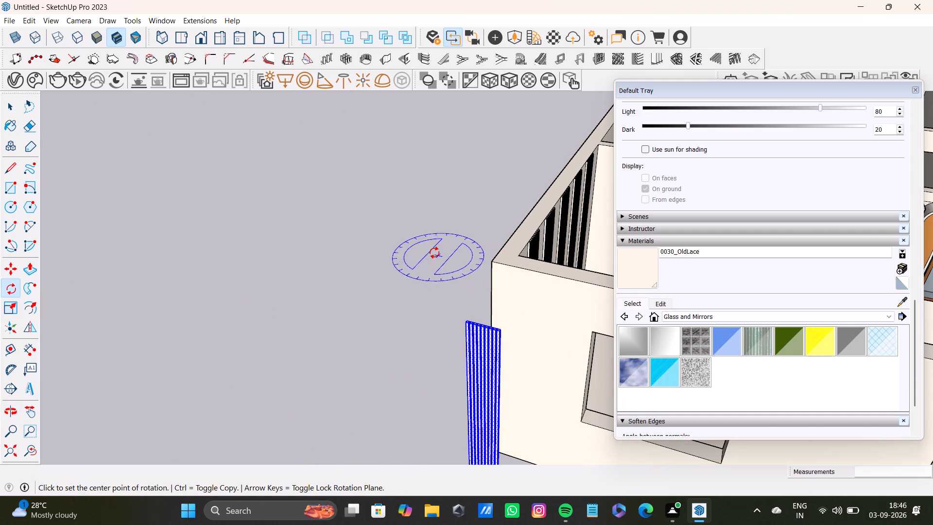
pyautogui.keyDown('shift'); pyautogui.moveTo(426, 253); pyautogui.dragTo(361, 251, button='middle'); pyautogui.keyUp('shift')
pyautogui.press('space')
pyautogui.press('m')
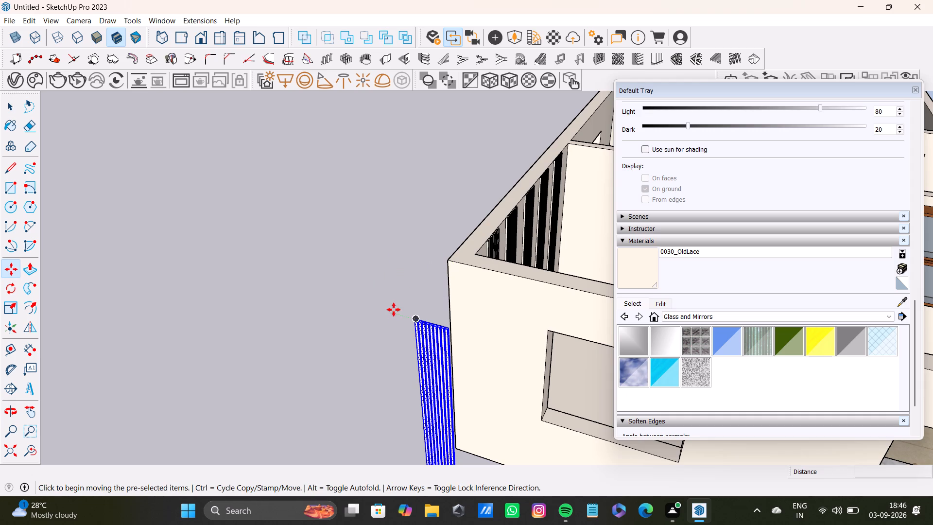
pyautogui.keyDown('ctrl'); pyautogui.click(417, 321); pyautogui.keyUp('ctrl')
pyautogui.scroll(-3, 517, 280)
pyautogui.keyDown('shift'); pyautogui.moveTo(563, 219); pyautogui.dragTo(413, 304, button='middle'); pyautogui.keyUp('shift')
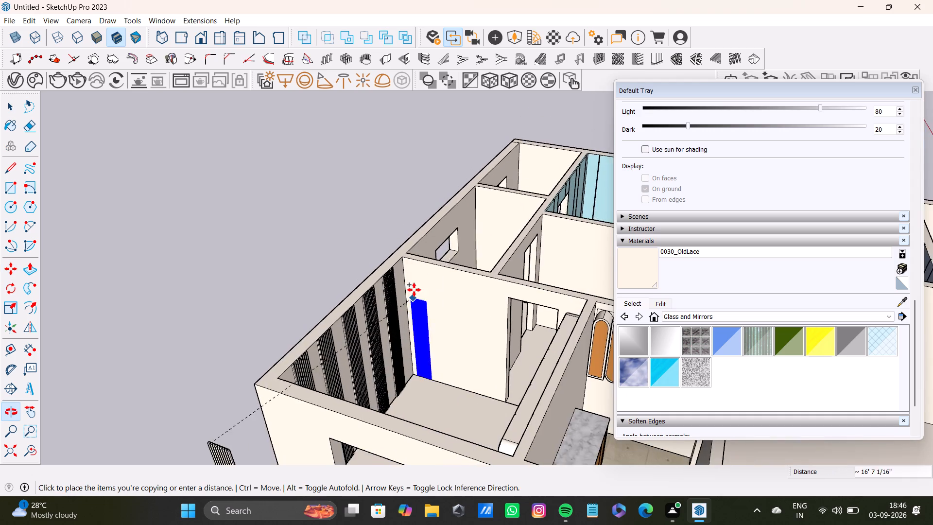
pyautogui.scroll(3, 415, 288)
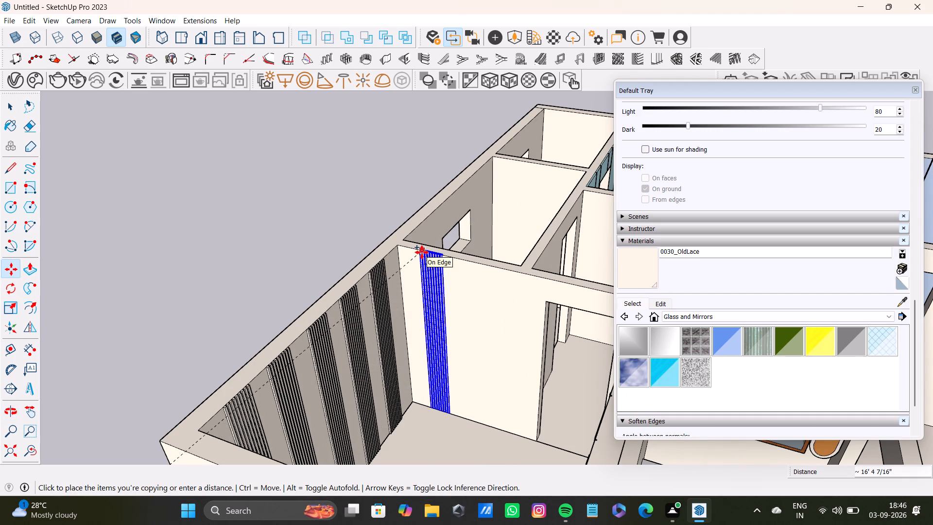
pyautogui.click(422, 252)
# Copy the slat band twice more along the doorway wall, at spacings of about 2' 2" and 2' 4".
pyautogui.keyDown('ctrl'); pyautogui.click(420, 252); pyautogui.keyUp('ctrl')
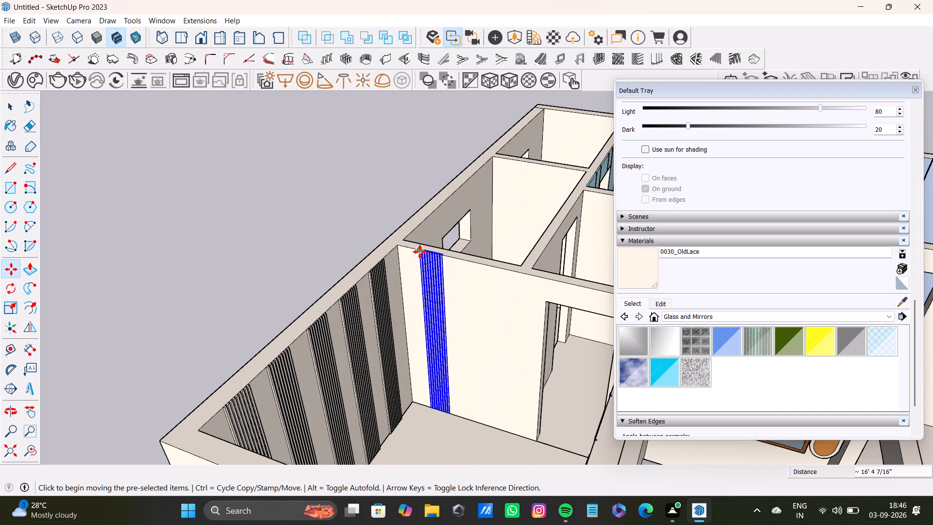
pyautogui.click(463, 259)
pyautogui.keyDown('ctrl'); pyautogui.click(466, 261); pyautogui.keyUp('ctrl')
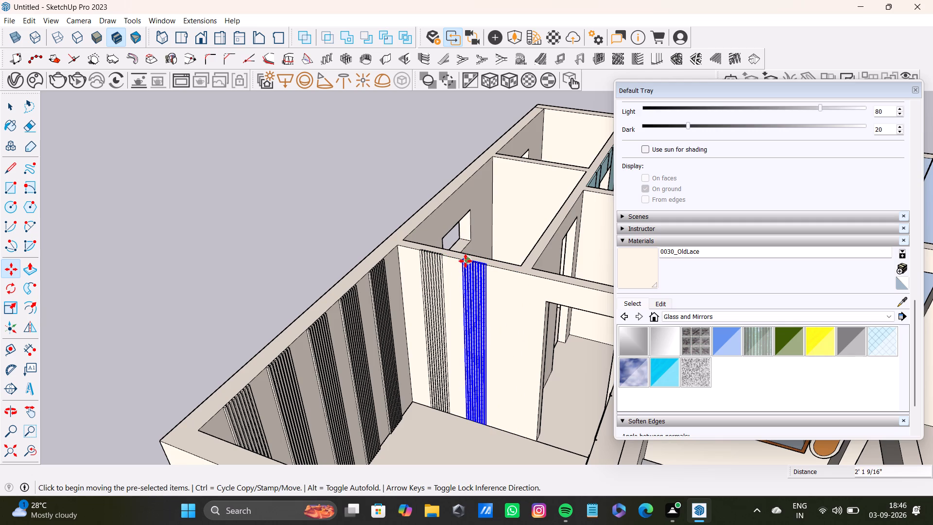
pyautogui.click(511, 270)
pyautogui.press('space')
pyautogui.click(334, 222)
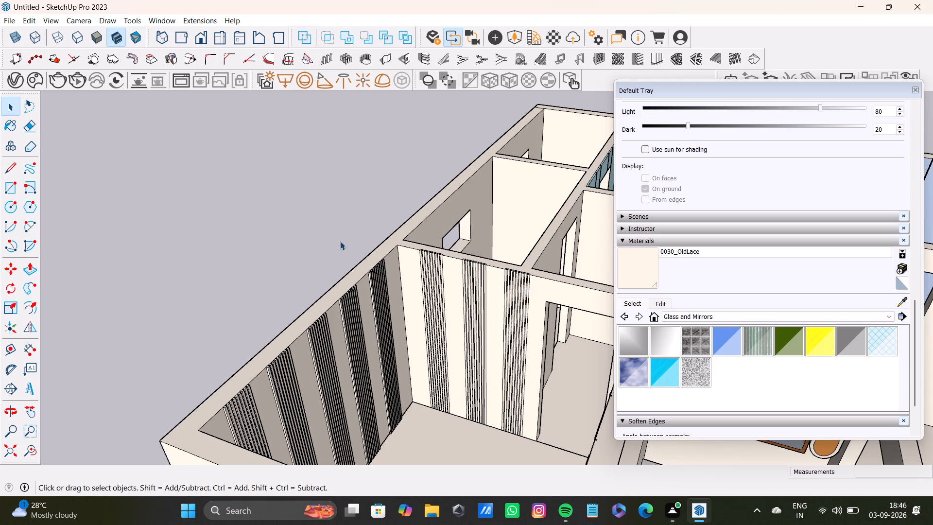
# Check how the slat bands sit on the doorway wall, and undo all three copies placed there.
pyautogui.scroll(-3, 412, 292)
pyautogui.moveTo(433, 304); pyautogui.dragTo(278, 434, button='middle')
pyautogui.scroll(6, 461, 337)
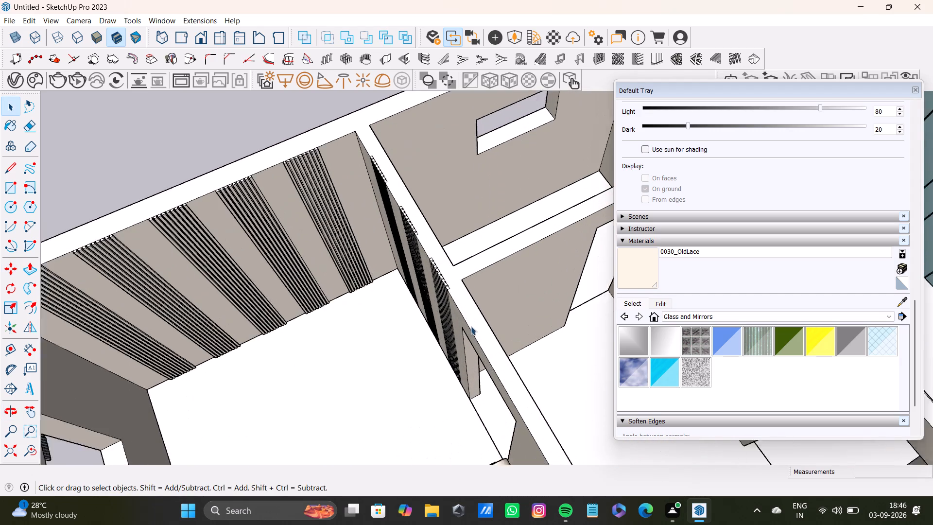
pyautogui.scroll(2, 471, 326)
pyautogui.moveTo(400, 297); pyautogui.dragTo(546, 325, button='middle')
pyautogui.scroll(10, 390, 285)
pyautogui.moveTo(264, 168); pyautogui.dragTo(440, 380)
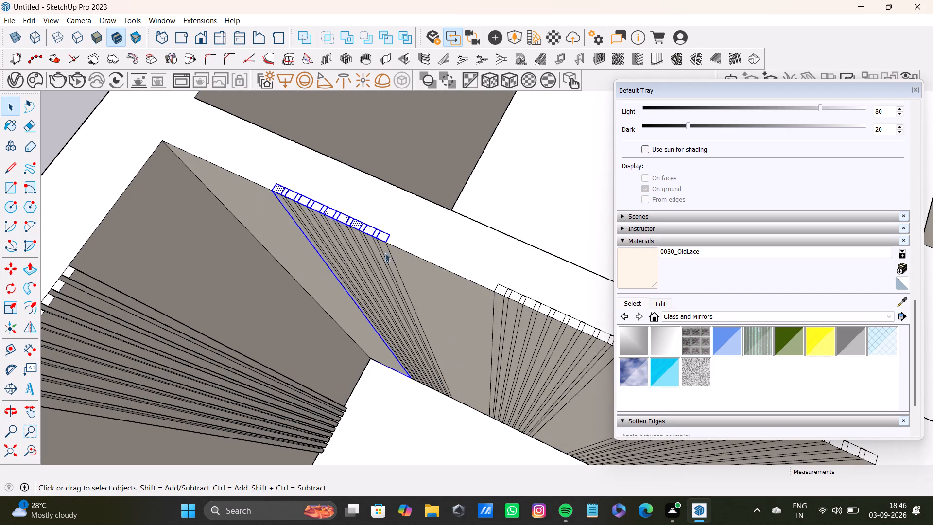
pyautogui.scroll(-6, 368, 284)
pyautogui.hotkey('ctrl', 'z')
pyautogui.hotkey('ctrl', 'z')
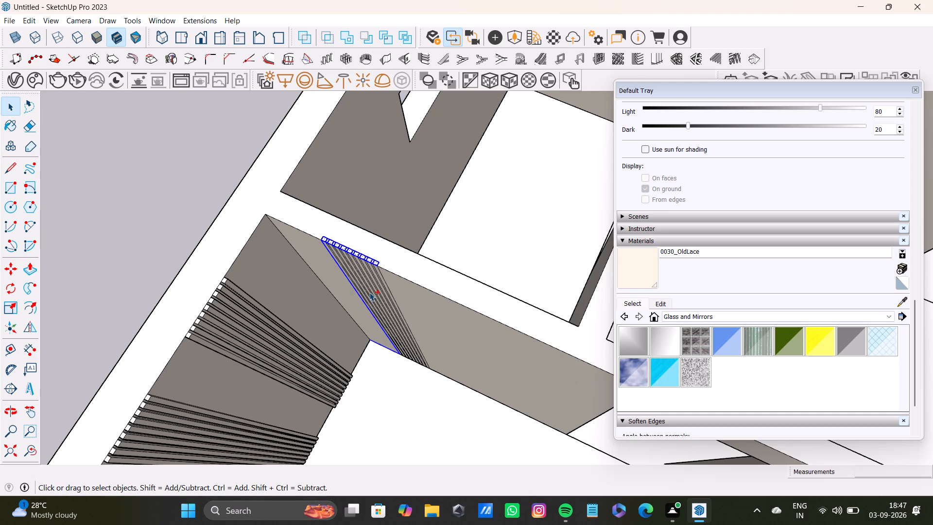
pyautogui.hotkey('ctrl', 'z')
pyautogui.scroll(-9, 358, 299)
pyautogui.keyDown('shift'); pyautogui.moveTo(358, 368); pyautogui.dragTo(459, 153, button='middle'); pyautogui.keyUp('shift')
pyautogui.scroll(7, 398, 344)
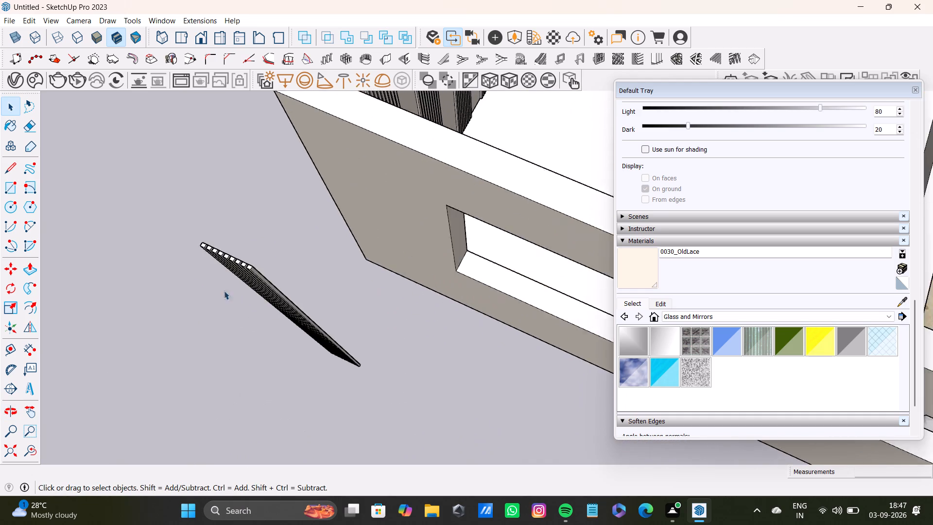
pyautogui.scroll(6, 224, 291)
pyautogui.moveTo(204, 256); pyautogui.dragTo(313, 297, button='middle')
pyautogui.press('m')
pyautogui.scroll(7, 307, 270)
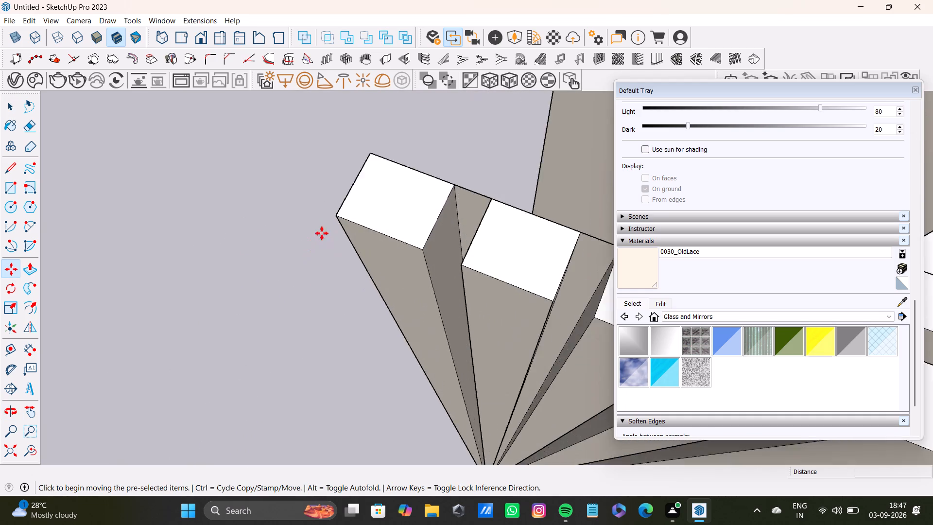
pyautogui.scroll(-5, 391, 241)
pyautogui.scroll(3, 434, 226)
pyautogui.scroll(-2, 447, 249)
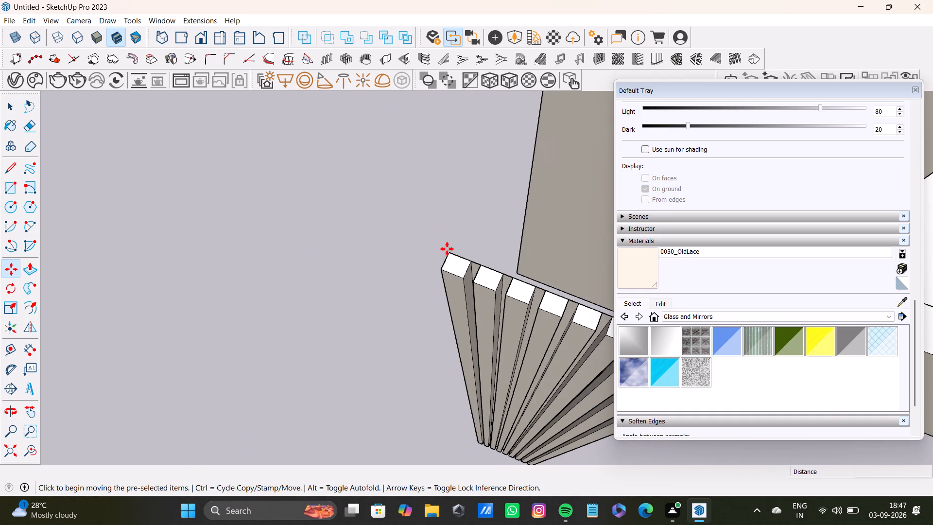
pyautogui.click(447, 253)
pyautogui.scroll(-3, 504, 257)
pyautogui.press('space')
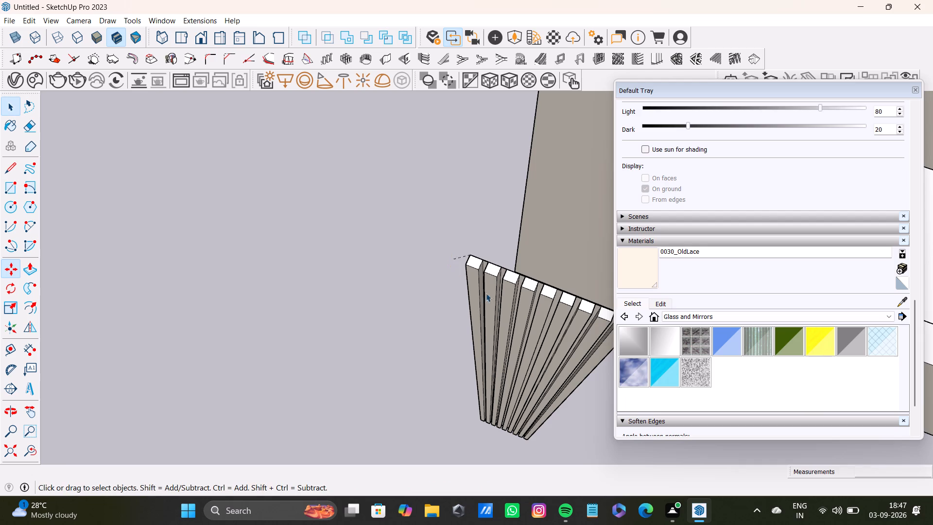
# Copy the whole slat band outside the building onto the doorway wall, near the banded corner and flush with the top edge.
pyautogui.doubleClick(504, 284)
pyautogui.moveTo(425, 212); pyautogui.dragTo(569, 510)
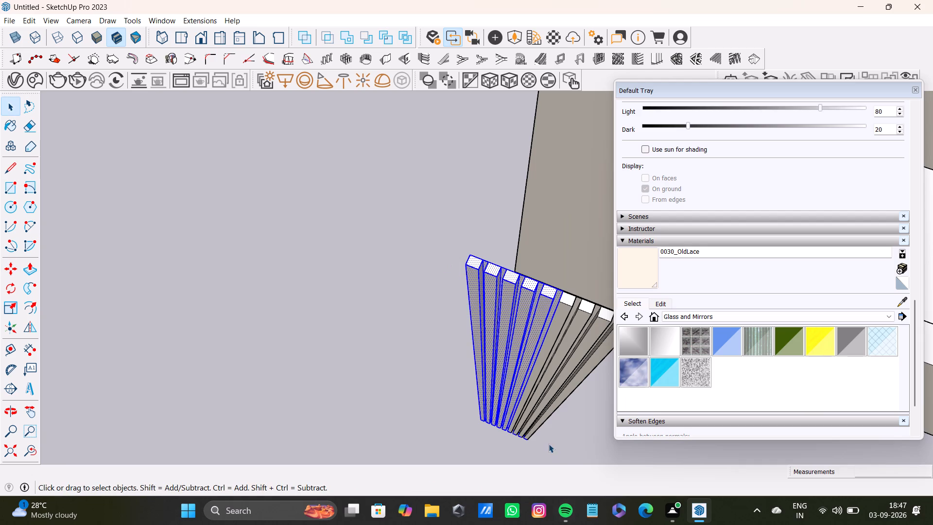
pyautogui.keyDown('shift'); pyautogui.moveTo(542, 397); pyautogui.dragTo(443, 313, button='middle'); pyautogui.keyUp('shift')
pyautogui.moveTo(478, 341); pyautogui.dragTo(511, 342, button='middle')
pyautogui.moveTo(301, 105); pyautogui.dragTo(399, 286)
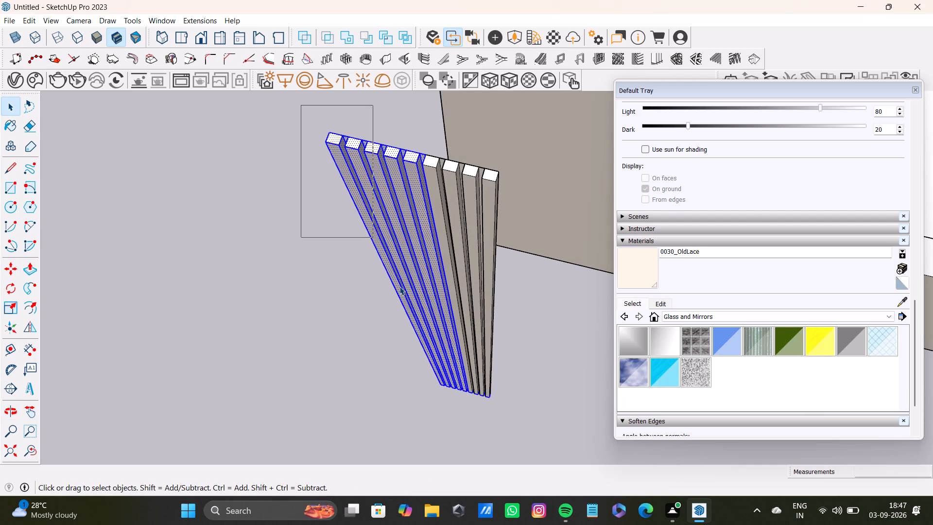
pyautogui.moveTo(399, 286); pyautogui.dragTo(557, 456)
pyautogui.press('m')
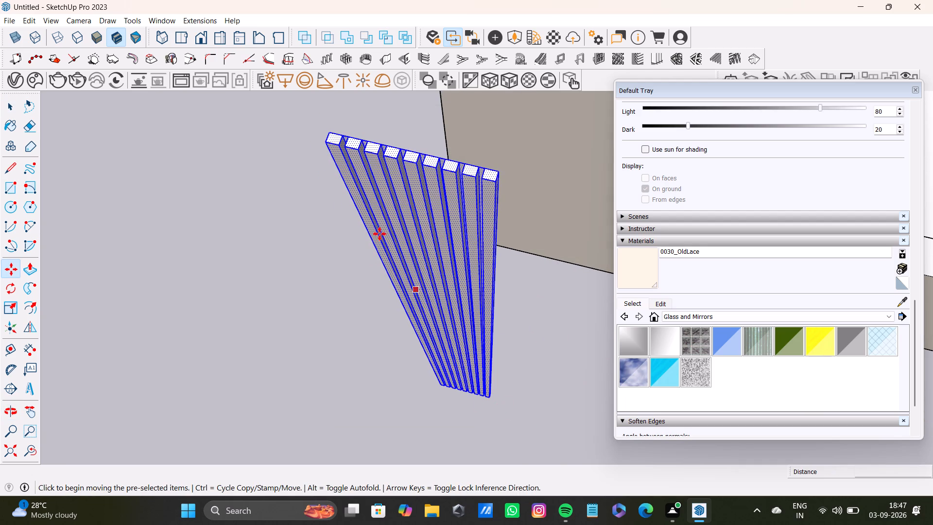
pyautogui.keyDown('ctrl'); pyautogui.click(328, 133); pyautogui.keyUp('ctrl')
pyautogui.scroll(-2, 432, 183)
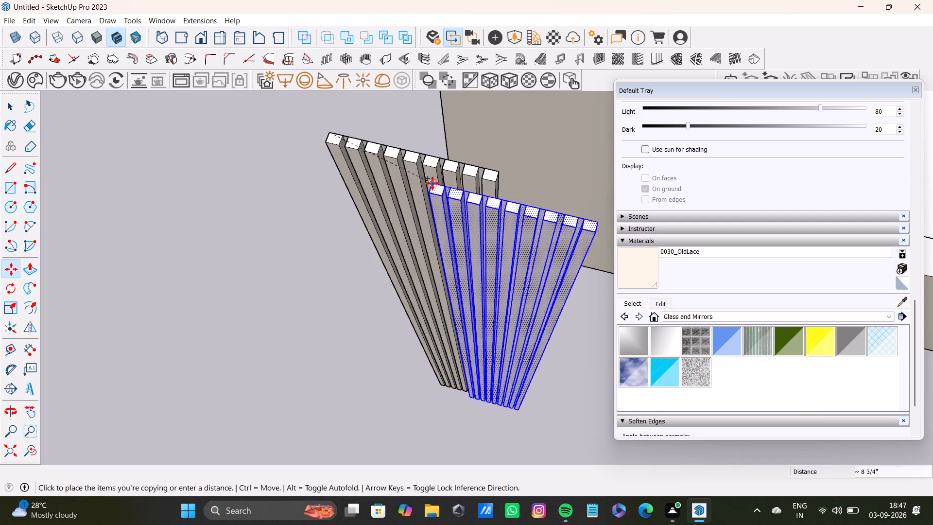
pyautogui.scroll(-2, 432, 183)
pyautogui.keyDown('shift'); pyautogui.moveTo(491, 139); pyautogui.dragTo(353, 395, button='middle'); pyautogui.keyUp('shift')
pyautogui.scroll(-4, 493, 154)
pyautogui.keyDown('shift'); pyautogui.moveTo(533, 133); pyautogui.dragTo(482, 220, button='middle'); pyautogui.keyUp('shift')
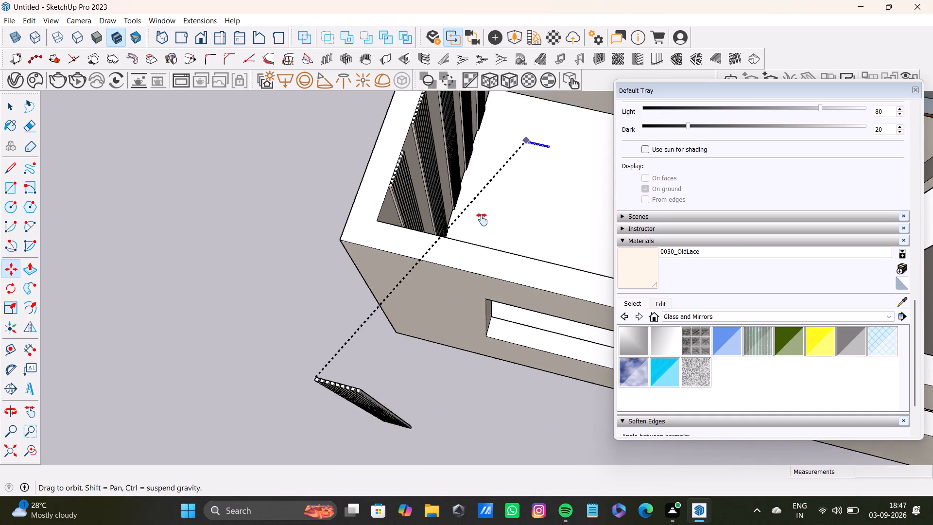
pyautogui.keyDown('shift'); pyautogui.moveTo(482, 220); pyautogui.dragTo(439, 324, button='middle'); pyautogui.keyUp('shift')
pyautogui.scroll(2, 400, 201)
pyautogui.scroll(6, 389, 161)
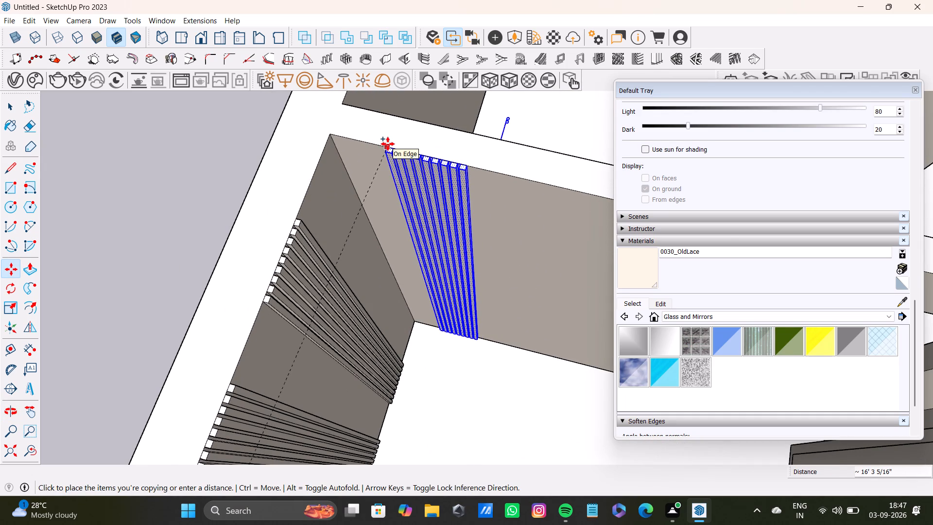
pyautogui.click(388, 144)
# Copy the slat band twice more along the doorway wall's top edge, at spacings of about 2' 3" and 2' 4".
pyautogui.keyDown('ctrl'); pyautogui.click(388, 148); pyautogui.keyUp('ctrl')
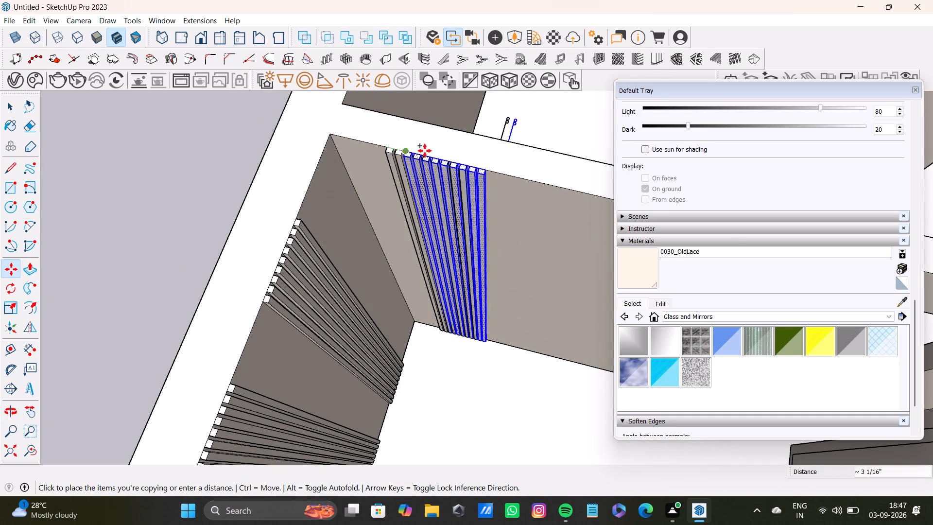
pyautogui.keyDown('shift'); pyautogui.moveTo(492, 169); pyautogui.dragTo(384, 132, button='middle'); pyautogui.keyUp('shift')
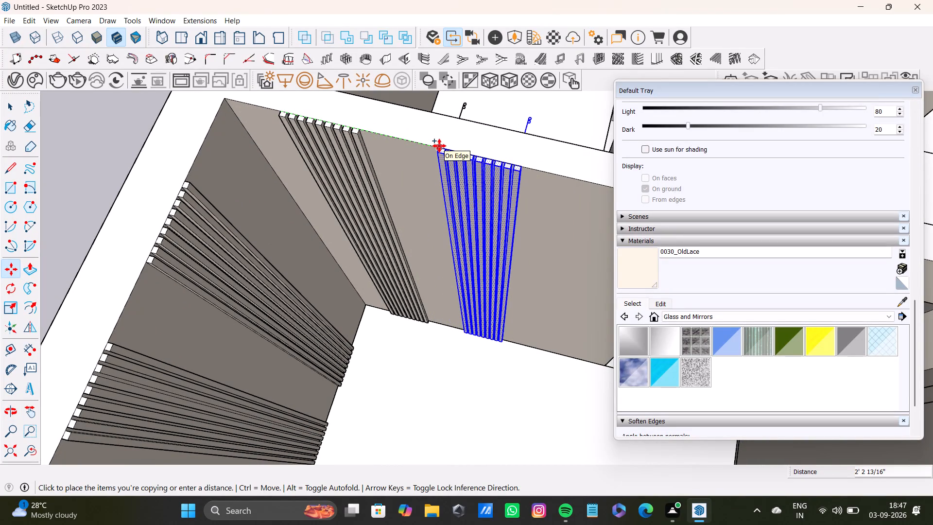
pyautogui.click(439, 146)
pyautogui.keyDown('ctrl'); pyautogui.click(439, 150); pyautogui.keyUp('ctrl')
pyautogui.scroll(-2, 534, 160)
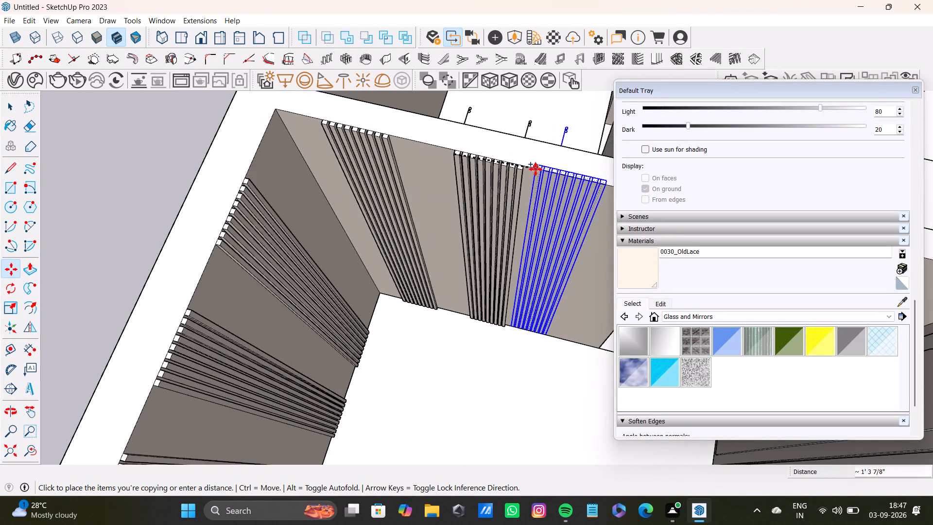
pyautogui.keyDown('shift'); pyautogui.moveTo(535, 169); pyautogui.dragTo(368, 121, button='middle'); pyautogui.keyUp('shift')
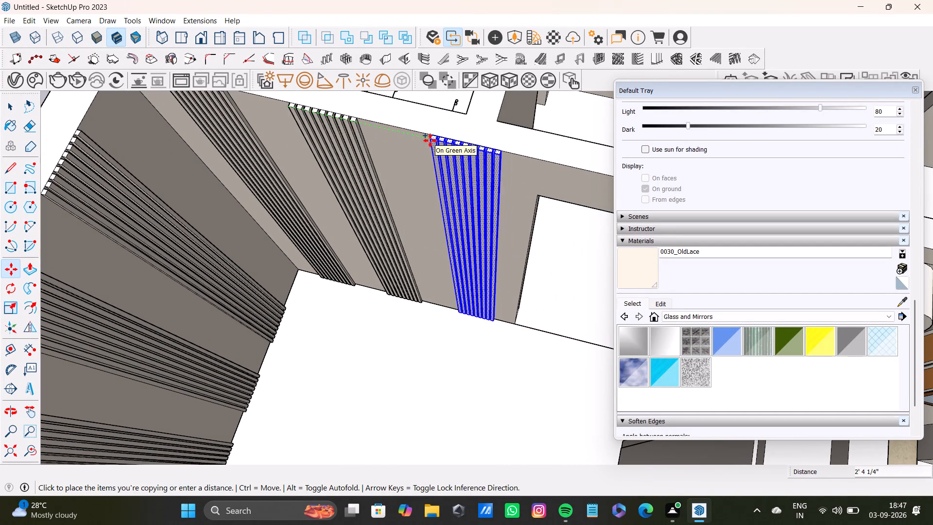
pyautogui.click(430, 140)
pyautogui.scroll(-5, 438, 223)
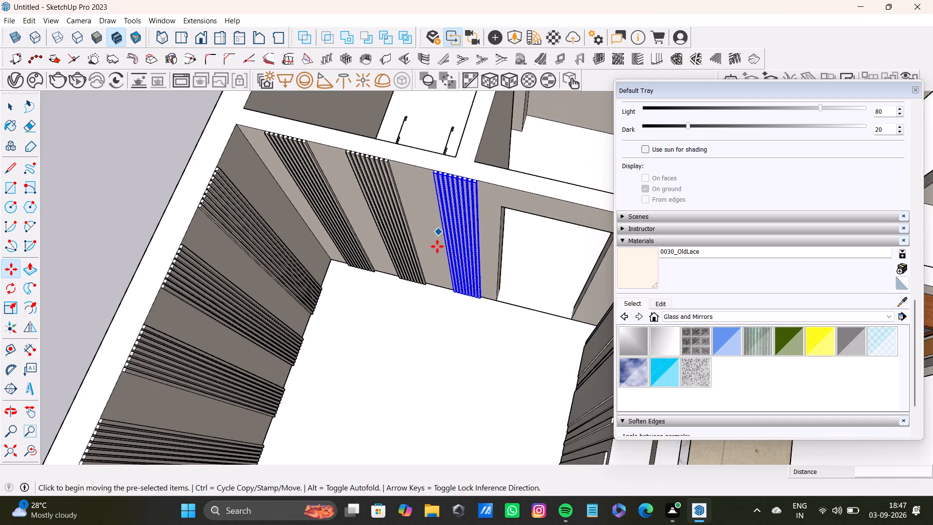
pyautogui.moveTo(462, 297); pyautogui.dragTo(285, 227, button='middle')
pyautogui.press('space')
pyautogui.scroll(-4, 282, 232)
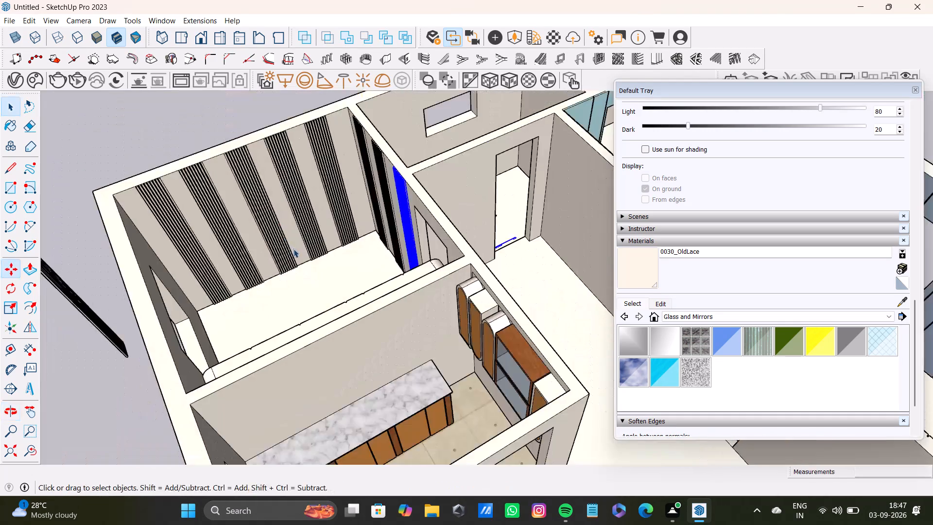
pyautogui.scroll(-5, 294, 249)
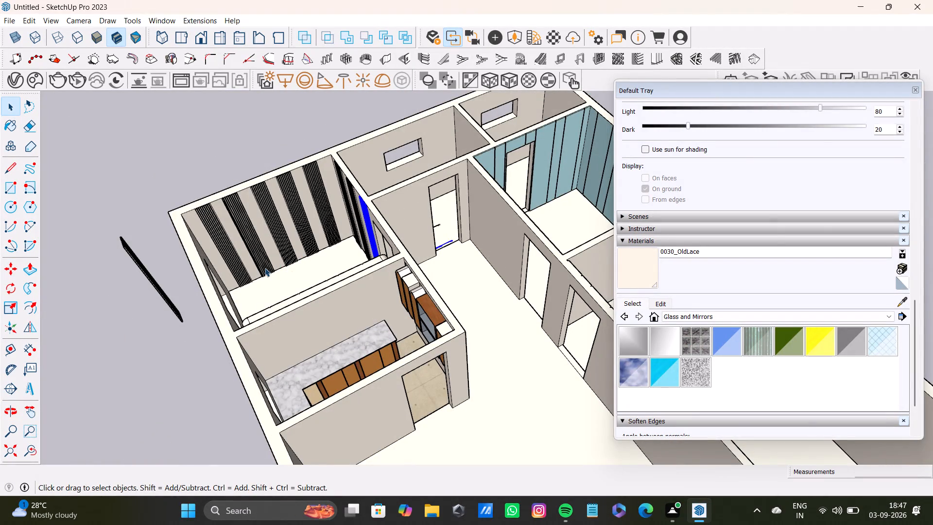
pyautogui.press('space')
# Delete the leftover slat band standing outside the building.
pyautogui.click(199, 151)
pyautogui.scroll(-3, 129, 236)
pyautogui.moveTo(100, 210); pyautogui.dragTo(189, 346)
pyautogui.scroll(12, 191, 231)
pyautogui.scroll(-1, 204, 185)
pyautogui.scroll(2, 205, 187)
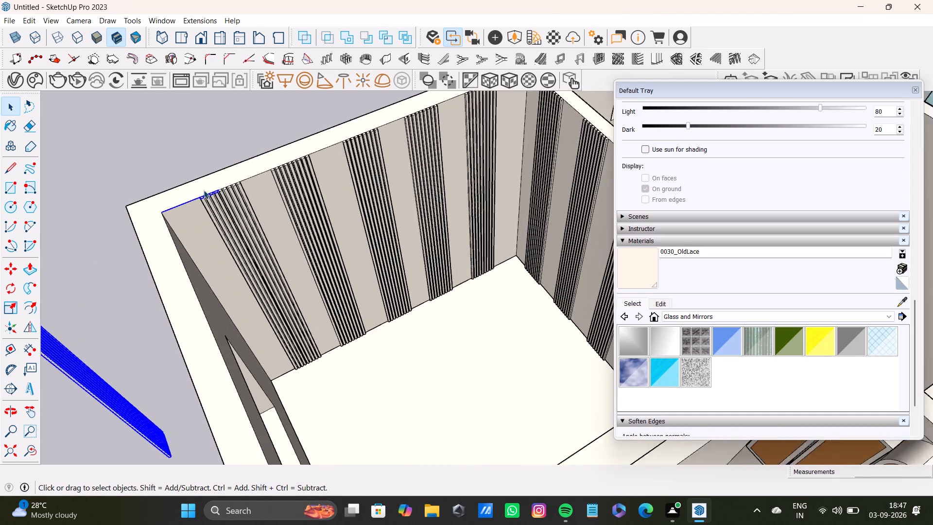
pyautogui.scroll(5, 204, 190)
pyautogui.click(90, 163)
pyautogui.scroll(-7, 131, 218)
pyautogui.keyDown('shift'); pyautogui.moveTo(158, 309); pyautogui.dragTo(195, 282, button='middle'); pyautogui.keyUp('shift')
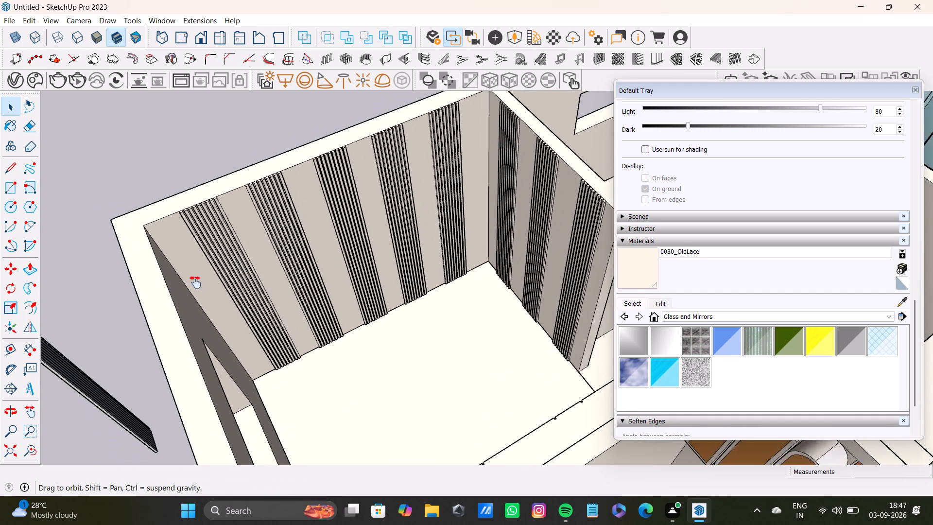
pyautogui.keyDown('shift'); pyautogui.moveTo(195, 282); pyautogui.dragTo(311, 232, button='middle'); pyautogui.keyUp('shift')
pyautogui.moveTo(89, 192); pyautogui.dragTo(267, 447)
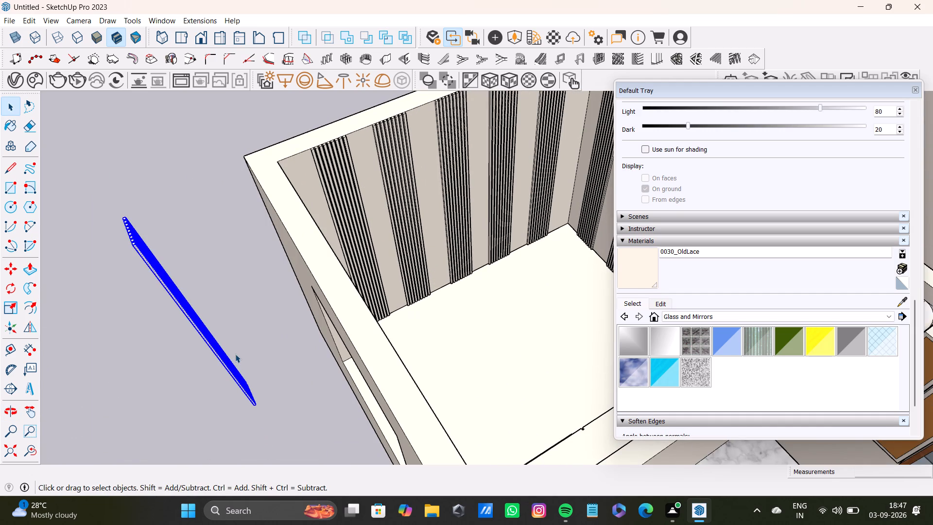
pyautogui.press('Delete')
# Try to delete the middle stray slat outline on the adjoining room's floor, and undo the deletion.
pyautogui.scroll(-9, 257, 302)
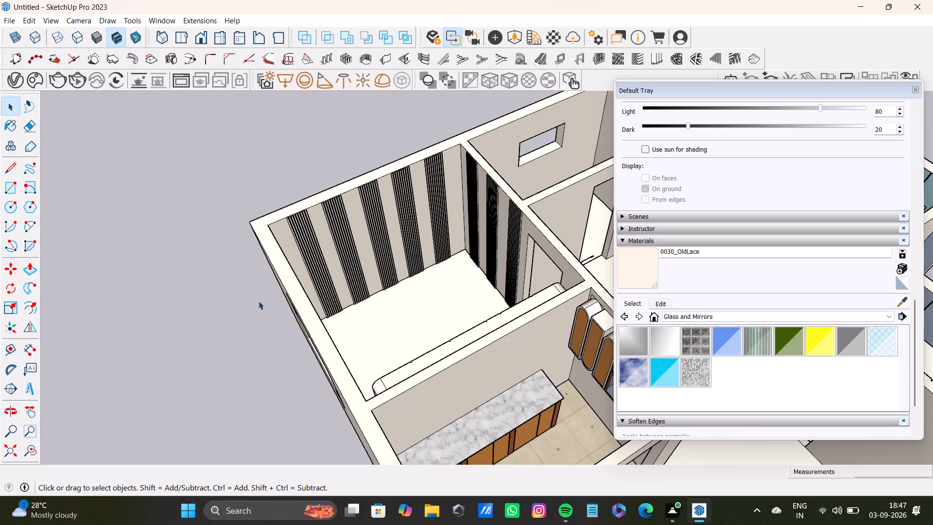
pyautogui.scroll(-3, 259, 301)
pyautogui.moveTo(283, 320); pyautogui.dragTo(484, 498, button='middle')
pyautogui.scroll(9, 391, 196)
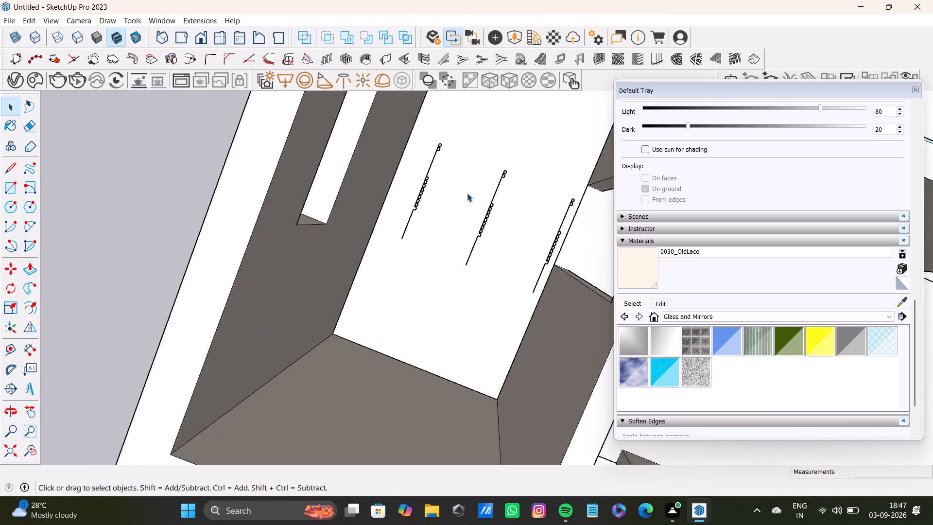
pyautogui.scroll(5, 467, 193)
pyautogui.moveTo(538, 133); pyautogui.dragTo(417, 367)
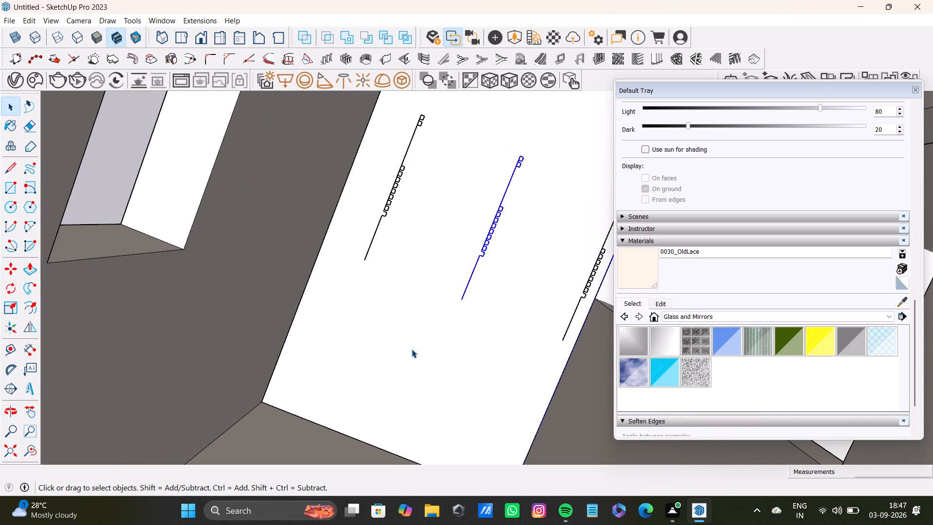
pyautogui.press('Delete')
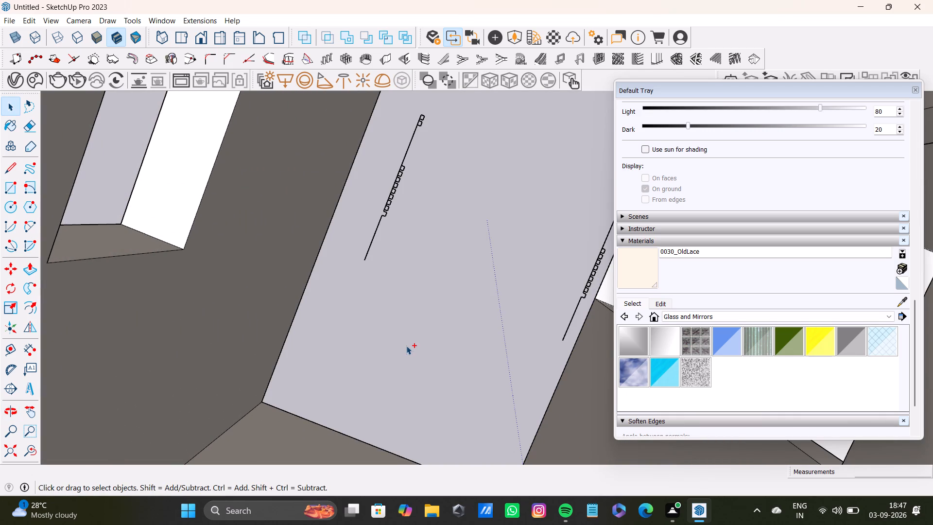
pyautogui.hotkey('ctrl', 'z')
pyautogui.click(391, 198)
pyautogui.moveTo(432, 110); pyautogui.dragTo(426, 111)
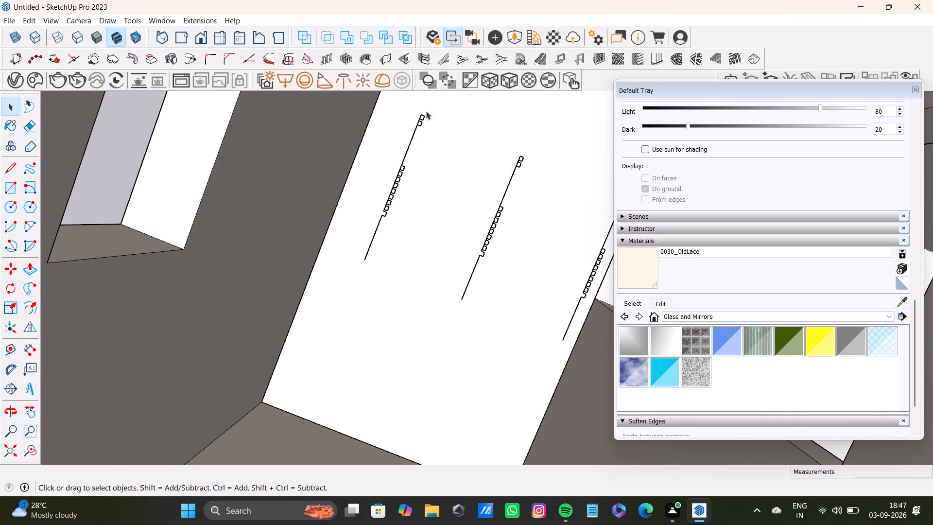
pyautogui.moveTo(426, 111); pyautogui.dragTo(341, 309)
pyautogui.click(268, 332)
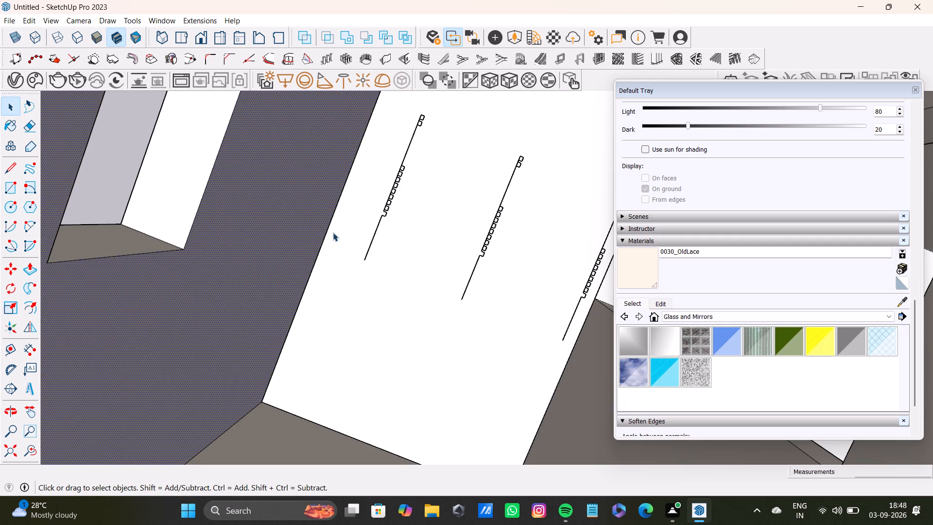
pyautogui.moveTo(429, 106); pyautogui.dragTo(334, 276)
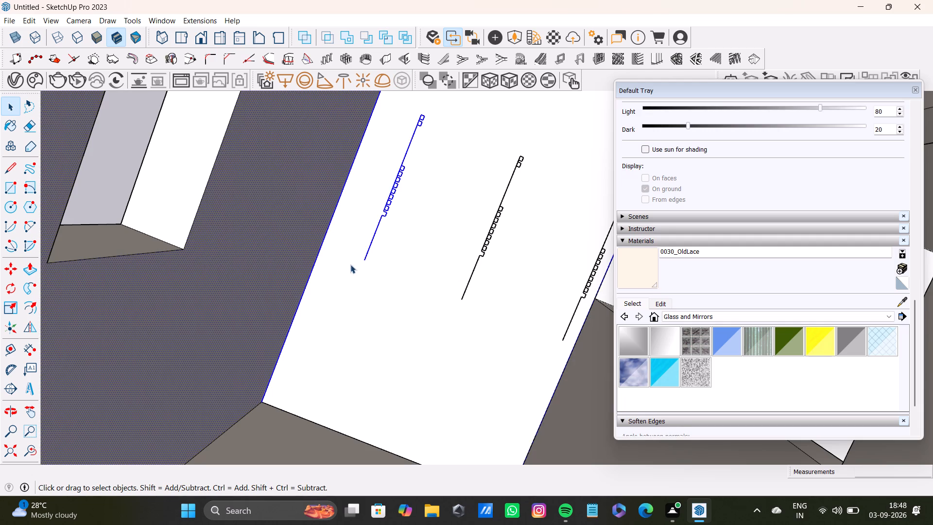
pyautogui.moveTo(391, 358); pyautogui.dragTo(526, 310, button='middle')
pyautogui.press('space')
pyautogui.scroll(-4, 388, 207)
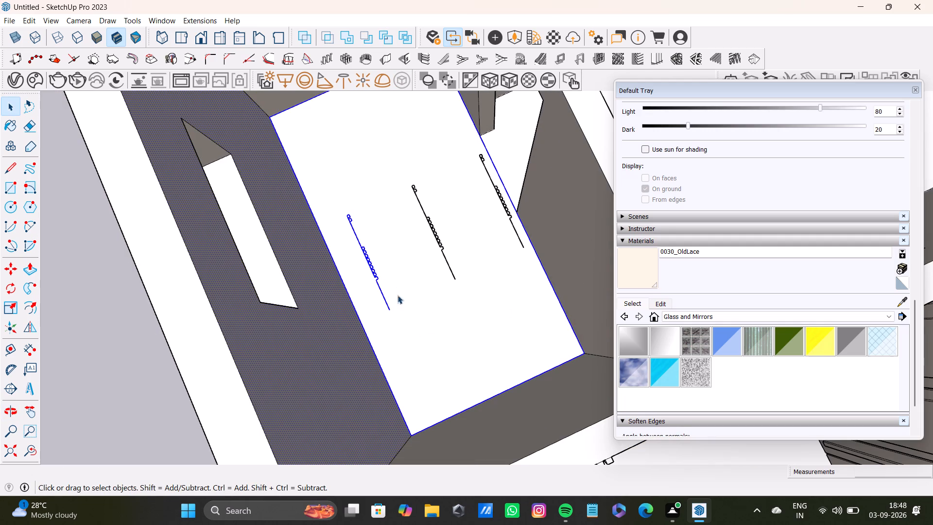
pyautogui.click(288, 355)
# Delete the three stray slat outlines and their leftover line segments from the adjoining room's floor, keeping the floor face.
pyautogui.moveTo(370, 367); pyautogui.dragTo(315, 361, button='middle')
pyautogui.moveTo(355, 172); pyautogui.dragTo(387, 204)
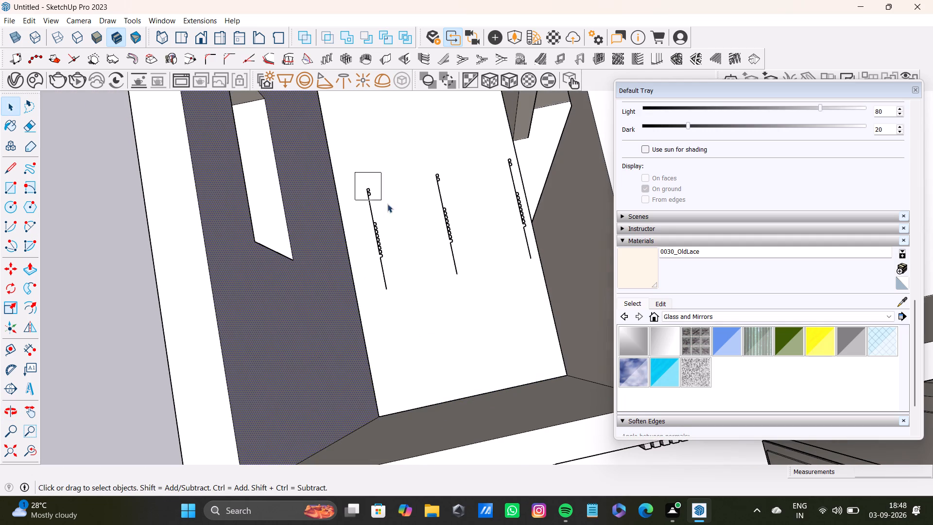
pyautogui.moveTo(387, 204); pyautogui.dragTo(533, 275)
pyautogui.press('Delete')
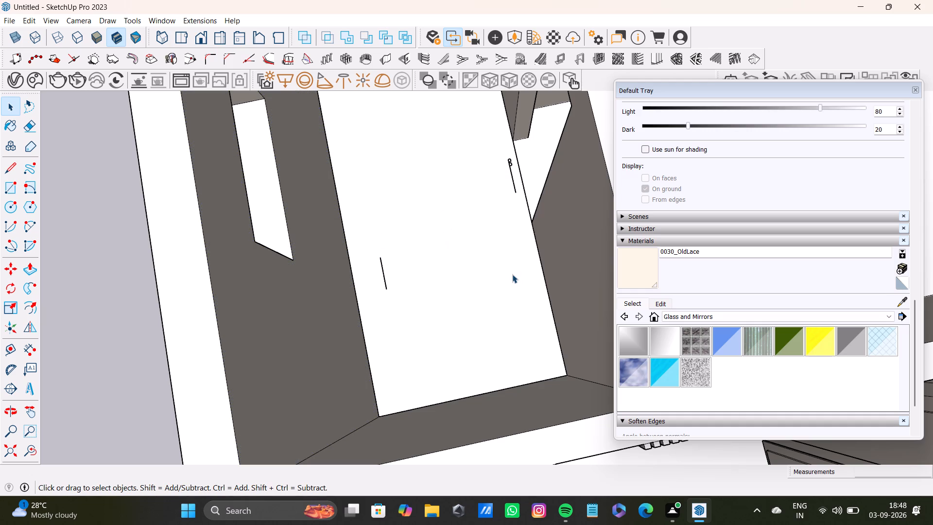
pyautogui.moveTo(495, 152); pyautogui.dragTo(523, 198)
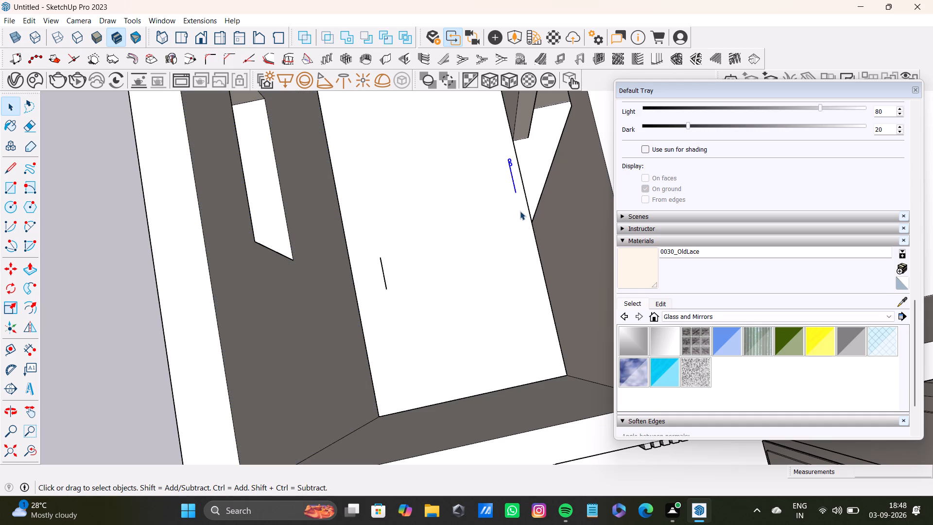
pyautogui.press('Delete')
pyautogui.moveTo(373, 245); pyautogui.dragTo(405, 320)
pyautogui.press('Delete')
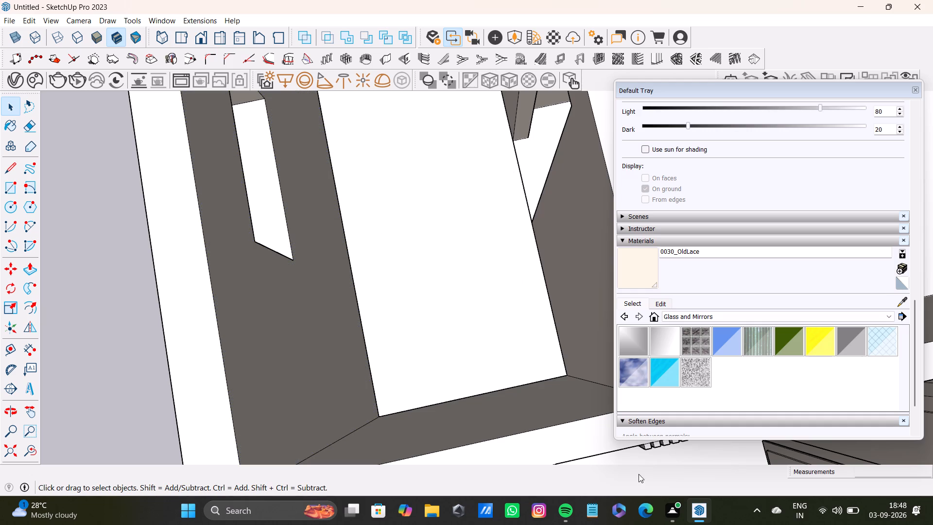
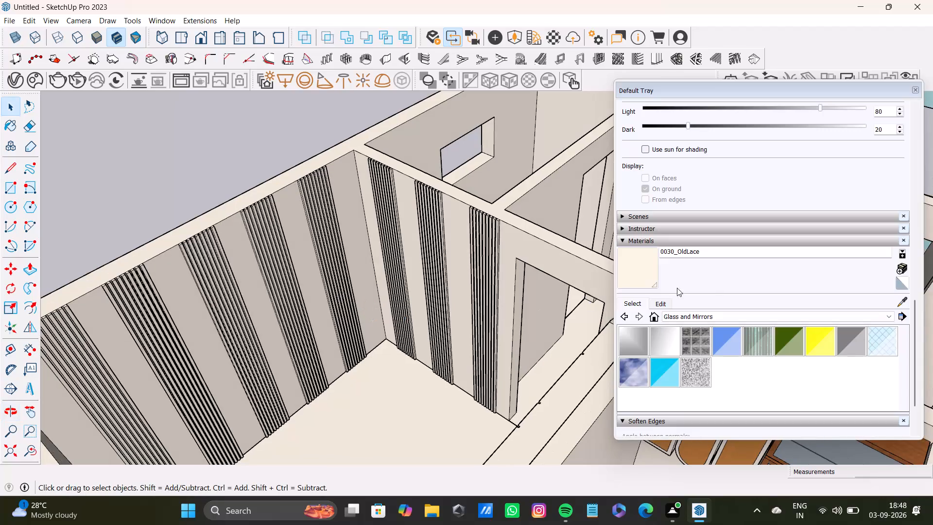
# Paint the doorway wall strip between the second and third slat bands with the named colour 0090_LightCyan.
pyautogui.click(725, 319)
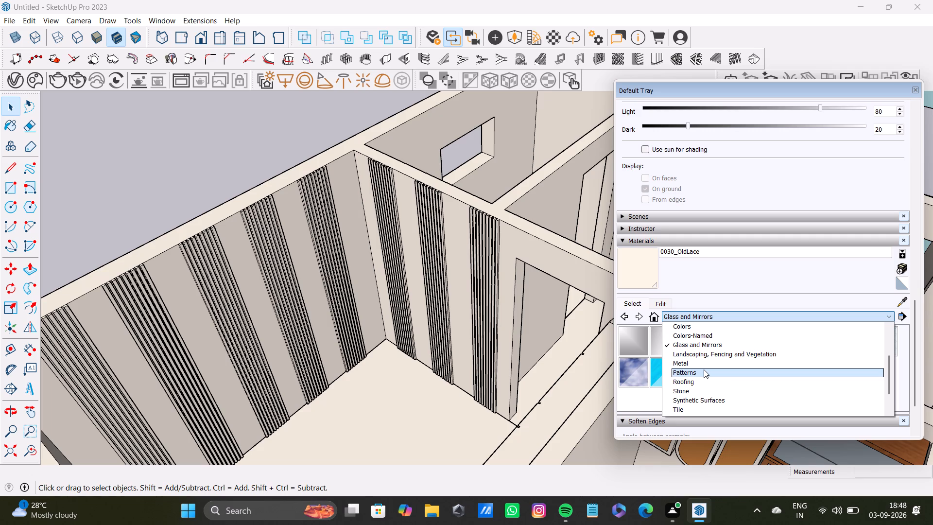
pyautogui.click(706, 335)
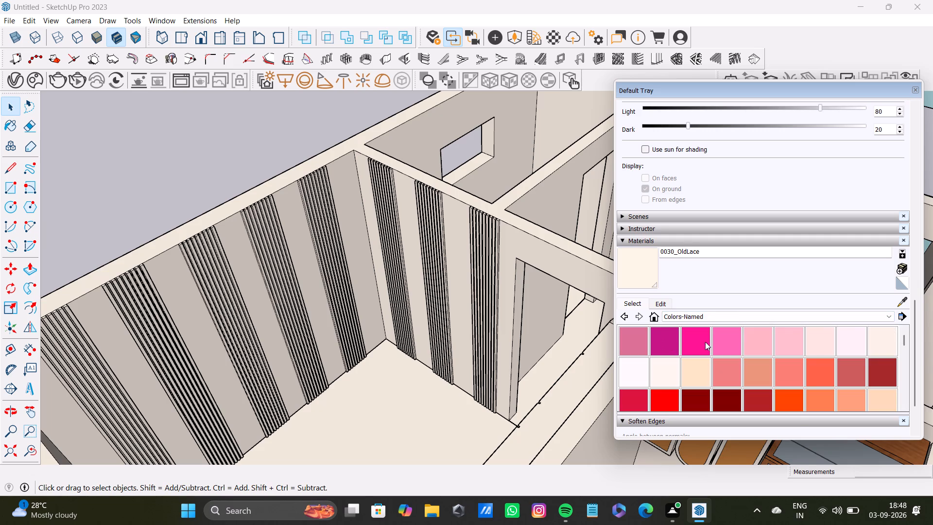
pyautogui.scroll(-6, 823, 374)
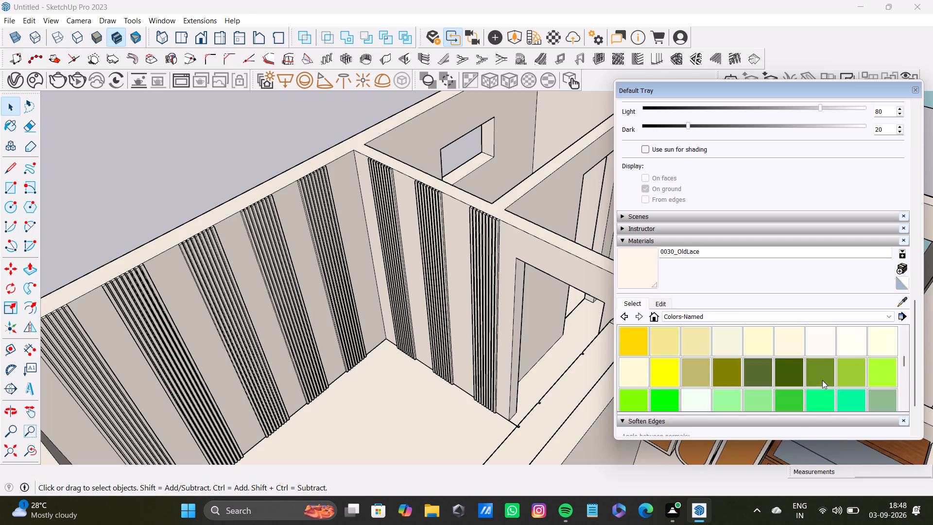
pyautogui.scroll(-3, 822, 380)
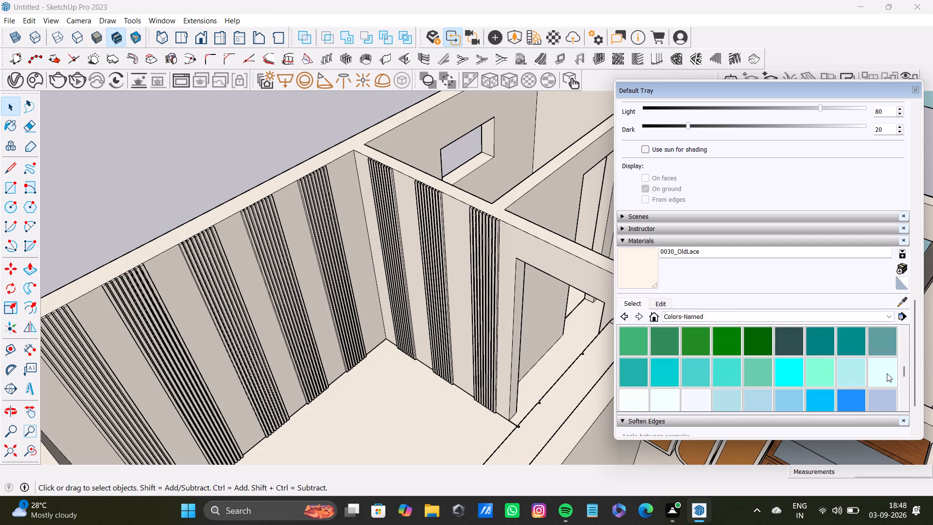
pyautogui.click(887, 373)
pyautogui.click(462, 228)
pyautogui.click(462, 228)
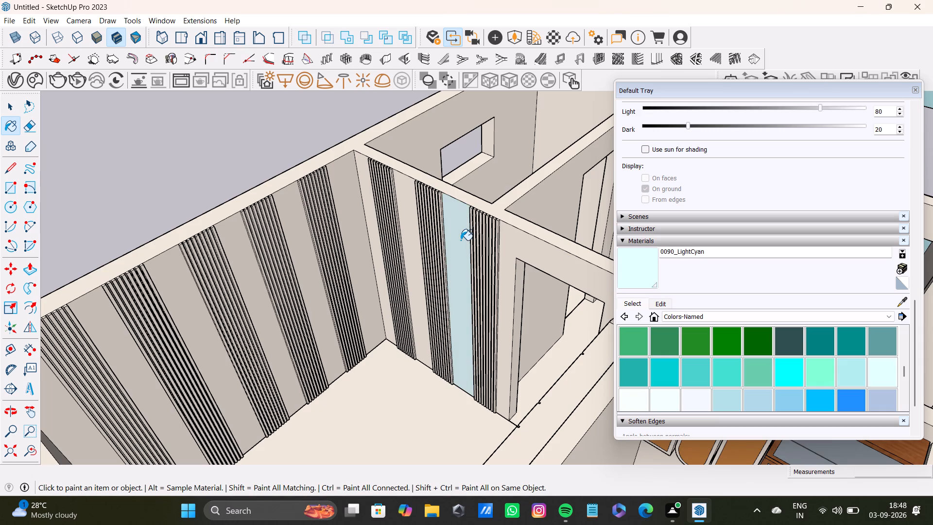
# Paint the corner room's remaining wall faces 0090_LightCyan: the strips between slat bands, the doorway surround, the wardrobe wall and the window wall.
pyautogui.press('space')
pyautogui.click(407, 201)
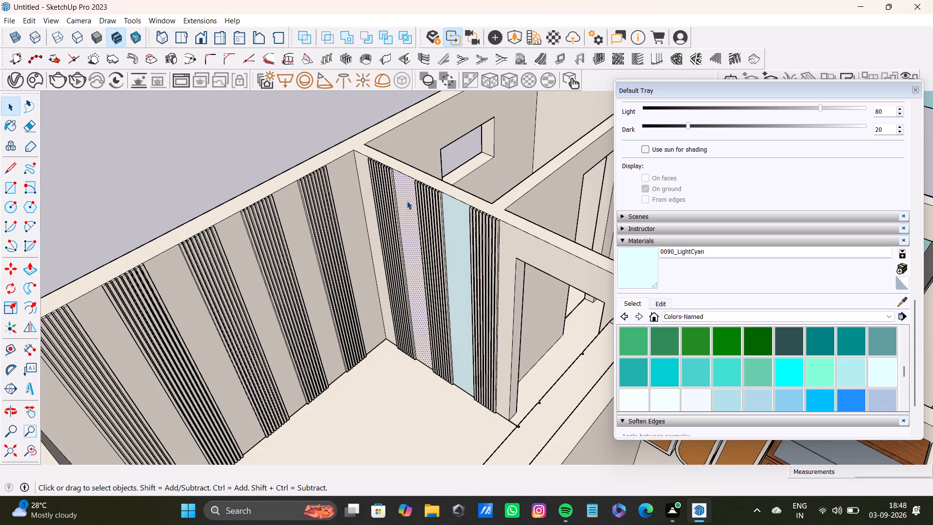
pyautogui.keyDown('shift'); pyautogui.click(363, 185); pyautogui.keyUp('shift')
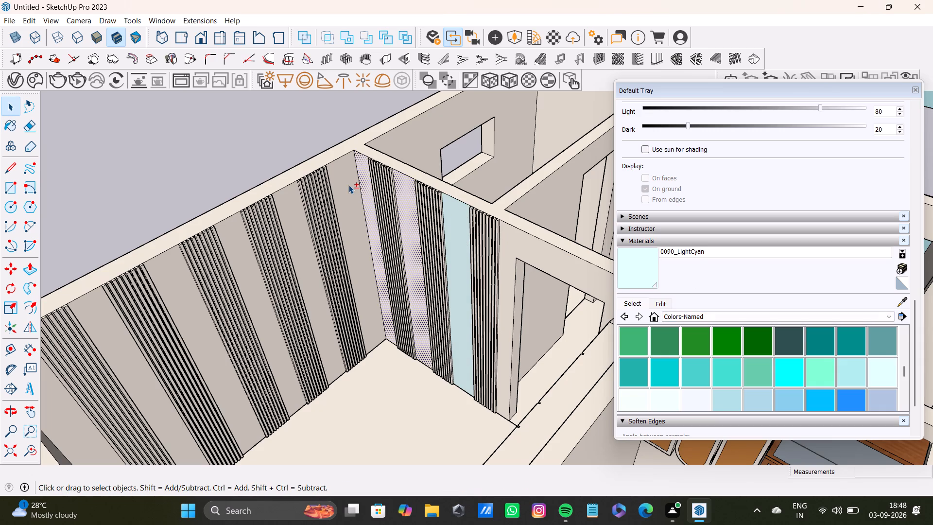
pyautogui.keyDown('shift'); pyautogui.click(346, 184); pyautogui.keyUp('shift')
pyautogui.keyDown('shift'); pyautogui.click(287, 218); pyautogui.keyUp('shift')
pyautogui.keyDown('shift'); pyautogui.click(237, 250); pyautogui.keyUp('shift')
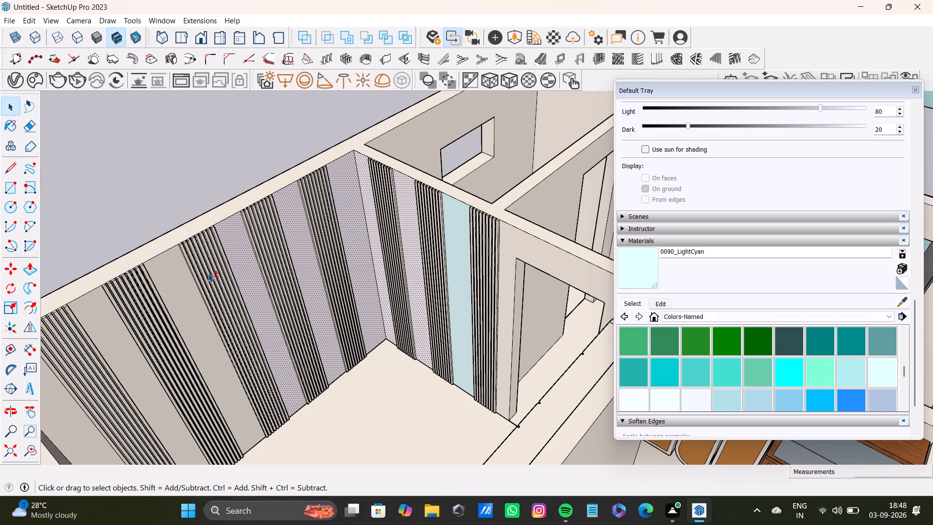
pyautogui.keyDown('shift'); pyautogui.click(182, 270); pyautogui.keyUp('shift')
pyautogui.keyDown('shift'); pyautogui.scroll(-4, 183, 274); pyautogui.keyUp('shift')
pyautogui.keyDown('shift'); pyautogui.moveTo(183, 274); pyautogui.dragTo(262, 191, button='middle'); pyautogui.keyUp('shift')
pyautogui.keyDown('shift'); pyautogui.click(207, 214); pyautogui.keyUp('shift')
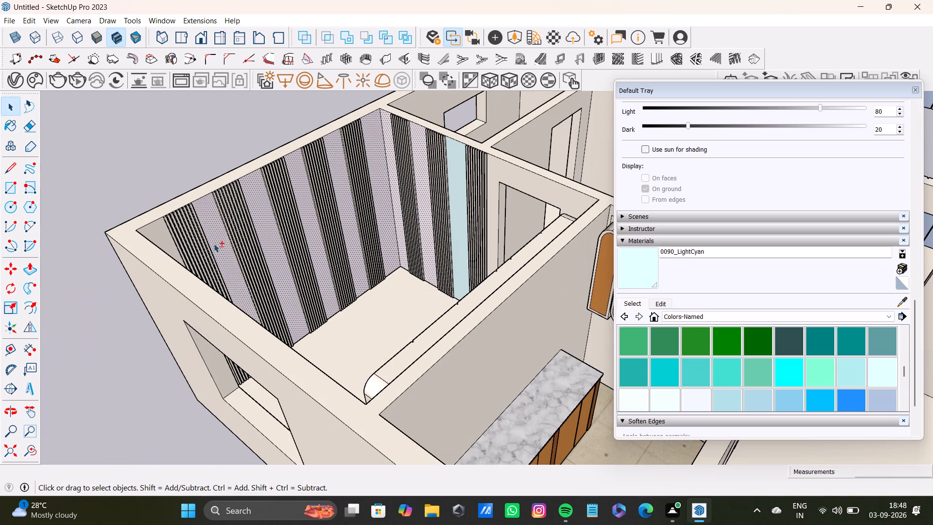
pyautogui.keyDown('shift'); pyautogui.click(162, 236); pyautogui.keyUp('shift')
pyautogui.keyDown('shift'); pyautogui.click(496, 172); pyautogui.keyUp('shift')
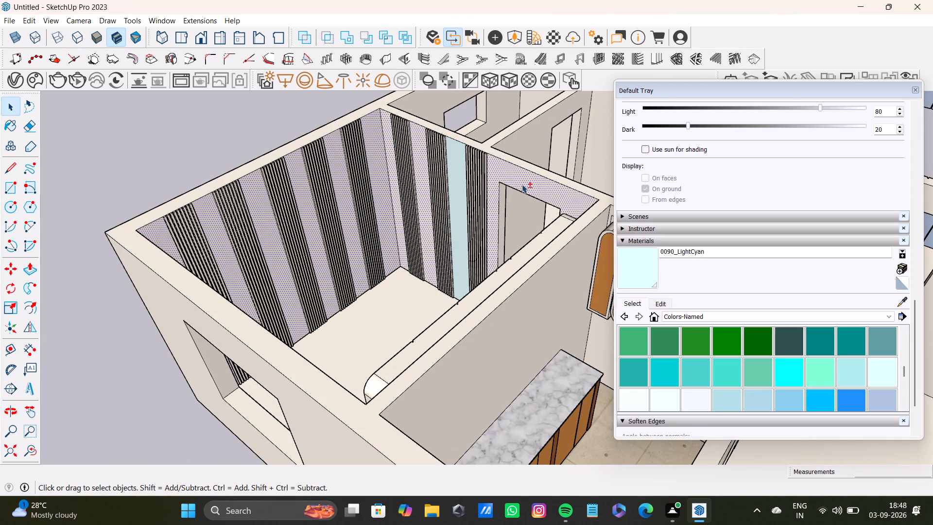
pyautogui.keyDown('shift'); pyautogui.moveTo(383, 288); pyautogui.dragTo(657, 367, button='middle'); pyautogui.keyUp('shift')
pyautogui.keyDown('shift'); pyautogui.moveTo(499, 233); pyautogui.dragTo(296, 274, button='middle'); pyautogui.keyUp('shift')
pyautogui.moveTo(319, 325); pyautogui.dragTo(430, 332, button='middle')
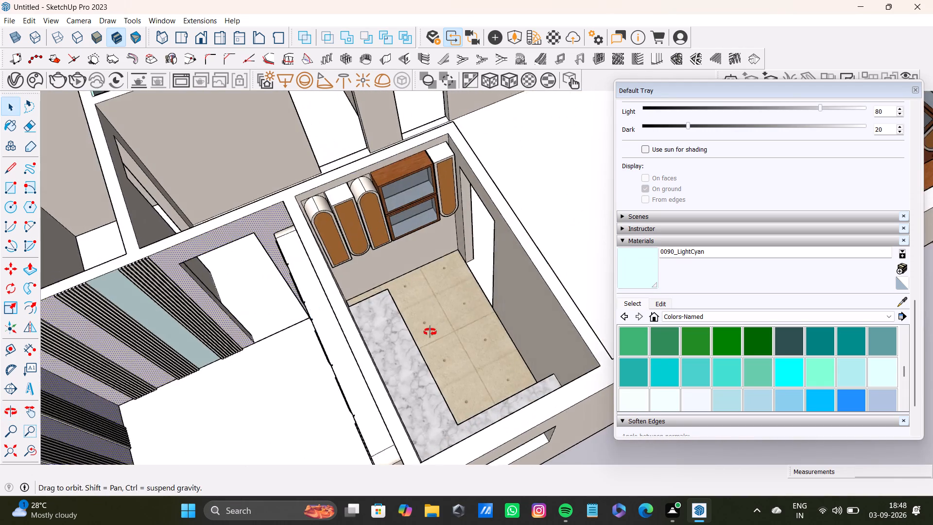
pyautogui.moveTo(430, 332); pyautogui.dragTo(554, 231, button='middle')
pyautogui.scroll(2, 353, 343)
pyautogui.keyDown('shift'); pyautogui.click(337, 266); pyautogui.keyUp('shift')
pyautogui.keyDown('shift'); pyautogui.moveTo(351, 261); pyautogui.dragTo(155, 161, button='middle'); pyautogui.keyUp('shift')
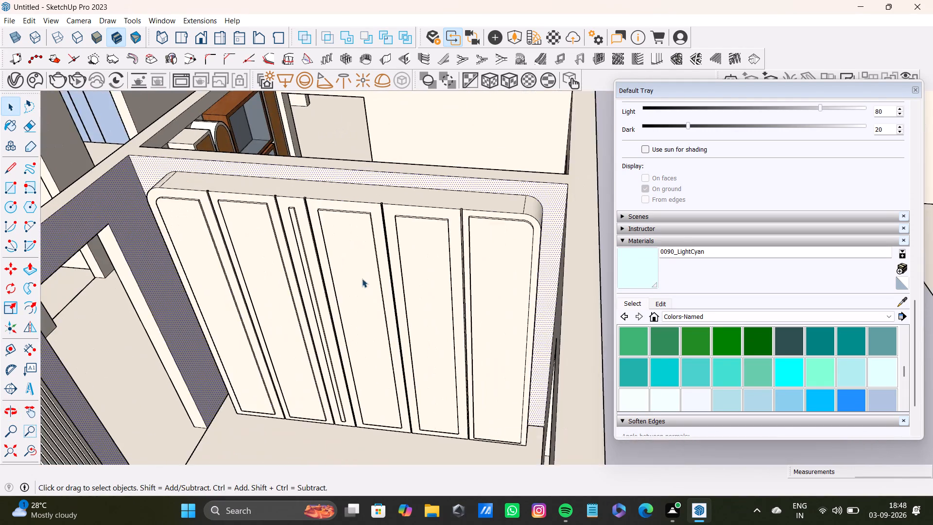
pyautogui.moveTo(367, 283); pyautogui.dragTo(534, 305, button='middle')
pyautogui.keyDown('shift'); pyautogui.moveTo(465, 242); pyautogui.dragTo(307, 281, button='middle'); pyautogui.keyUp('shift')
pyautogui.moveTo(330, 293); pyautogui.dragTo(467, 308, button='middle')
pyautogui.keyDown('shift'); pyautogui.click(539, 227); pyautogui.keyUp('shift')
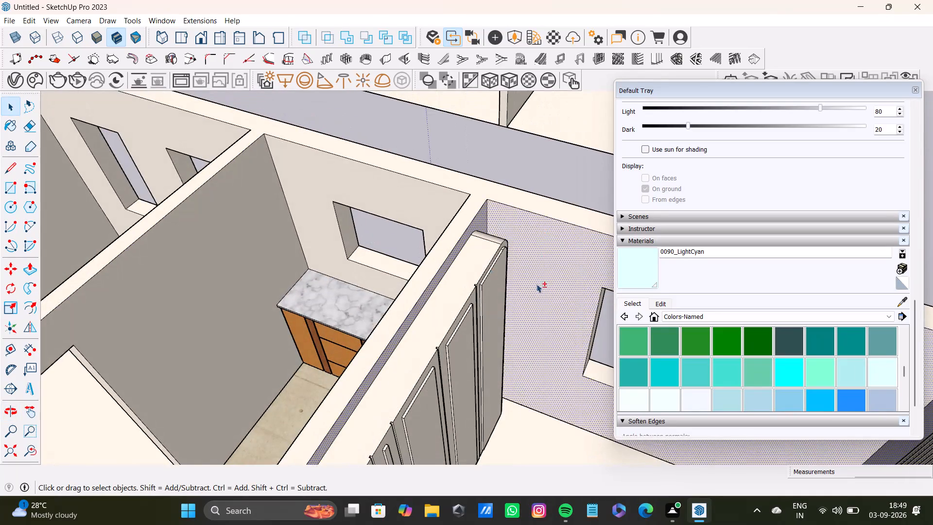
pyautogui.keyDown('shift'); pyautogui.scroll(-3, 536, 285); pyautogui.keyUp('shift')
pyautogui.keyDown('shift'); pyautogui.moveTo(539, 279); pyautogui.dragTo(199, 168, button='middle'); pyautogui.keyUp('shift')
pyautogui.keyDown('shift'); pyautogui.moveTo(365, 253); pyautogui.dragTo(473, 256, button='middle'); pyautogui.keyUp('shift')
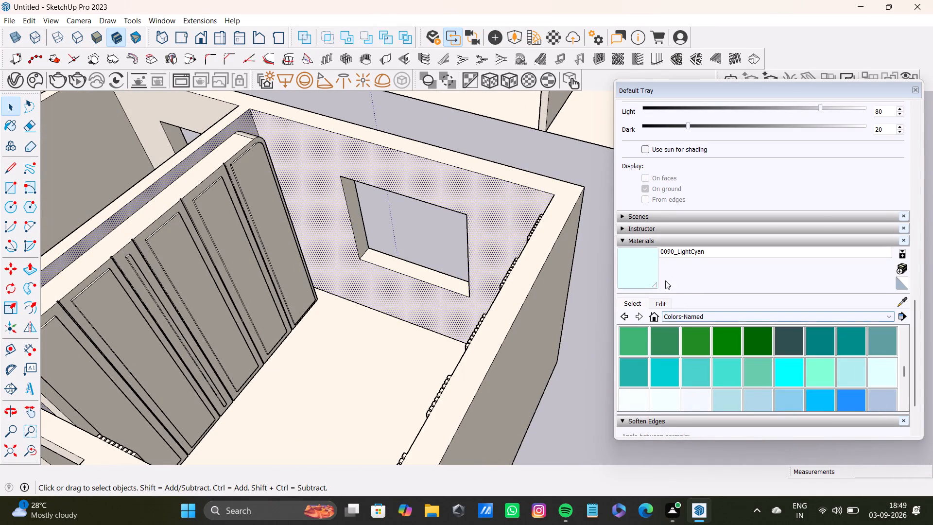
pyautogui.keyDown('shift'); pyautogui.click(643, 270); pyautogui.keyUp('shift')
pyautogui.keyDown('shift'); pyautogui.click(491, 202); pyautogui.keyUp('shift')
pyautogui.keyDown('shift'); pyautogui.scroll(-8, 490, 234); pyautogui.keyUp('shift')
pyautogui.moveTo(429, 295); pyautogui.dragTo(550, 314, button='middle')
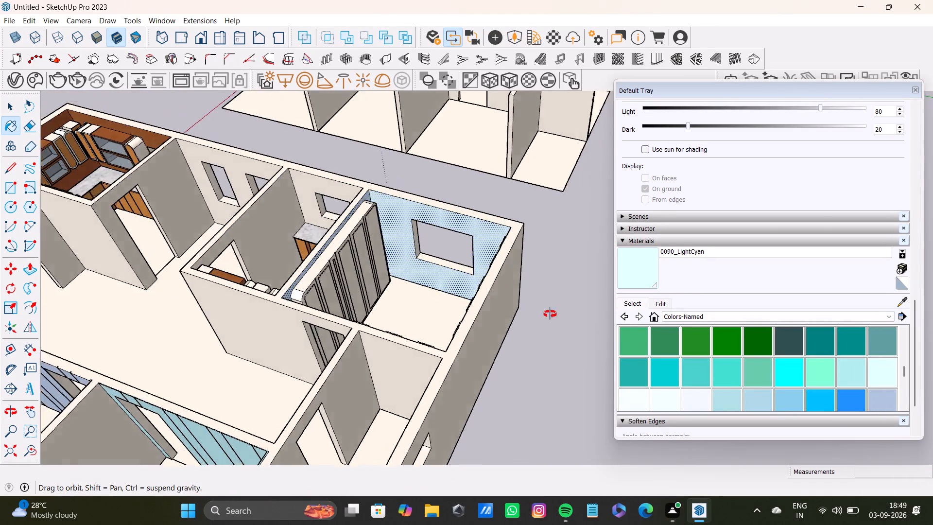
pyautogui.moveTo(550, 314); pyautogui.dragTo(691, 319, button='middle')
pyautogui.scroll(3, 501, 350)
pyautogui.keyDown('shift'); pyautogui.moveTo(522, 315); pyautogui.dragTo(422, 393, button='middle'); pyautogui.keyUp('shift')
pyautogui.scroll(4, 411, 355)
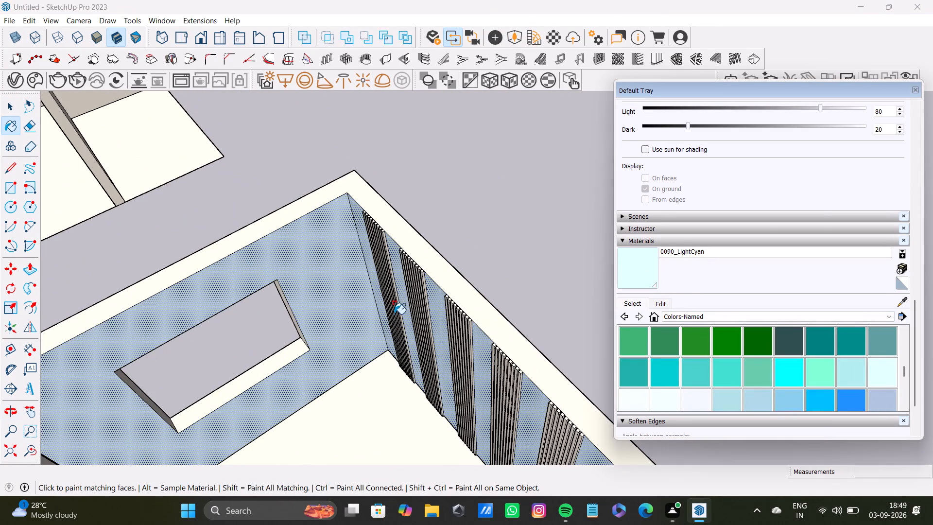
pyautogui.press('space')
pyautogui.click(449, 192)
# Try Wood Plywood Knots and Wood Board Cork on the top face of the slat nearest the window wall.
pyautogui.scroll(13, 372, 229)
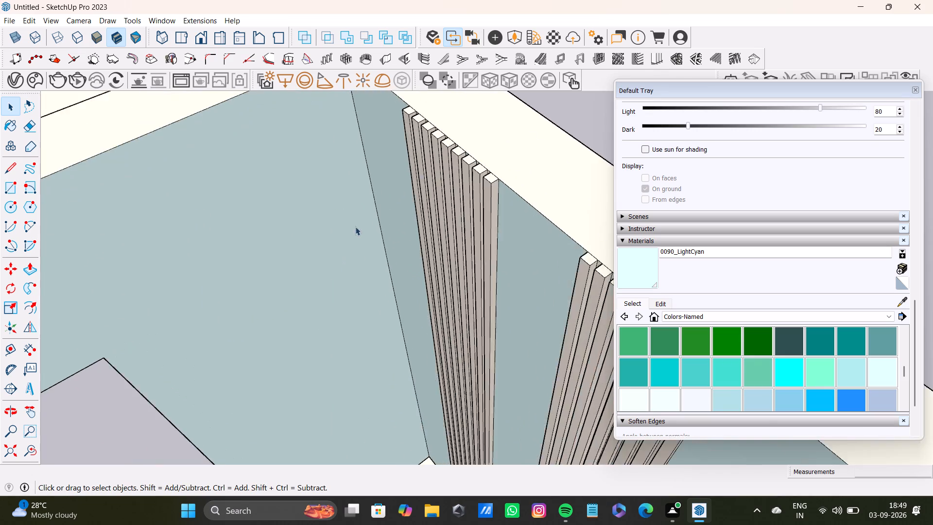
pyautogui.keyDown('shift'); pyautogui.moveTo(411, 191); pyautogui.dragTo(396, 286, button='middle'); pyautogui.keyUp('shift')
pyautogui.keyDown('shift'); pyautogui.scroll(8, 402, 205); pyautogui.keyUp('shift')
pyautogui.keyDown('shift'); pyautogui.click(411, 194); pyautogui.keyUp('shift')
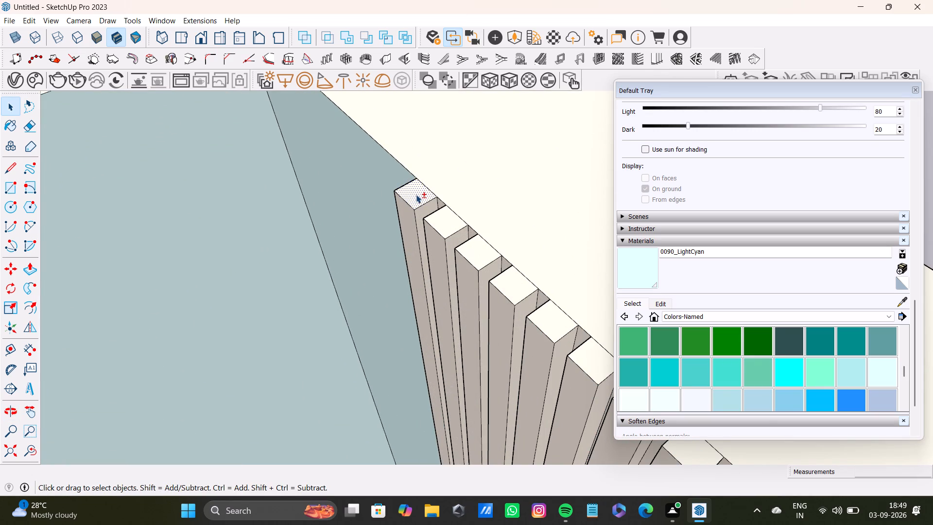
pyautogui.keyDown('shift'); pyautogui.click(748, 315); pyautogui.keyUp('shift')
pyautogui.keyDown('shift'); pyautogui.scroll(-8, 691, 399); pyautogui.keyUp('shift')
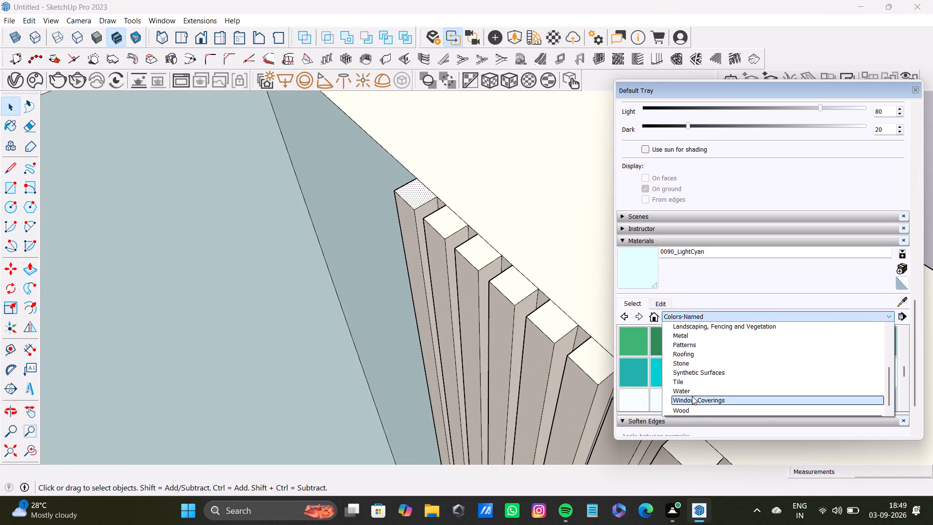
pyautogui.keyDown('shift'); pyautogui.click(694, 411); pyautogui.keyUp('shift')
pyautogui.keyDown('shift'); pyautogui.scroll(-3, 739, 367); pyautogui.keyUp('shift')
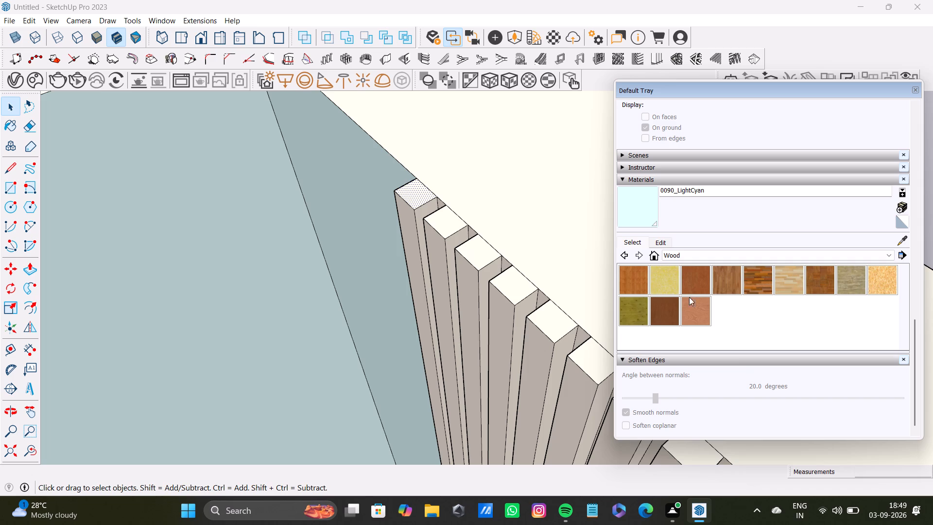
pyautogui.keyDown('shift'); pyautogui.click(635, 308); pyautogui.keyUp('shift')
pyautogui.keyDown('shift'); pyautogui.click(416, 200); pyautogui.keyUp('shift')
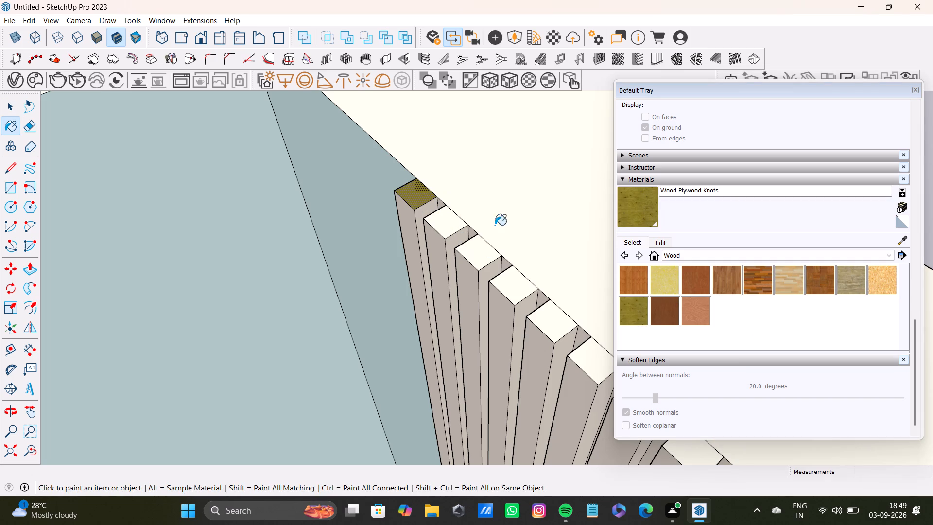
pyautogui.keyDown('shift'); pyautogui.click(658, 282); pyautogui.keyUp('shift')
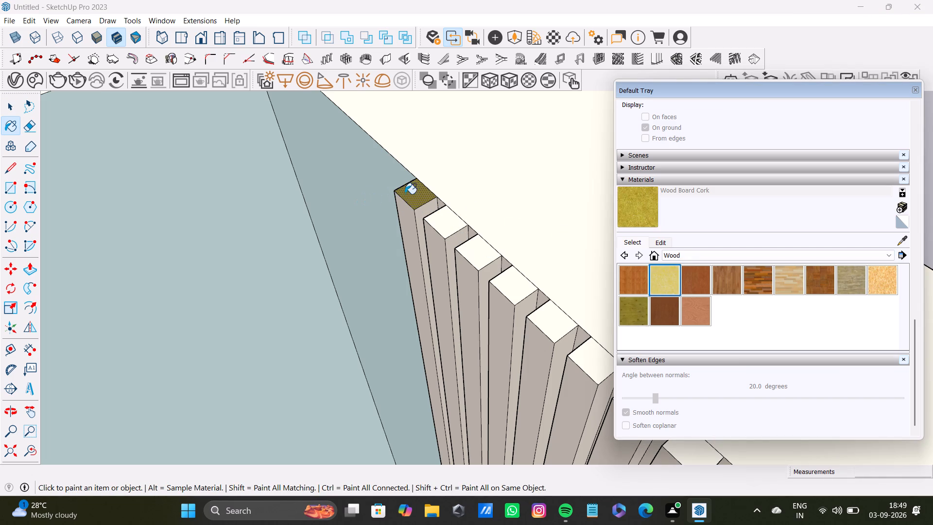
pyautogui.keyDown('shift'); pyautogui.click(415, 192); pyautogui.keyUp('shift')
# Paint the top and the corner-facing side of the slat nearest the window wall with Wood OSB.
pyautogui.keyDown('shift'); pyautogui.click(872, 284); pyautogui.keyUp('shift')
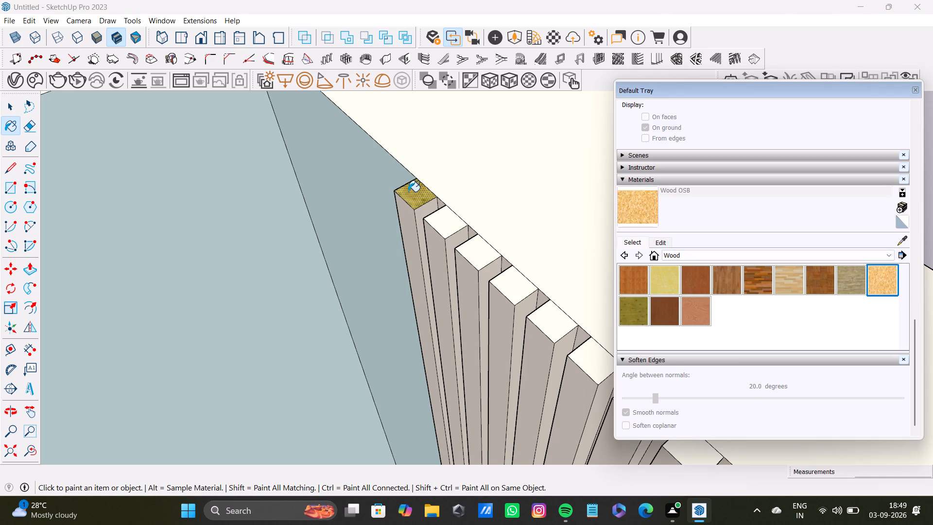
pyautogui.keyDown('shift'); pyautogui.click(408, 192); pyautogui.keyUp('shift')
pyautogui.keyDown('shift'); pyautogui.scroll(11, 446, 227); pyautogui.keyUp('shift')
pyautogui.press('space')
pyautogui.click(399, 209)
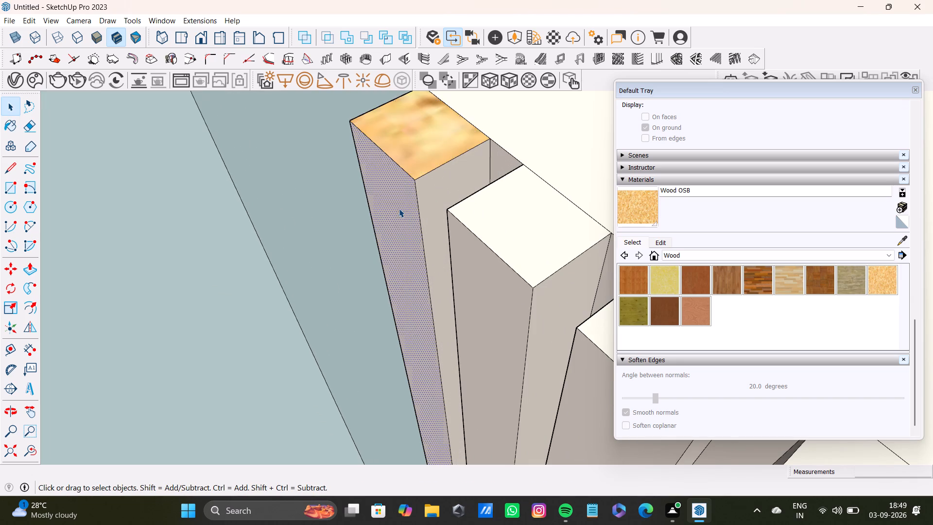
pyautogui.scroll(-12, 417, 210)
pyautogui.tripleClick(413, 215)
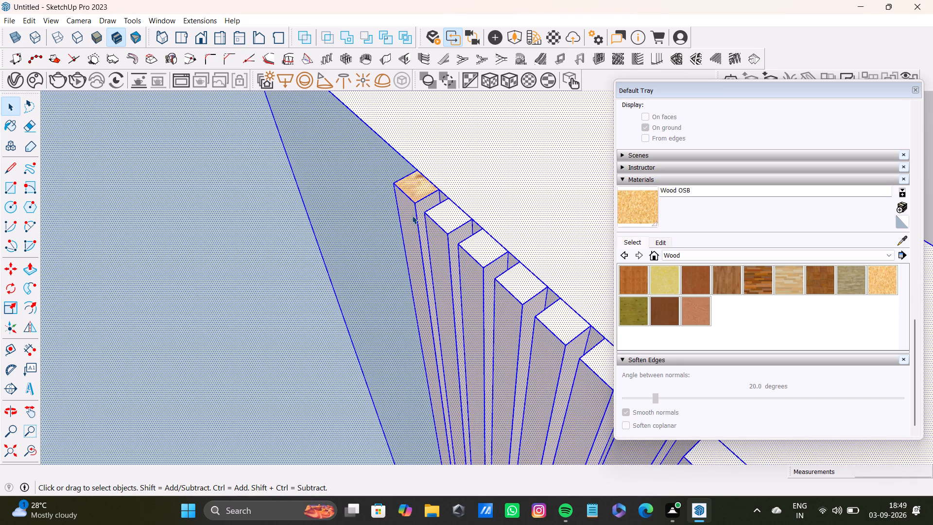
pyautogui.click(412, 215)
pyautogui.doubleClick(413, 218)
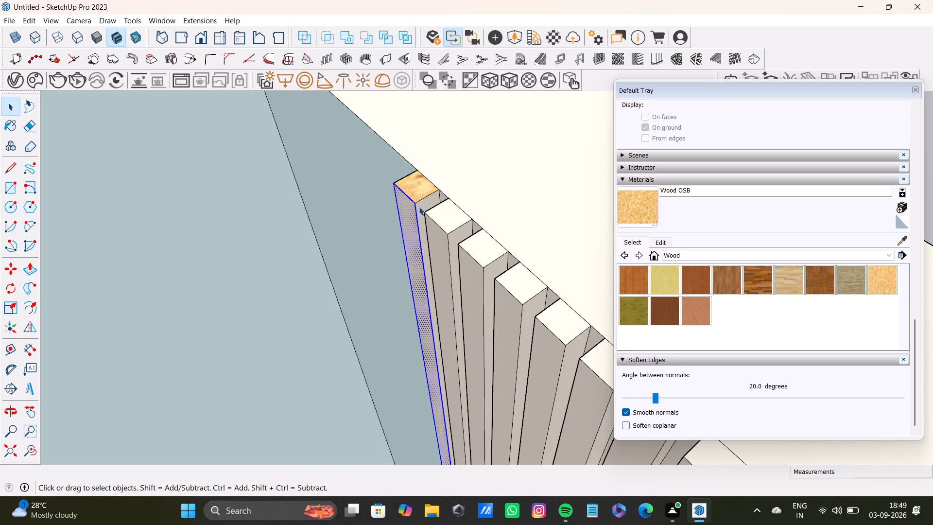
pyautogui.click(628, 210)
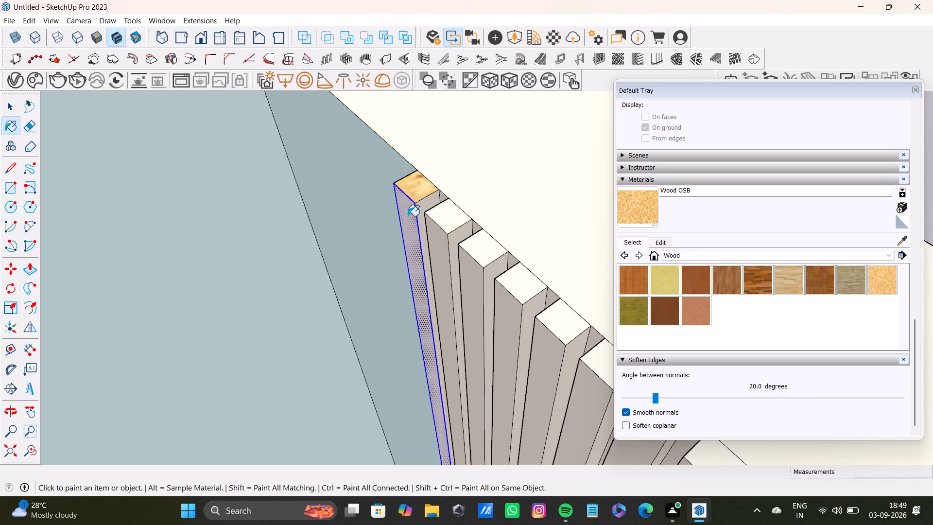
pyautogui.click(407, 214)
# Paint the tops and visible sides of the second to fifth slats in the same band with Wood OSB.
pyautogui.doubleClick(454, 219)
pyautogui.click(473, 245)
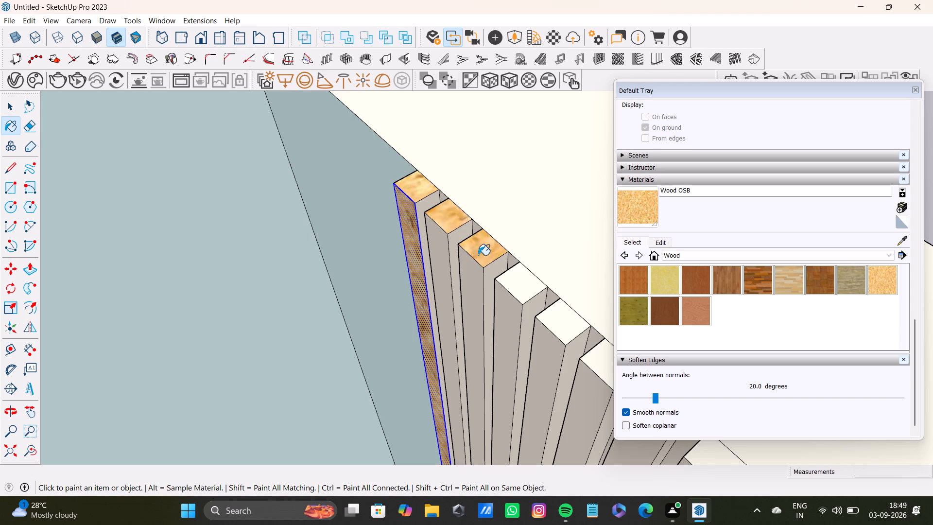
pyautogui.click(478, 274)
pyautogui.click(438, 251)
pyautogui.click(453, 238)
pyautogui.click(425, 201)
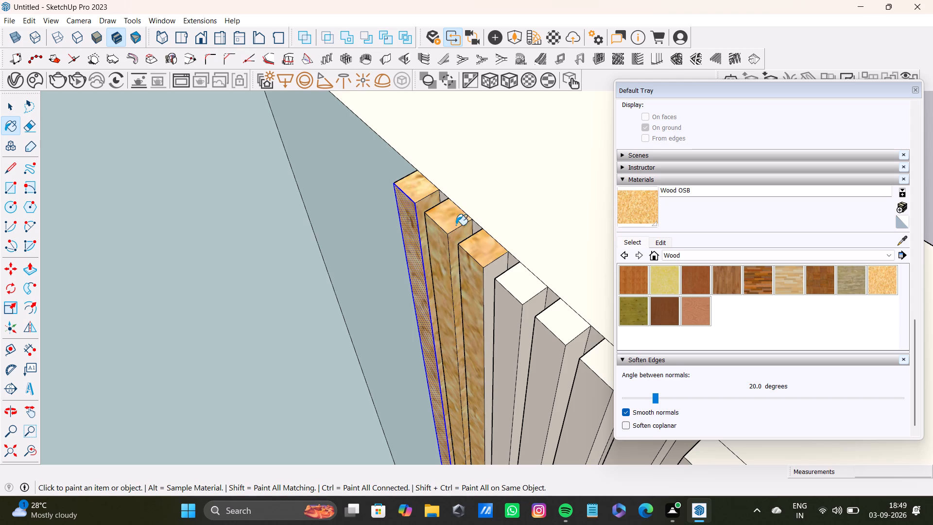
pyautogui.click(497, 271)
pyautogui.click(518, 287)
pyautogui.click(514, 314)
pyautogui.moveTo(527, 315); pyautogui.dragTo(533, 314)
pyautogui.click(549, 325)
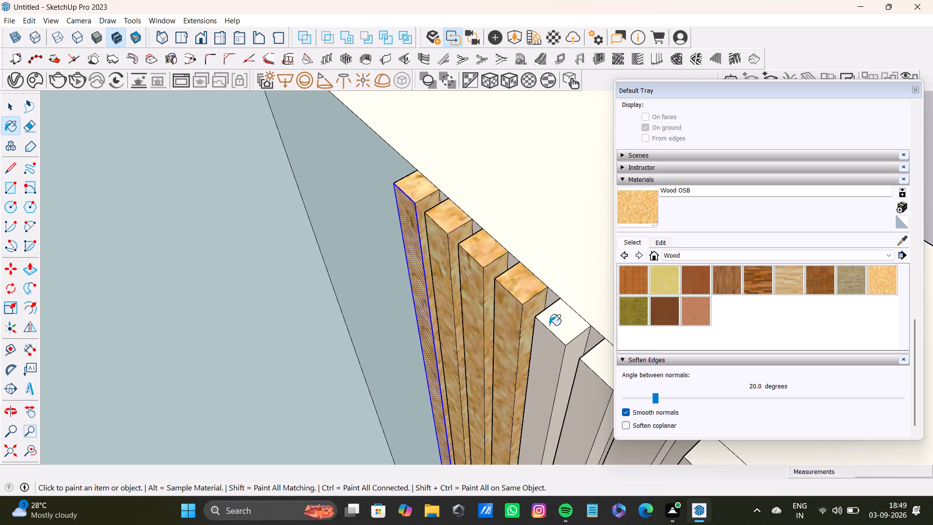
pyautogui.click(546, 340)
pyautogui.click(571, 353)
# Paint the tops and visible sides of the band's last four slats with Wood OSB.
pyautogui.moveTo(576, 355); pyautogui.dragTo(413, 175, button='middle')
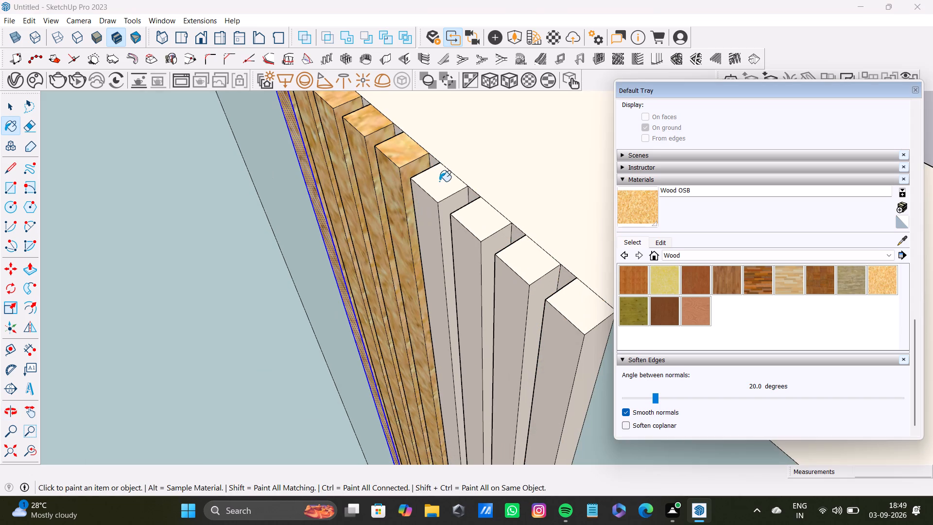
pyautogui.click(439, 180)
pyautogui.click(421, 209)
pyautogui.click(442, 212)
pyautogui.click(466, 212)
pyautogui.click(469, 258)
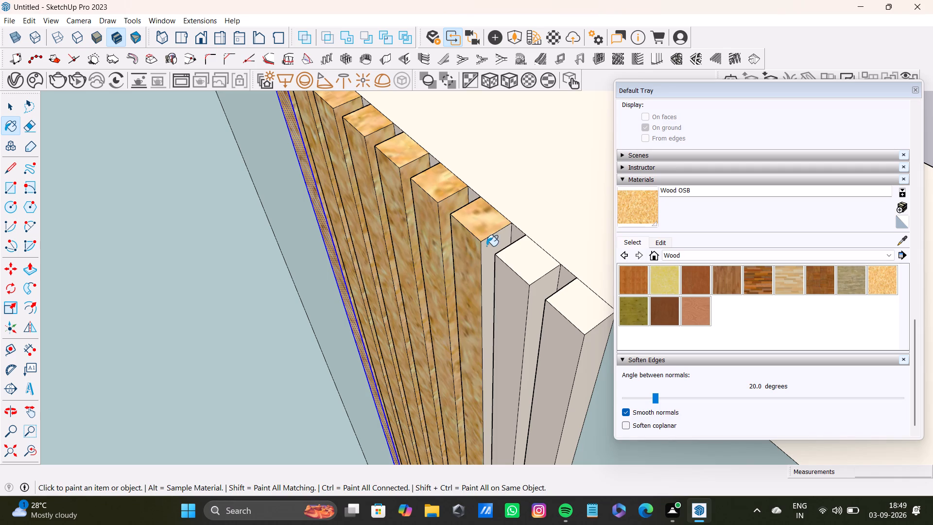
pyautogui.click(486, 246)
pyautogui.click(513, 256)
pyautogui.moveTo(504, 297); pyautogui.dragTo(510, 297)
pyautogui.click(533, 295)
pyautogui.click(568, 304)
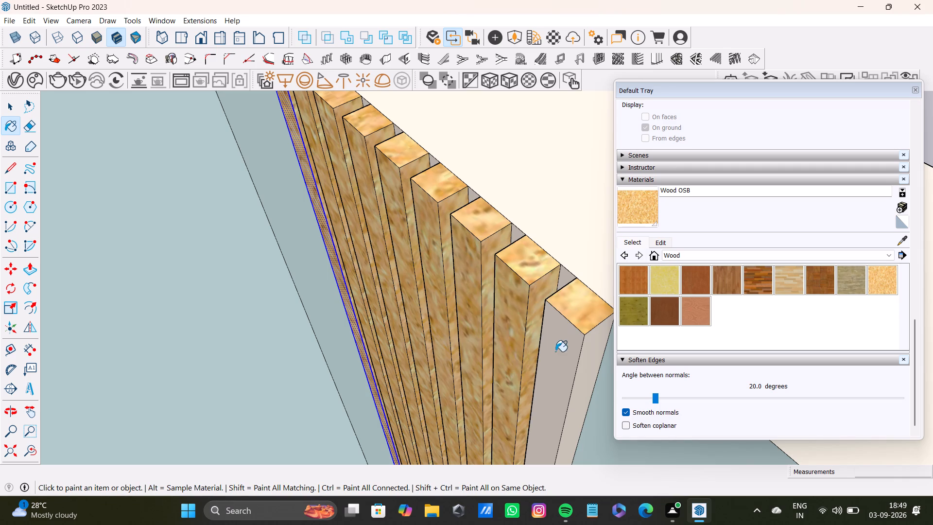
pyautogui.moveTo(555, 351); pyautogui.dragTo(564, 351)
pyautogui.click(585, 350)
pyautogui.scroll(-8, 553, 340)
pyautogui.moveTo(457, 311); pyautogui.dragTo(537, 343, button='middle')
pyautogui.scroll(2, 504, 286)
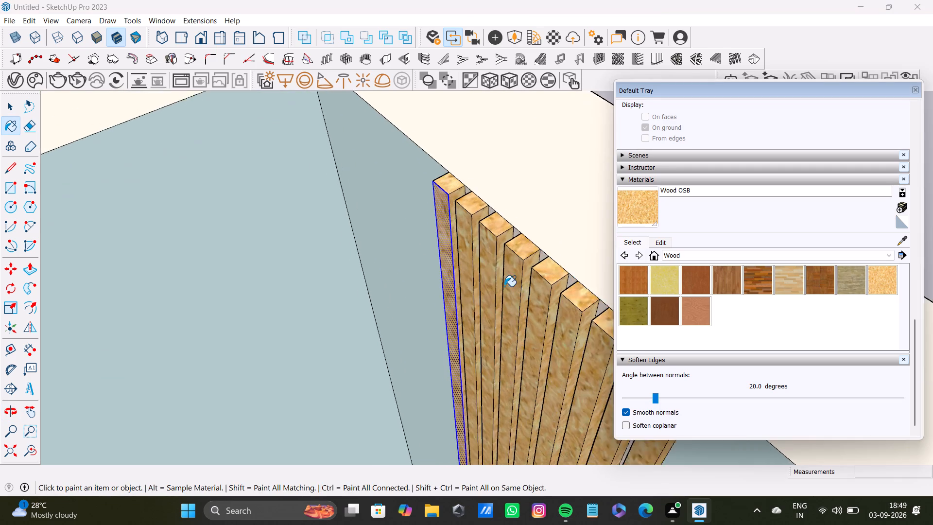
# Paint the still-bare narrow sides of the first three slats in the band nearest the window wall with Wood OSB.
pyautogui.scroll(4, 504, 286)
pyautogui.moveTo(481, 254); pyautogui.dragTo(698, 229, button='middle')
pyautogui.scroll(3, 475, 253)
pyautogui.moveTo(319, 277); pyautogui.dragTo(540, 304, button='middle')
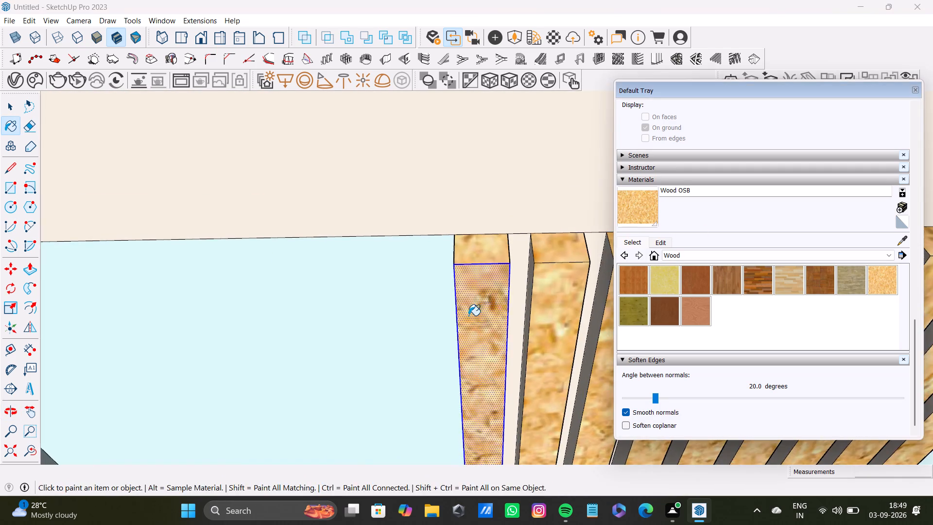
pyautogui.moveTo(468, 315); pyautogui.dragTo(618, 229, button='middle')
pyautogui.moveTo(446, 283); pyautogui.dragTo(453, 283)
pyautogui.moveTo(494, 267); pyautogui.dragTo(380, 304, button='middle')
pyautogui.click(415, 286)
pyautogui.click(479, 275)
# Paint the same bare sides of the fourth to ninth slats in that band with Wood OSB.
pyautogui.moveTo(489, 268); pyautogui.dragTo(382, 325, button='middle')
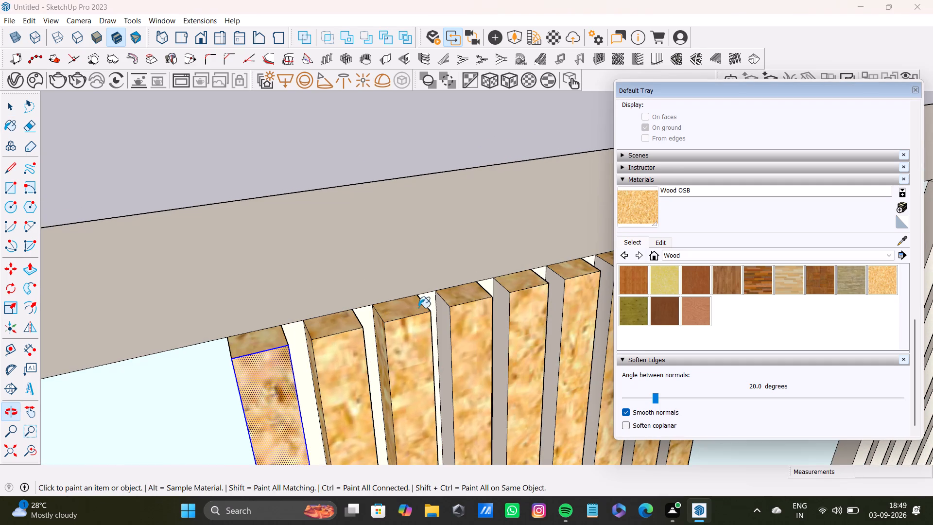
pyautogui.click(441, 308)
pyautogui.click(501, 296)
pyautogui.keyDown('shift'); pyautogui.moveTo(514, 294); pyautogui.dragTo(388, 326, button='middle'); pyautogui.keyUp('shift')
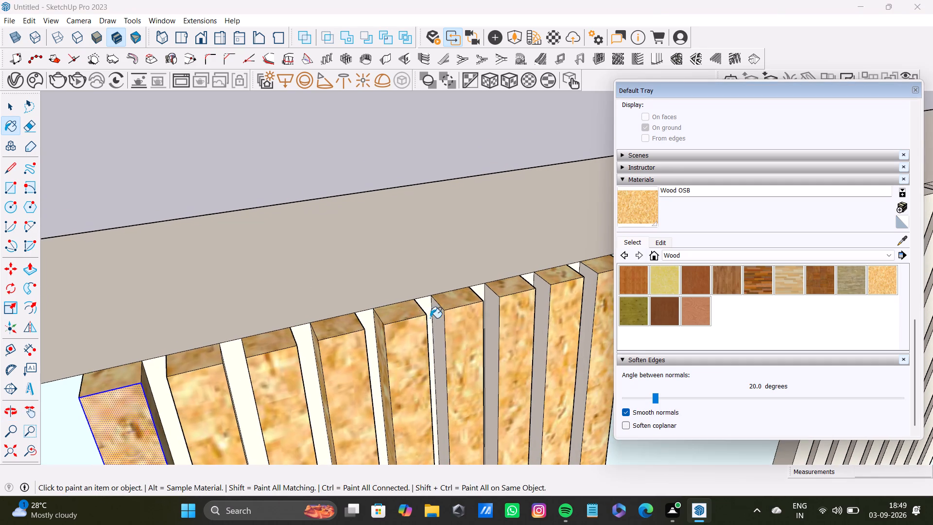
pyautogui.click(443, 318)
pyautogui.click(493, 306)
pyautogui.moveTo(522, 298); pyautogui.dragTo(424, 333, button='middle')
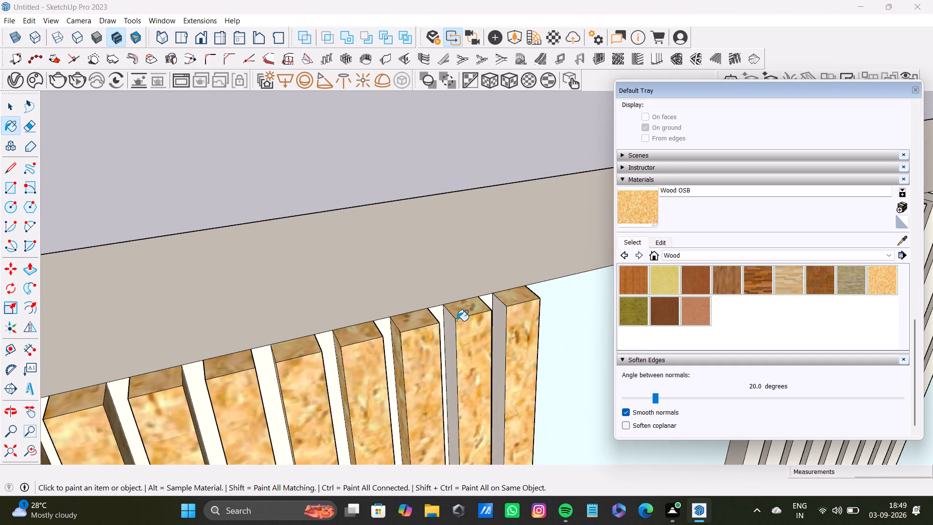
pyautogui.click(453, 321)
pyautogui.click(500, 313)
# Paint the tops and room-facing fronts of the first three slats in the second band with Wood OSB.
pyautogui.scroll(-4, 499, 314)
pyautogui.moveTo(492, 317); pyautogui.dragTo(259, 368, button='middle')
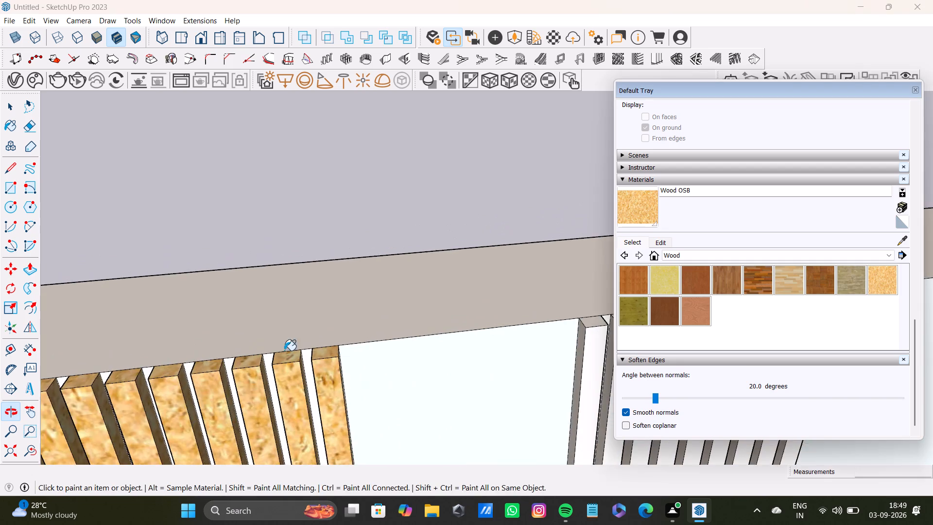
pyautogui.keyDown('shift'); pyautogui.scroll(-4, 364, 348); pyautogui.keyUp('shift')
pyautogui.keyDown('shift'); pyautogui.moveTo(392, 341); pyautogui.dragTo(222, 357, button='middle'); pyautogui.keyUp('shift')
pyautogui.keyDown('shift'); pyautogui.scroll(4, 317, 347); pyautogui.keyUp('shift')
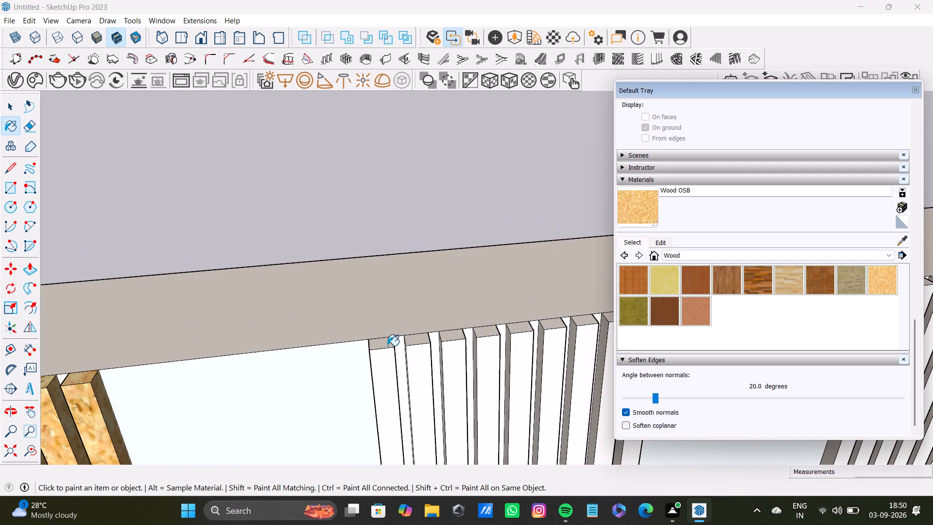
pyautogui.click(385, 344)
pyautogui.click(385, 358)
pyautogui.click(403, 342)
pyautogui.click(415, 359)
pyautogui.click(419, 344)
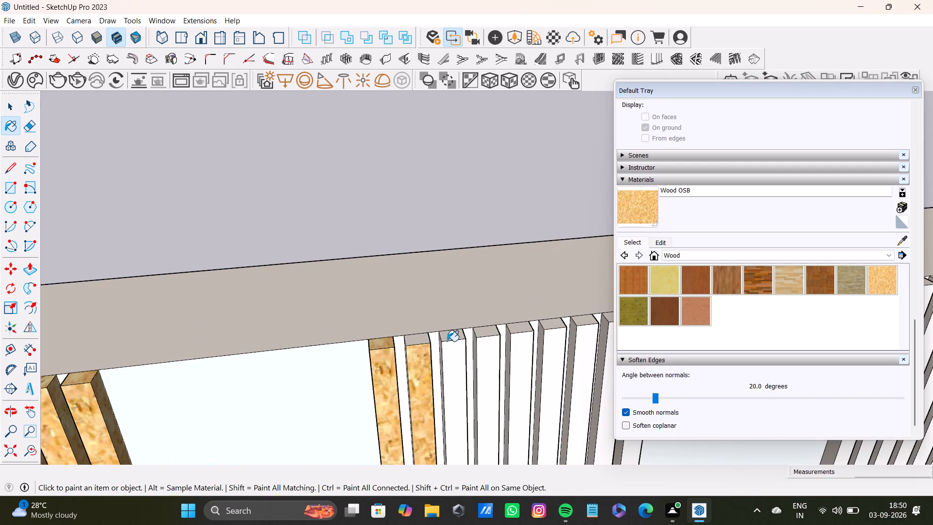
pyautogui.click(449, 340)
pyautogui.click(460, 362)
pyautogui.click(454, 337)
pyautogui.click(411, 341)
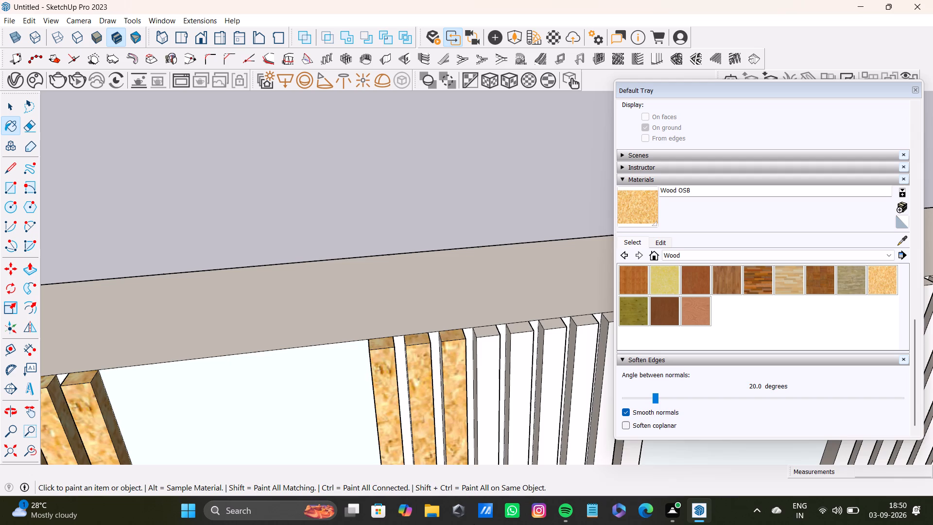
# Paint the tops, fronts and first-band-facing sides of the second band's fourth and fifth slats with Wood OSB.
pyautogui.scroll(5, 494, 297)
pyautogui.click(480, 346)
pyautogui.click(493, 376)
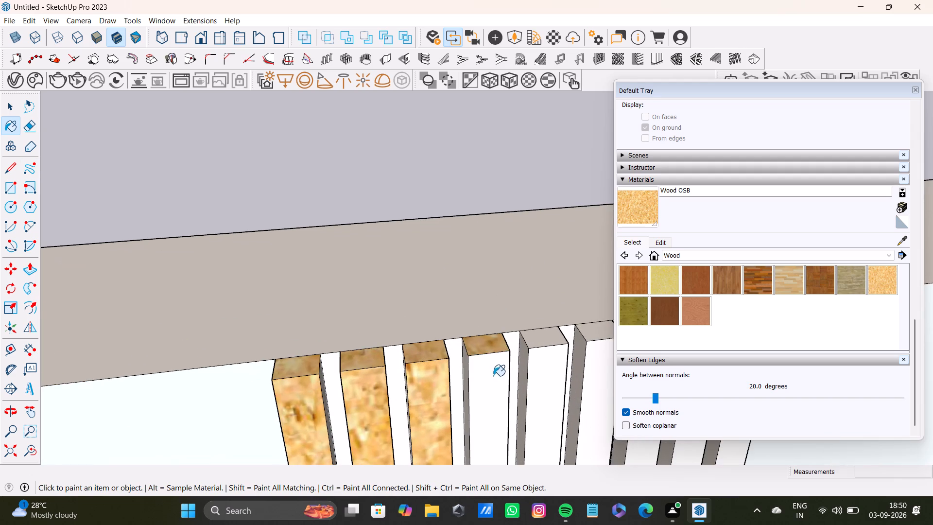
pyautogui.click(463, 361)
pyautogui.click(531, 342)
pyautogui.click(542, 377)
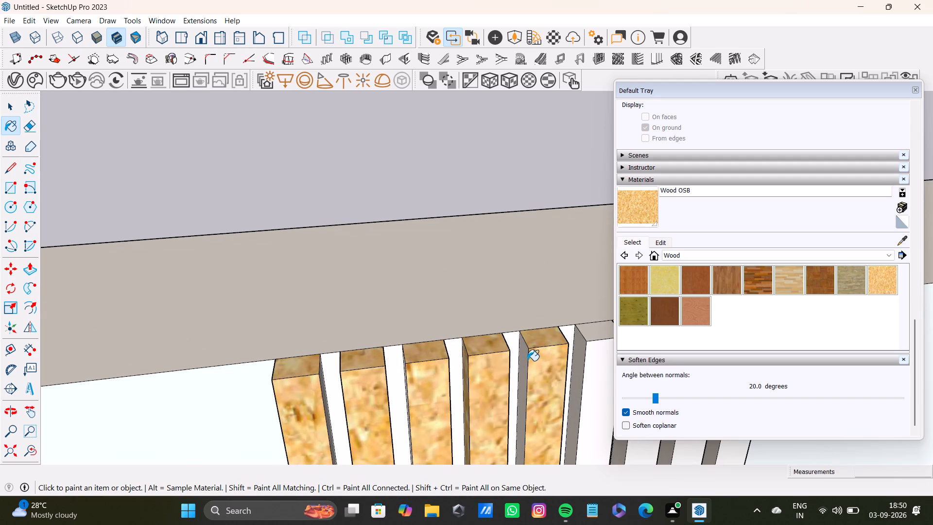
pyautogui.click(527, 361)
# Paint the sides facing the first band on the second band's first three slats with Wood OSB.
pyautogui.moveTo(426, 378); pyautogui.dragTo(563, 318, button='middle')
pyautogui.keyDown('shift'); pyautogui.click(454, 369); pyautogui.keyUp('shift')
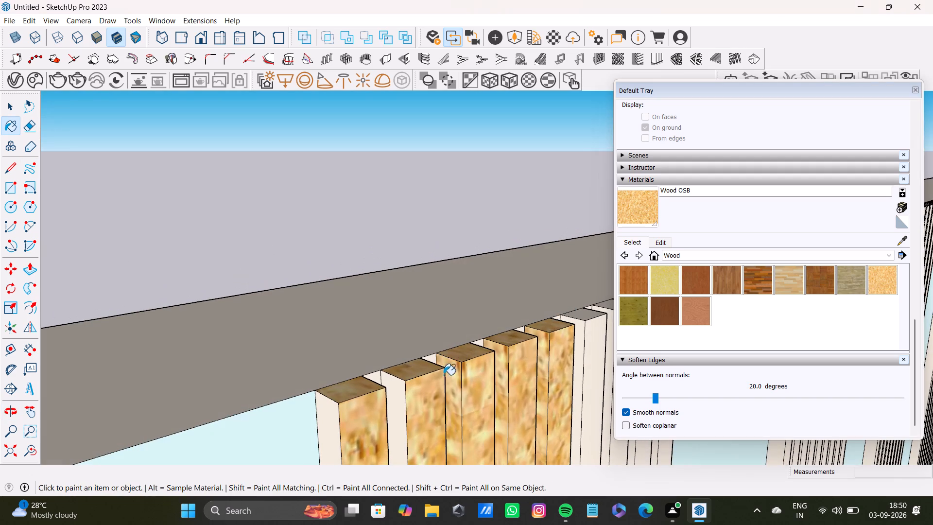
pyautogui.keyDown('shift'); pyautogui.click(400, 387); pyautogui.keyUp('shift')
pyautogui.keyDown('shift'); pyautogui.click(331, 407); pyautogui.keyUp('shift')
# Paint the tops, fronts and first-band-facing sides of the second band's sixth and seventh slats with Wood OSB.
pyautogui.keyDown('shift'); pyautogui.moveTo(523, 352); pyautogui.dragTo(420, 383, button='middle'); pyautogui.keyUp('shift')
pyautogui.keyDown('shift'); pyautogui.scroll(3, 497, 342); pyautogui.keyUp('shift')
pyautogui.keyDown('shift'); pyautogui.click(501, 345); pyautogui.keyUp('shift')
pyautogui.keyDown('shift'); pyautogui.click(503, 371); pyautogui.keyUp('shift')
pyautogui.keyDown('shift'); pyautogui.click(478, 365); pyautogui.keyUp('shift')
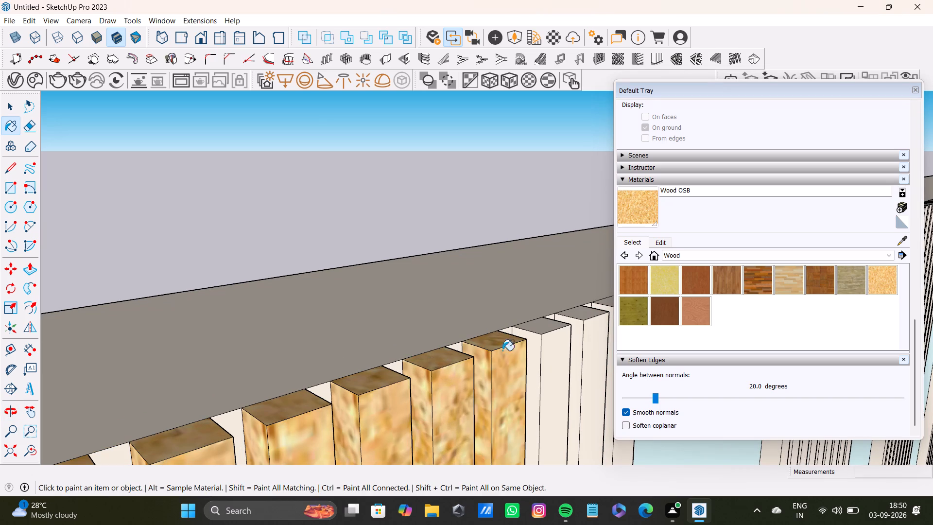
pyautogui.keyDown('shift'); pyautogui.click(549, 334); pyautogui.keyUp('shift')
pyautogui.keyDown('shift'); pyautogui.click(553, 363); pyautogui.keyUp('shift')
pyautogui.keyDown('shift'); pyautogui.click(534, 345); pyautogui.keyUp('shift')
pyautogui.keyDown('shift'); pyautogui.click(541, 332); pyautogui.keyUp('shift')
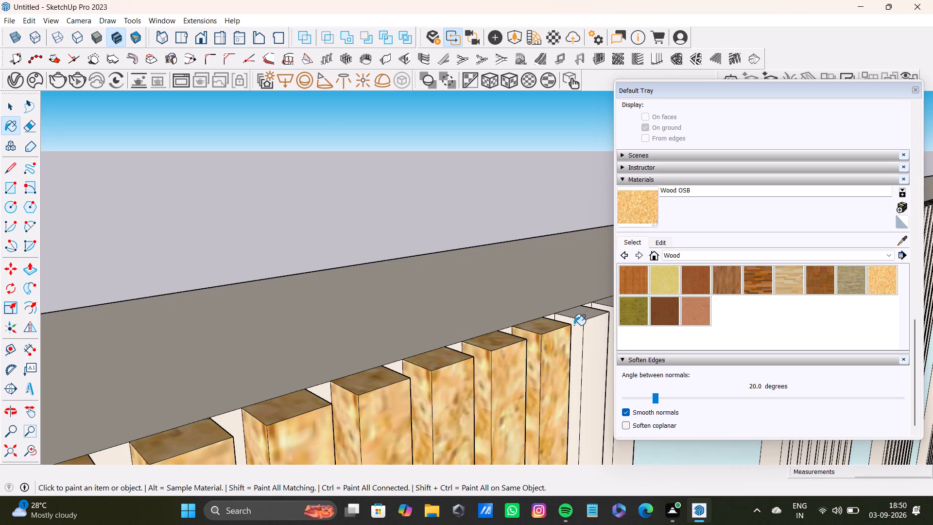
# Paint the tops, fronts and first-band-facing sides of the second band's last two slats with Wood OSB.
pyautogui.keyDown('shift'); pyautogui.moveTo(577, 319); pyautogui.dragTo(581, 320); pyautogui.keyUp('shift')
pyautogui.keyDown('shift'); pyautogui.click(598, 349); pyautogui.keyUp('shift')
pyautogui.keyDown('shift'); pyautogui.click(588, 314); pyautogui.keyUp('shift')
pyautogui.keyDown('shift'); pyautogui.moveTo(582, 343); pyautogui.dragTo(461, 372, button='middle'); pyautogui.keyUp('shift')
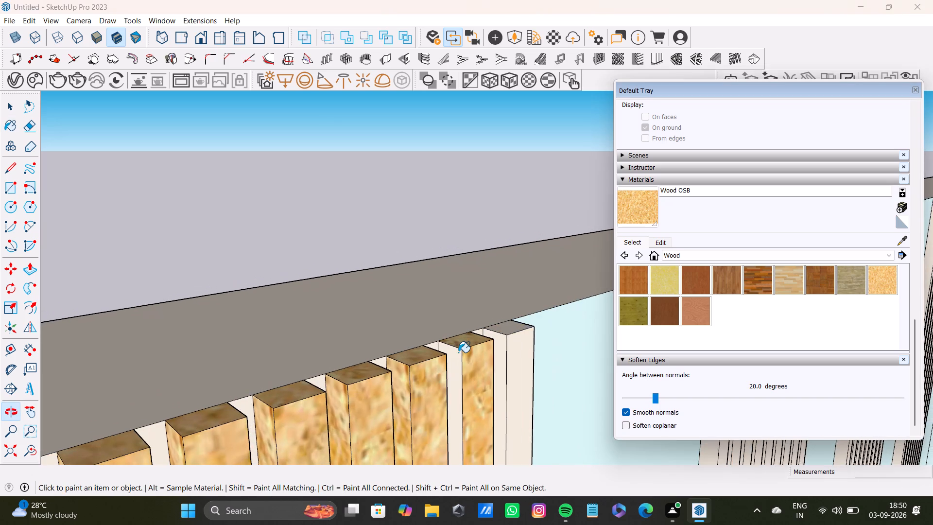
pyautogui.keyDown('shift'); pyautogui.scroll(3, 450, 356); pyautogui.keyUp('shift')
pyautogui.keyDown('shift'); pyautogui.click(456, 355); pyautogui.keyUp('shift')
pyautogui.keyDown('shift'); pyautogui.click(521, 324); pyautogui.keyUp('shift')
pyautogui.keyDown('shift'); pyautogui.click(539, 365); pyautogui.keyUp('shift')
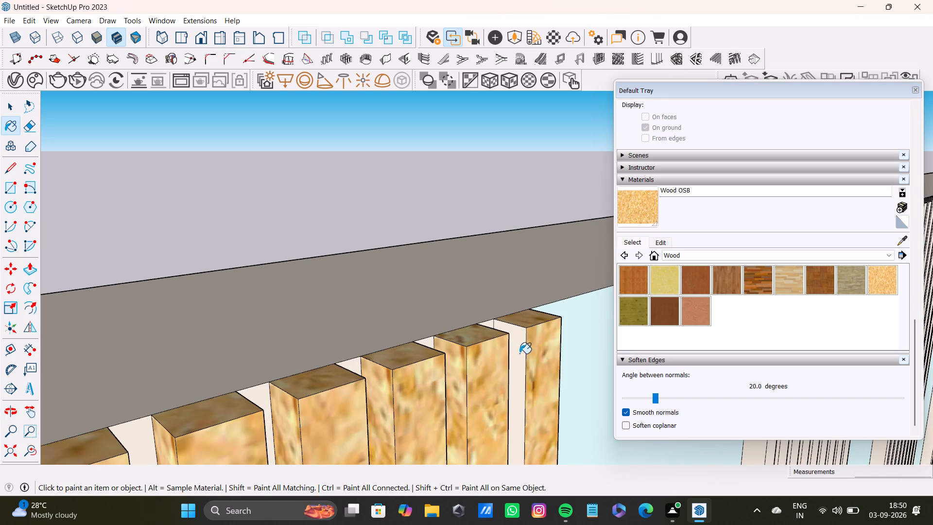
pyautogui.keyDown('shift'); pyautogui.click(519, 353); pyautogui.keyUp('shift')
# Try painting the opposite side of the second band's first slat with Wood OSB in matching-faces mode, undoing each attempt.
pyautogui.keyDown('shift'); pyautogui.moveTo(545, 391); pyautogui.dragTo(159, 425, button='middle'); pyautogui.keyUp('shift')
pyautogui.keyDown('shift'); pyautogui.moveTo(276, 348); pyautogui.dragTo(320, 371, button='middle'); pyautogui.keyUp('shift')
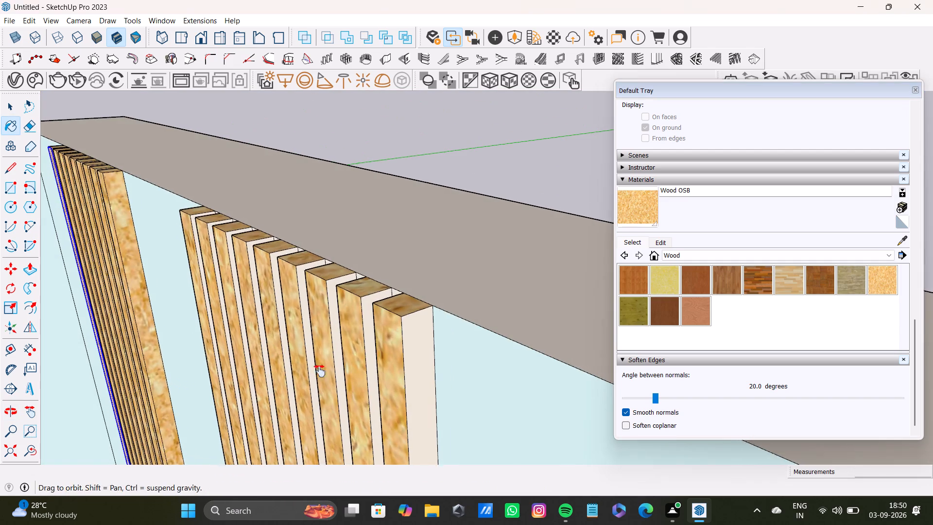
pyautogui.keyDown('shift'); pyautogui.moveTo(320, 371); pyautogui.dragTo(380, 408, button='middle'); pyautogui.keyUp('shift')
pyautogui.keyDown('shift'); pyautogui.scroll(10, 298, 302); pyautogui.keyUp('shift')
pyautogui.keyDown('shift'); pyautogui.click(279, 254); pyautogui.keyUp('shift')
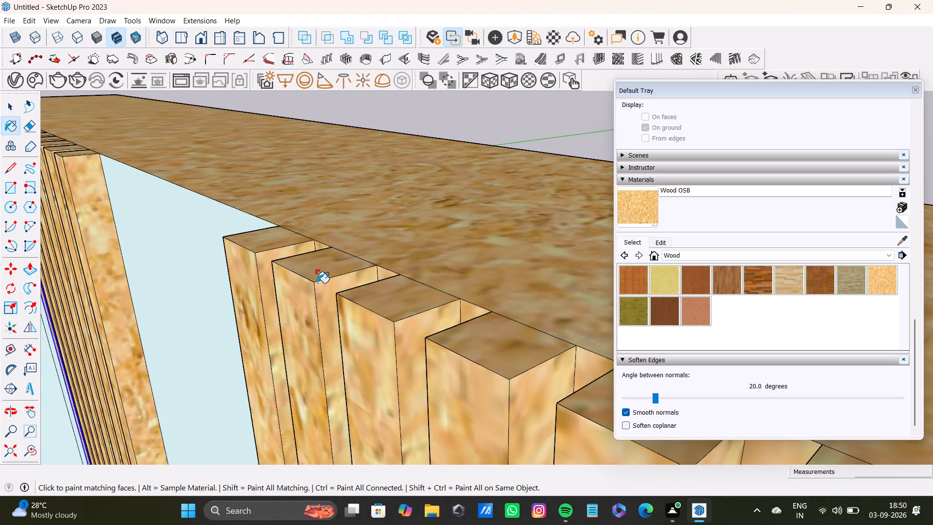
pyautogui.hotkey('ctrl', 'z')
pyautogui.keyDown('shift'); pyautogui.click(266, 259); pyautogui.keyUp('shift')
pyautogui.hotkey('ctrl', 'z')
# Paint only the sides facing away from the first band on the second band's first four slats with Wood OSB.
pyautogui.press('space')
pyautogui.click(264, 262)
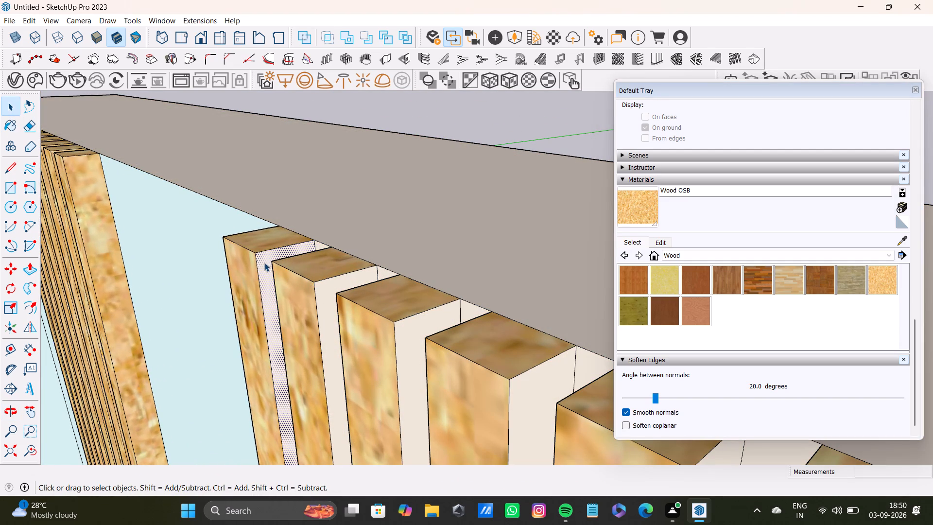
pyautogui.doubleClick(264, 263)
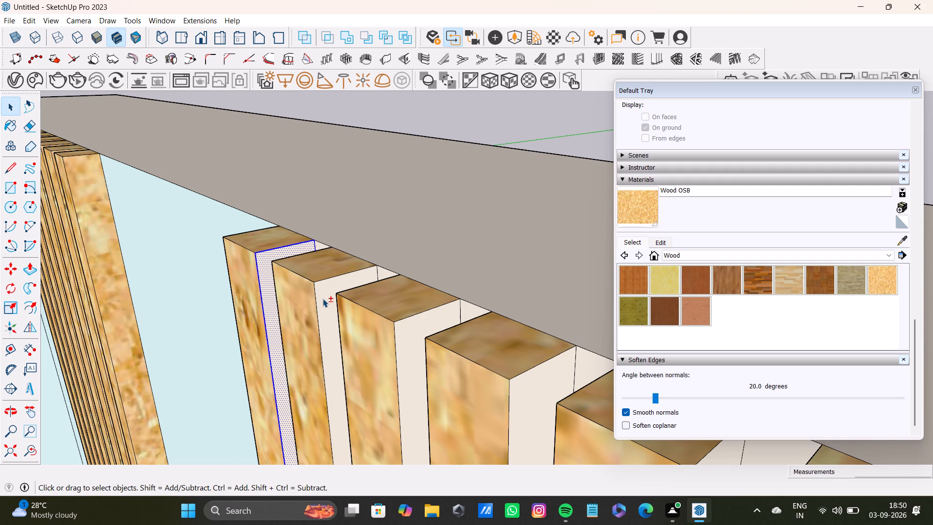
pyautogui.keyDown('shift'); pyautogui.click(627, 198); pyautogui.keyUp('shift')
pyautogui.keyDown('shift'); pyautogui.click(266, 262); pyautogui.keyUp('shift')
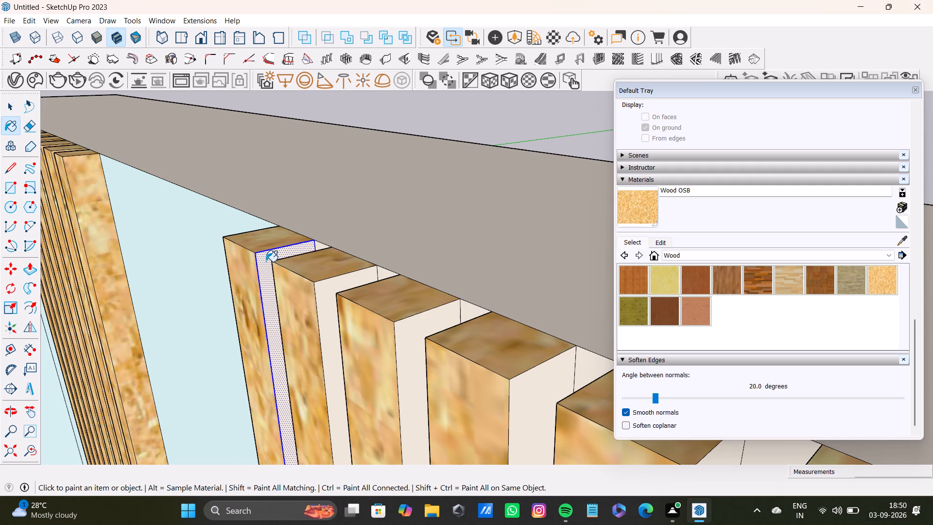
pyautogui.keyDown('shift'); pyautogui.click(328, 299); pyautogui.keyUp('shift')
pyautogui.keyDown('shift'); pyautogui.click(397, 330); pyautogui.keyUp('shift')
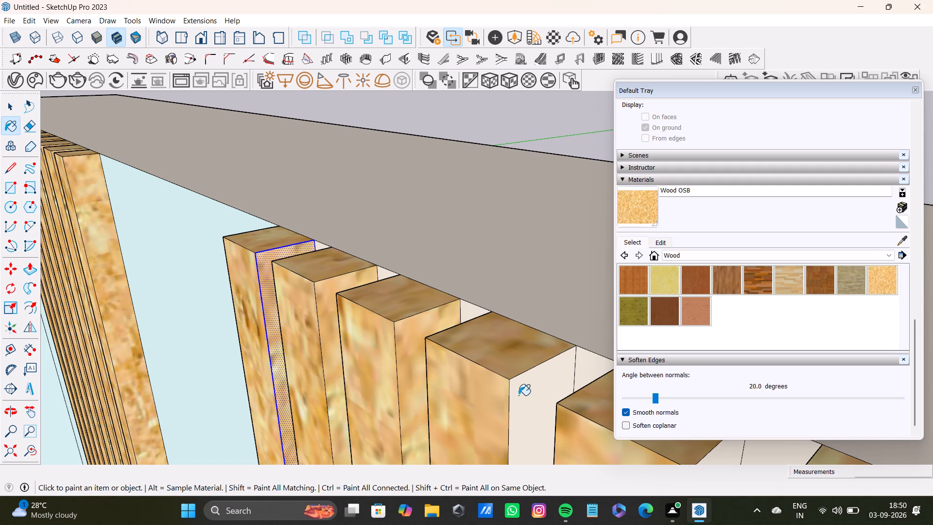
pyautogui.keyDown('shift'); pyautogui.click(518, 395); pyautogui.keyUp('shift')
# Paint the same far sides of the second band's fifth and sixth slats with Wood OSB.
pyautogui.keyDown('shift'); pyautogui.scroll(-4, 501, 398); pyautogui.keyUp('shift')
pyautogui.keyDown('shift'); pyautogui.moveTo(501, 402); pyautogui.dragTo(364, 187, button='middle'); pyautogui.keyUp('shift')
pyautogui.keyDown('shift'); pyautogui.scroll(3, 421, 214); pyautogui.keyUp('shift')
pyautogui.keyDown('shift'); pyautogui.click(487, 202); pyautogui.keyUp('shift')
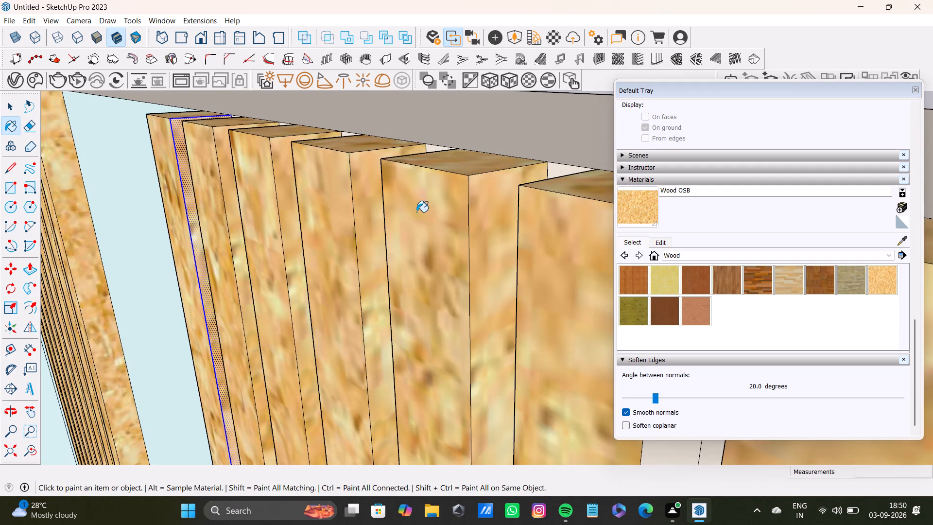
pyautogui.keyDown('shift'); pyautogui.scroll(-7, 250, 170); pyautogui.keyUp('shift')
pyautogui.keyDown('shift'); pyautogui.scroll(3, 474, 219); pyautogui.keyUp('shift')
pyautogui.keyDown('shift'); pyautogui.click(465, 210); pyautogui.keyUp('shift')
pyautogui.keyDown('shift'); pyautogui.scroll(-6, 489, 228); pyautogui.keyUp('shift')
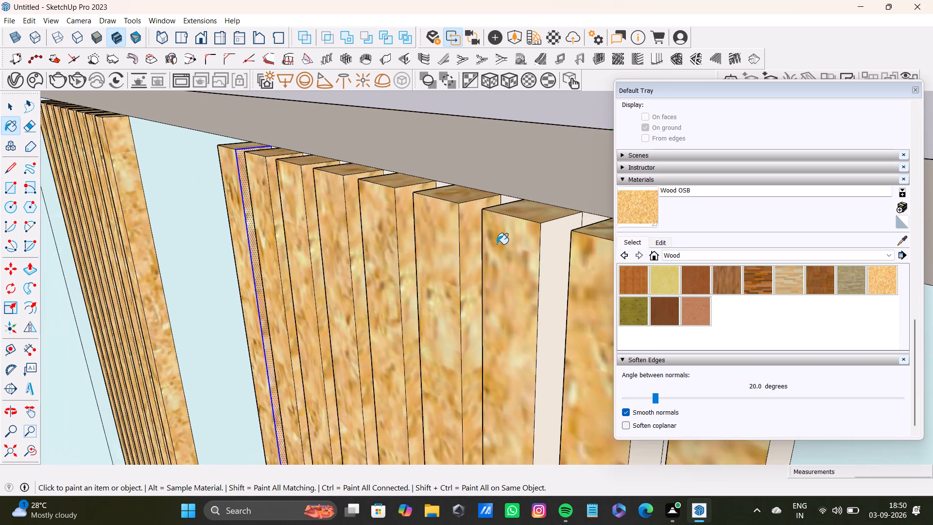
# Paint the same far sides of the second band's last three slats with Wood OSB.
pyautogui.keyDown('shift'); pyautogui.scroll(-2, 497, 244); pyautogui.keyUp('shift')
pyautogui.keyDown('shift'); pyautogui.moveTo(531, 245); pyautogui.dragTo(449, 227, button='middle'); pyautogui.keyUp('shift')
pyautogui.keyDown('shift'); pyautogui.scroll(4, 460, 223); pyautogui.keyUp('shift')
pyautogui.keyDown('shift'); pyautogui.click(445, 222); pyautogui.keyUp('shift')
pyautogui.keyDown('shift'); pyautogui.click(543, 255); pyautogui.keyUp('shift')
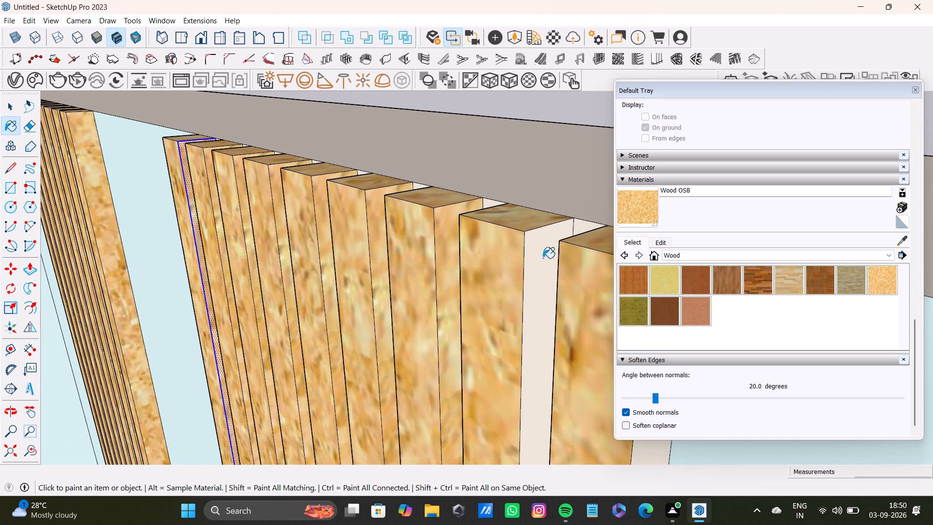
pyautogui.keyDown('shift'); pyautogui.scroll(-4, 540, 262); pyautogui.keyUp('shift')
pyautogui.keyDown('shift'); pyautogui.moveTo(535, 255); pyautogui.dragTo(442, 214, button='middle'); pyautogui.keyUp('shift')
pyautogui.keyDown('shift'); pyautogui.click(512, 235); pyautogui.keyUp('shift')
# Paint the top and front of the third band's first slat with Wood OSB, undoing any fill that spreads to other faces.
pyautogui.keyDown('shift'); pyautogui.scroll(-10, 501, 240); pyautogui.keyUp('shift')
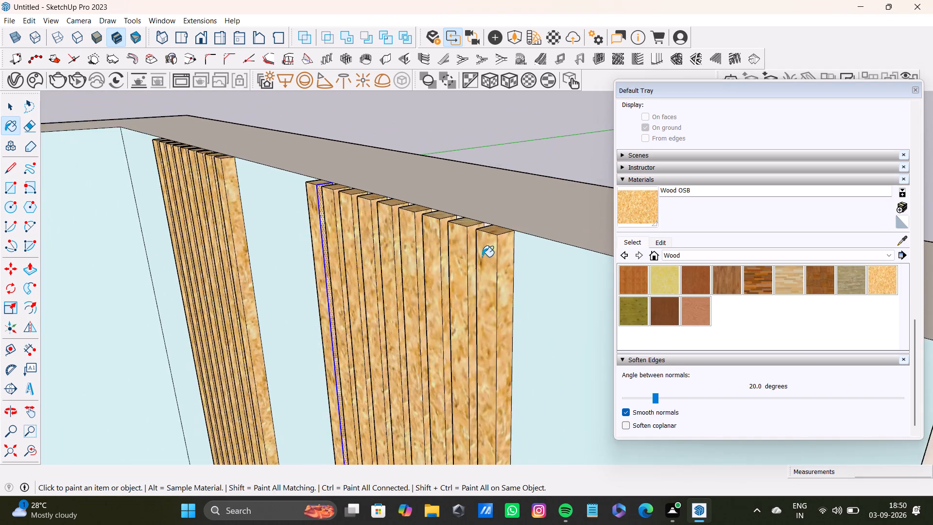
pyautogui.keyDown('shift'); pyautogui.scroll(-12, 482, 257); pyautogui.keyUp('shift')
pyautogui.moveTo(460, 326); pyautogui.dragTo(312, 293, button='middle')
pyautogui.scroll(4, 312, 273)
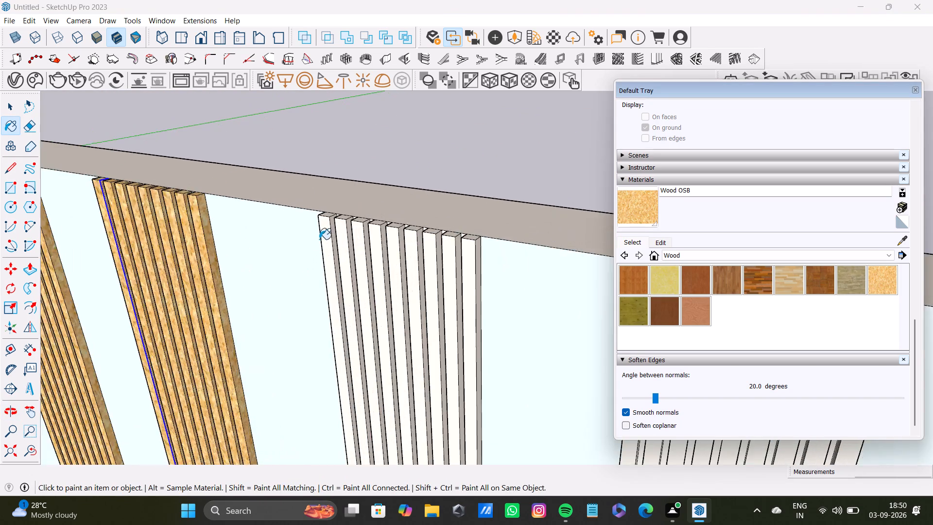
pyautogui.scroll(12, 319, 239)
pyautogui.keyDown('shift'); pyautogui.click(342, 196); pyautogui.keyUp('shift')
pyautogui.keyDown('shift'); pyautogui.click(337, 213); pyautogui.keyUp('shift')
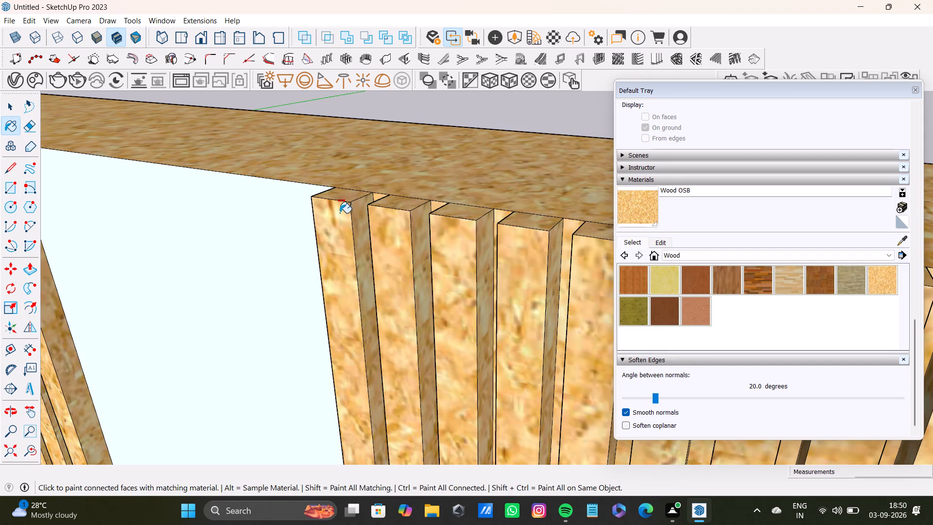
pyautogui.hotkey('ctrl', 'z')
pyautogui.click(347, 196)
pyautogui.click(349, 227)
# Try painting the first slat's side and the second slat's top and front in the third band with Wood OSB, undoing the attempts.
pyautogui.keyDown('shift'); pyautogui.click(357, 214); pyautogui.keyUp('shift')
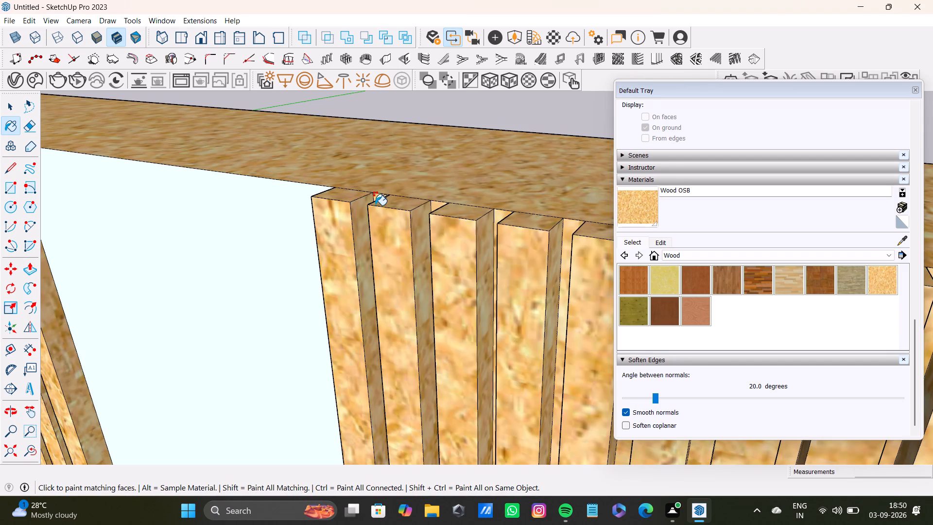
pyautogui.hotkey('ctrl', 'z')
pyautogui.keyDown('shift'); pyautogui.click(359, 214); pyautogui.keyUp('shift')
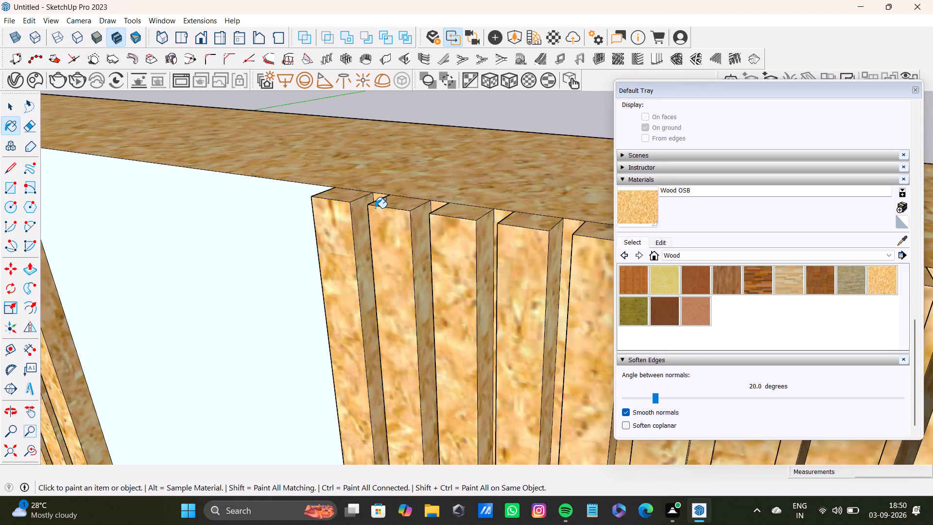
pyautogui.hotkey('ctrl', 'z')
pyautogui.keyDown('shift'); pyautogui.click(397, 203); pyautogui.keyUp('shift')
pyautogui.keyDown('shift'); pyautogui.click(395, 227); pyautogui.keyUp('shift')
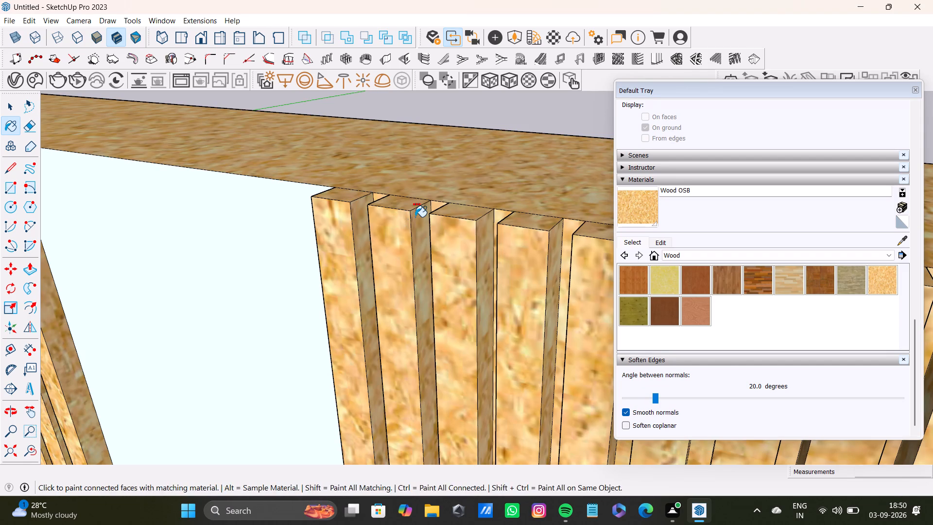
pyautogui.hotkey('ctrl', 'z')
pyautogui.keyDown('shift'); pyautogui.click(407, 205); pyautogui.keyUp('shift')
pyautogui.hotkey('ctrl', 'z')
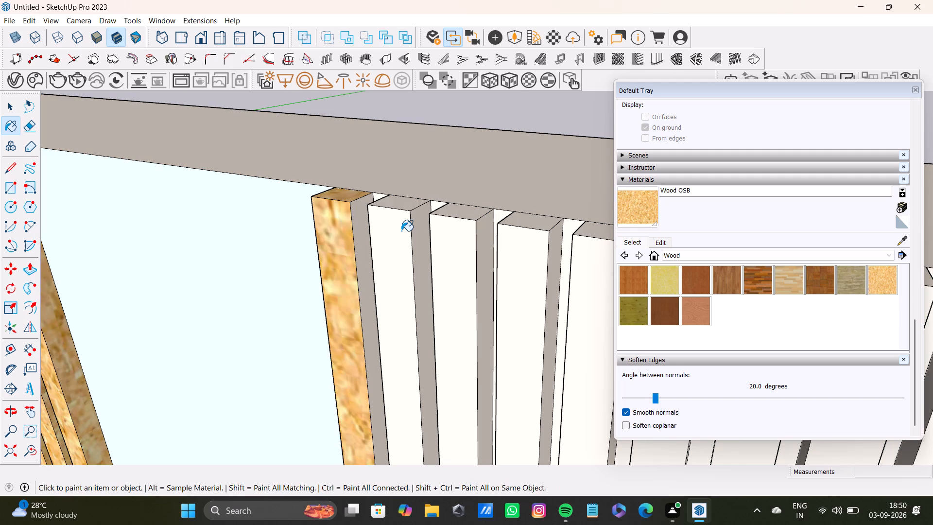
# Paint the third band's second slat on its top and front, and the exposed sides of the first two slats, with Wood OSB.
pyautogui.press('space')
pyautogui.moveTo(397, 241); pyautogui.dragTo(385, 358, button='middle')
pyautogui.press('space')
pyautogui.click(405, 189)
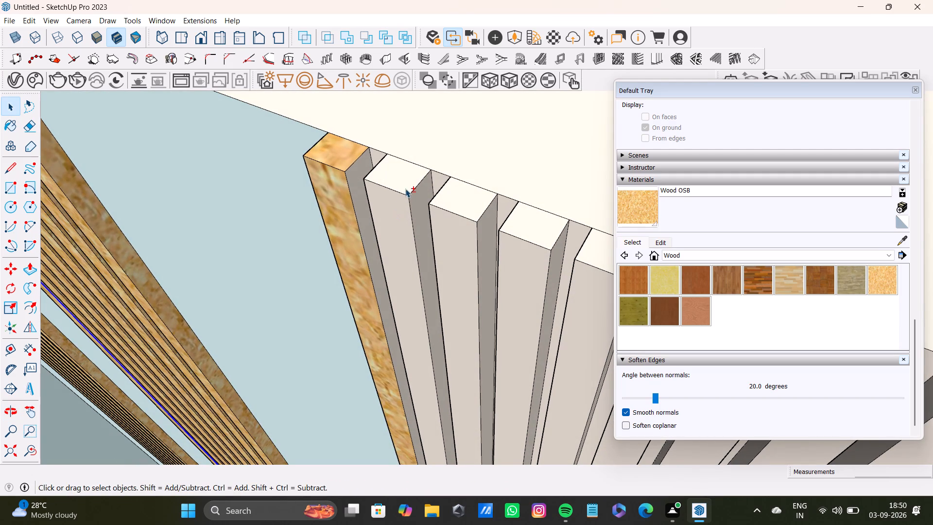
pyautogui.keyDown('shift'); pyautogui.click(397, 219); pyautogui.keyUp('shift')
pyautogui.keyDown('shift'); pyautogui.click(634, 202); pyautogui.keyUp('shift')
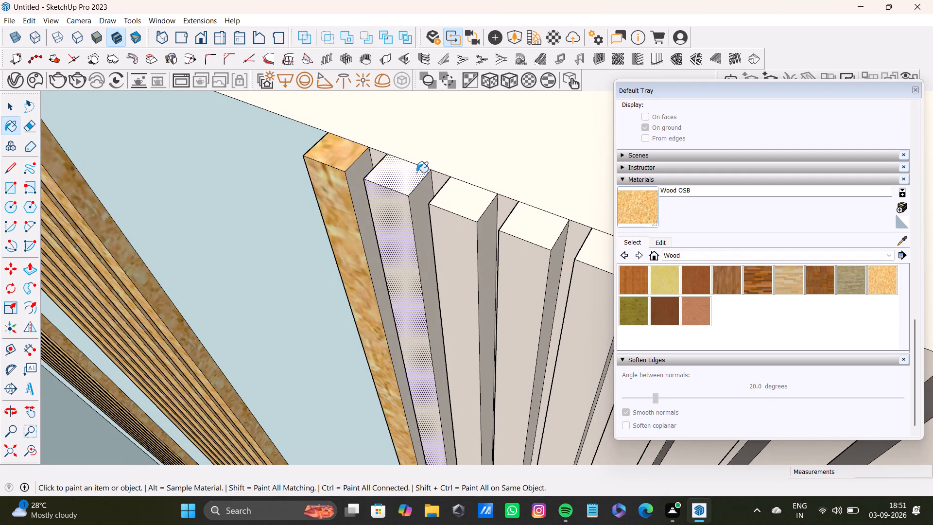
pyautogui.keyDown('shift'); pyautogui.click(394, 174); pyautogui.keyUp('shift')
pyautogui.keyDown('shift'); pyautogui.click(376, 212); pyautogui.keyUp('shift')
pyautogui.keyDown('shift'); pyautogui.click(356, 169); pyautogui.keyUp('shift')
pyautogui.keyDown('shift'); pyautogui.click(421, 195); pyautogui.keyUp('shift')
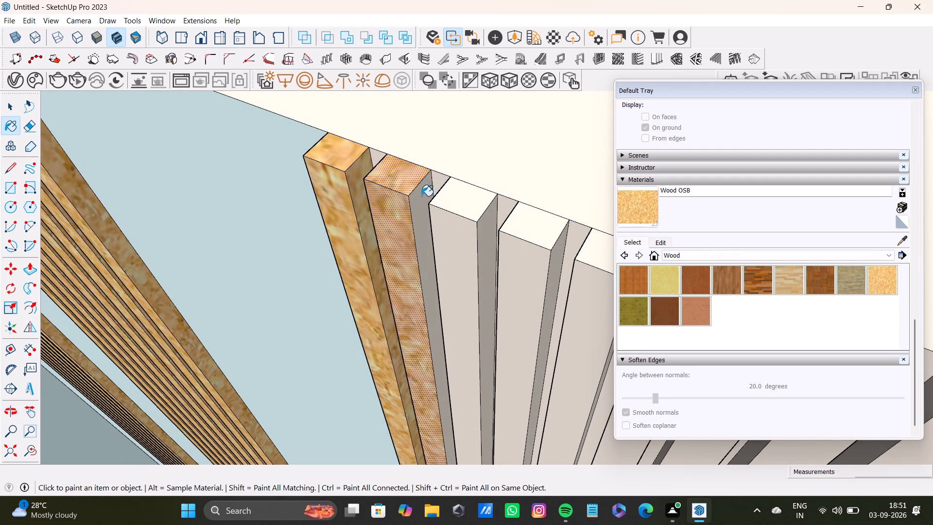
# Paint the top, front and exposed side of the third band's third, fourth, fifth and sixth slats with Wood OSB.
pyautogui.keyDown('shift'); pyautogui.click(457, 210); pyautogui.keyUp('shift')
pyautogui.keyDown('shift'); pyautogui.click(462, 247); pyautogui.keyUp('shift')
pyautogui.keyDown('shift'); pyautogui.click(486, 237); pyautogui.keyUp('shift')
pyautogui.keyDown('shift'); pyautogui.click(513, 227); pyautogui.keyUp('shift')
pyautogui.keyDown('shift'); pyautogui.click(528, 268); pyautogui.keyUp('shift')
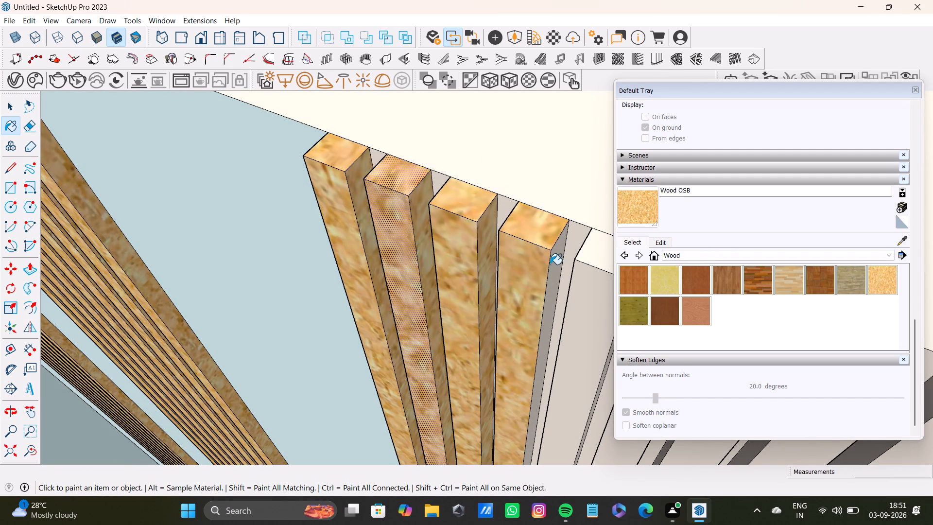
pyautogui.keyDown('shift'); pyautogui.click(552, 261); pyautogui.keyUp('shift')
pyautogui.keyDown('shift'); pyautogui.moveTo(572, 265); pyautogui.dragTo(440, 248, button='middle'); pyautogui.keyUp('shift')
pyautogui.keyDown('shift'); pyautogui.click(467, 235); pyautogui.keyUp('shift')
pyautogui.keyDown('shift'); pyautogui.click(469, 276); pyautogui.keyUp('shift')
pyautogui.keyDown('shift'); pyautogui.click(499, 271); pyautogui.keyUp('shift')
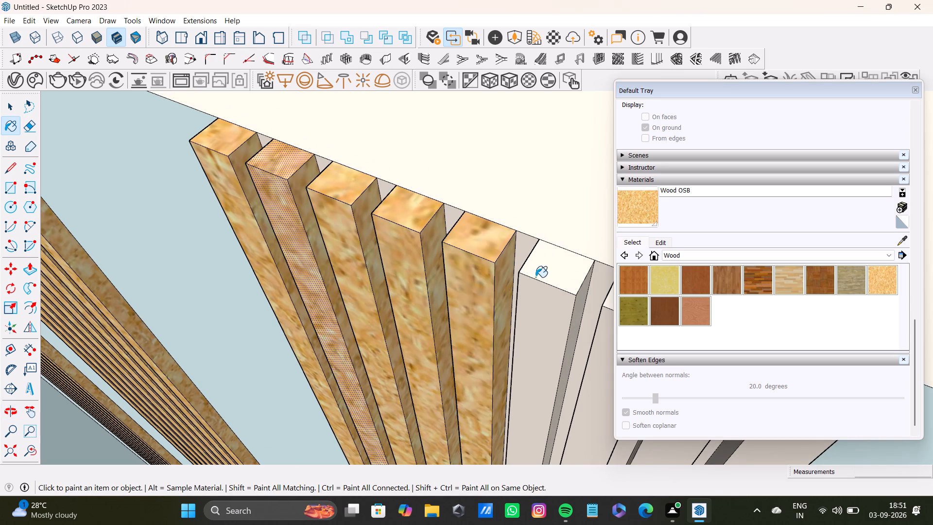
pyautogui.keyDown('shift'); pyautogui.click(541, 275); pyautogui.keyUp('shift')
pyautogui.keyDown('shift'); pyautogui.moveTo(536, 332); pyautogui.dragTo(541, 332); pyautogui.keyUp('shift')
pyautogui.keyDown('shift'); pyautogui.click(577, 316); pyautogui.keyUp('shift')
# Paint the top, front and exposed side of the third band's seventh, eighth and ninth slats with Wood OSB.
pyautogui.keyDown('shift'); pyautogui.moveTo(565, 285); pyautogui.dragTo(419, 252, button='middle'); pyautogui.keyUp('shift')
pyautogui.keyDown('shift'); pyautogui.click(475, 267); pyautogui.keyUp('shift')
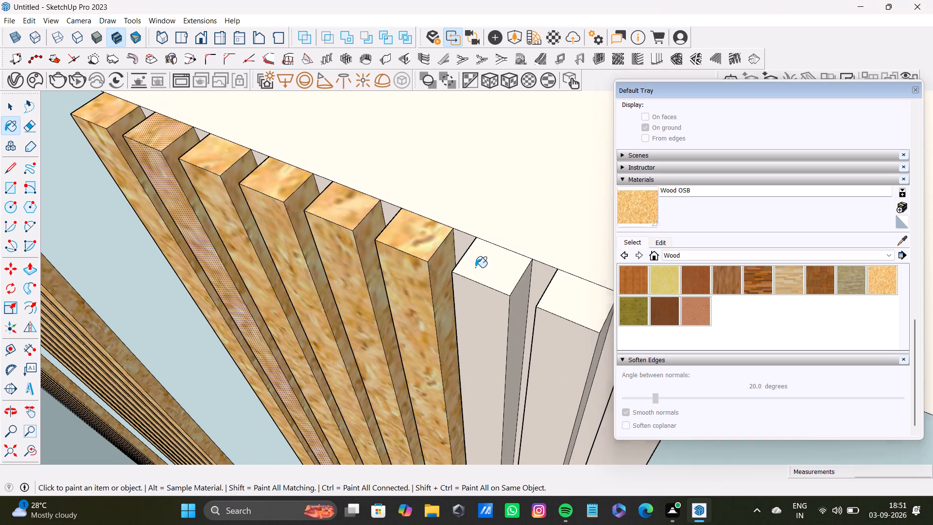
pyautogui.keyDown('shift'); pyautogui.moveTo(483, 323); pyautogui.dragTo(490, 323); pyautogui.keyUp('shift')
pyautogui.keyDown('shift'); pyautogui.click(510, 309); pyautogui.keyUp('shift')
pyautogui.keyDown('shift'); pyautogui.click(539, 303); pyautogui.keyUp('shift')
pyautogui.keyDown('shift'); pyautogui.click(550, 354); pyautogui.keyUp('shift')
pyautogui.keyDown('shift'); pyautogui.click(576, 312); pyautogui.keyUp('shift')
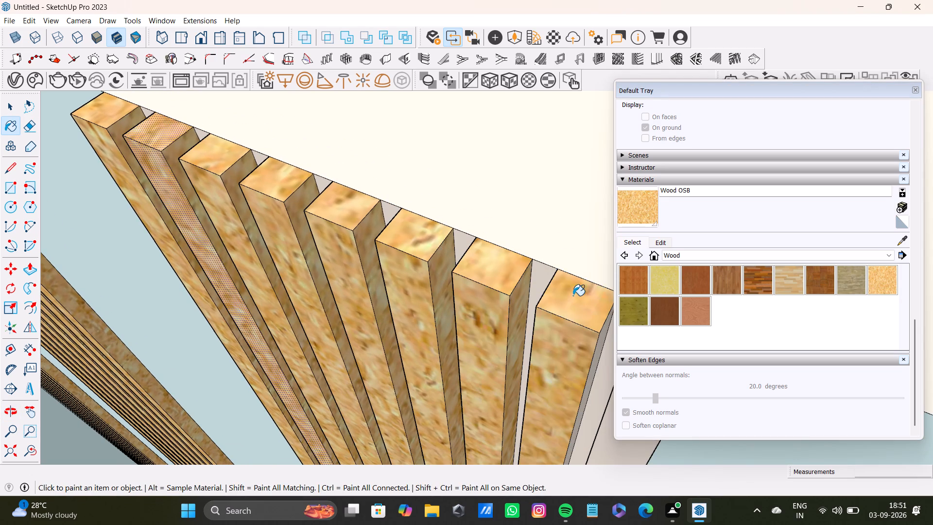
pyautogui.keyDown('shift'); pyautogui.moveTo(561, 295); pyautogui.dragTo(423, 276, button='middle'); pyautogui.keyUp('shift')
pyautogui.keyDown('shift'); pyautogui.click(471, 319); pyautogui.keyUp('shift')
pyautogui.keyDown('shift'); pyautogui.click(498, 310); pyautogui.keyUp('shift')
pyautogui.keyDown('shift'); pyautogui.click(500, 368); pyautogui.keyUp('shift')
pyautogui.keyDown('shift'); pyautogui.click(542, 356); pyautogui.keyUp('shift')
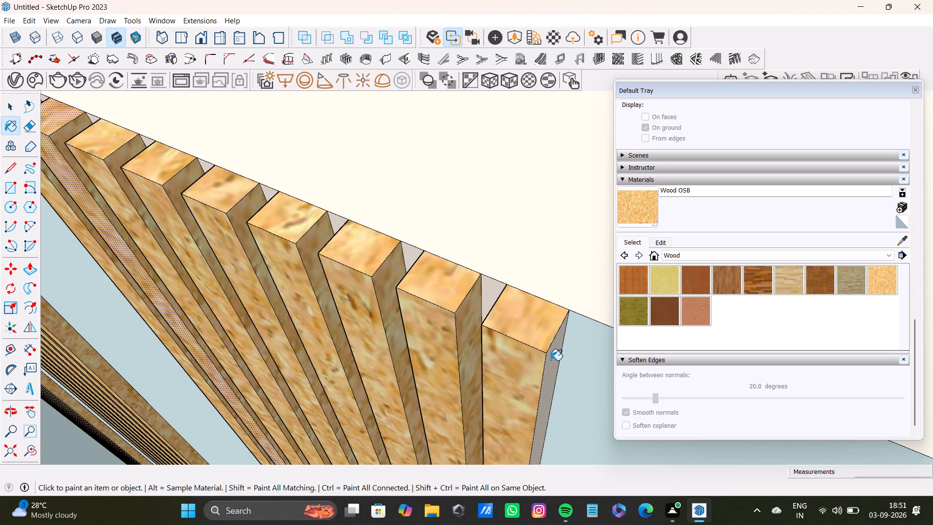
pyautogui.keyDown('shift'); pyautogui.click(554, 369); pyautogui.keyUp('shift')
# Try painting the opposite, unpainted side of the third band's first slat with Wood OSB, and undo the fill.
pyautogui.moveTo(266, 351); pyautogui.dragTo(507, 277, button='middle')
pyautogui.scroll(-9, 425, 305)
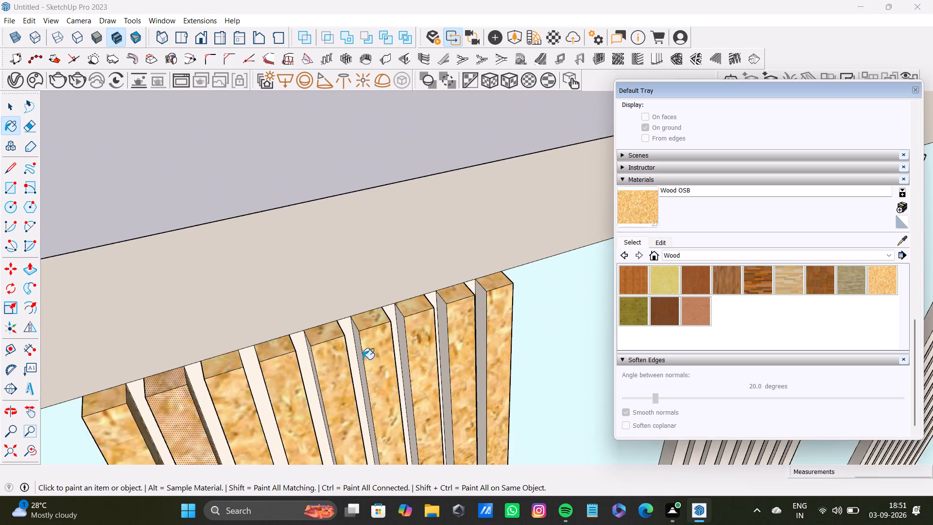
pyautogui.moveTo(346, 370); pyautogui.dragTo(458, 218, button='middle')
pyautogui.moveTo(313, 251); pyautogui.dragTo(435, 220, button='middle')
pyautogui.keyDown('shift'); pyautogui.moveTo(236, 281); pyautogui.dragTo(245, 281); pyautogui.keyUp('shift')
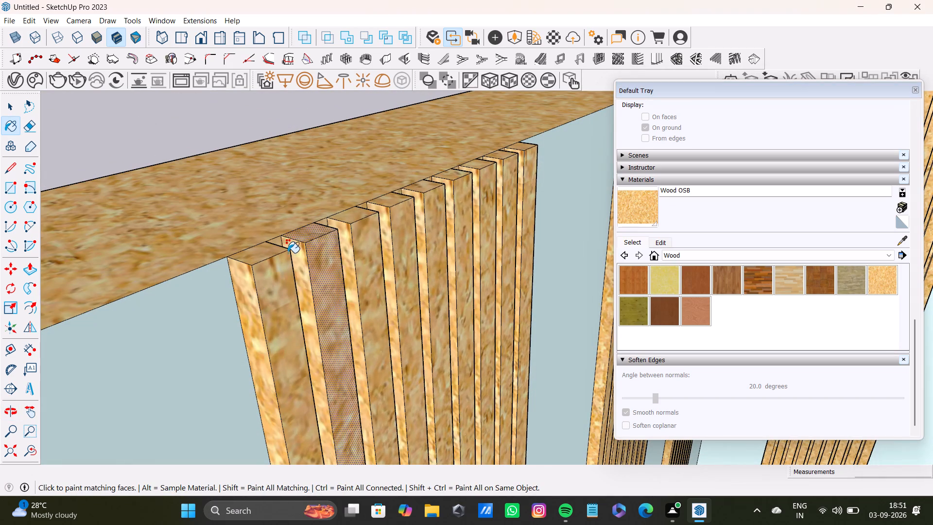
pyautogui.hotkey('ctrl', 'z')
# Select the unpainted far sides of the third band's first two slats and paint both with Wood OSB.
pyautogui.press('space')
pyautogui.click(247, 290)
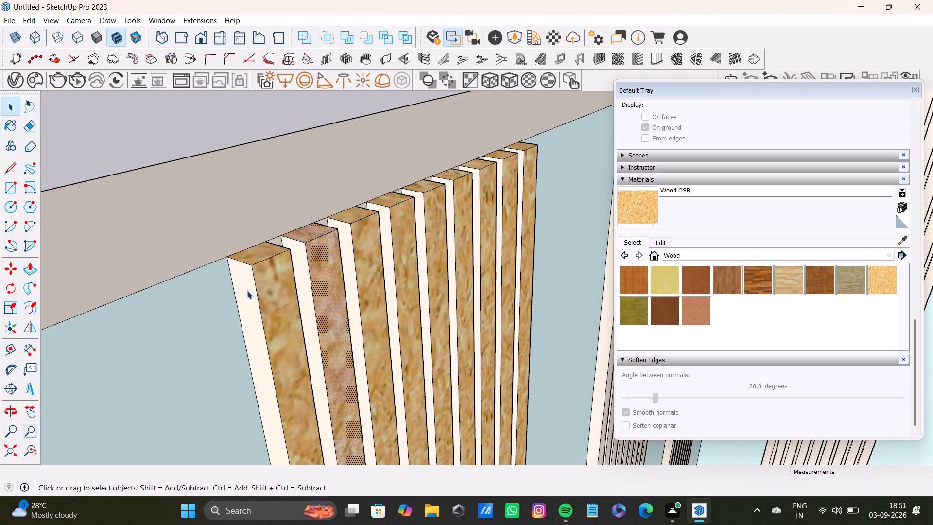
pyautogui.keyDown('shift'); pyautogui.click(298, 257); pyautogui.keyUp('shift')
pyautogui.keyDown('shift'); pyautogui.click(636, 206); pyautogui.keyUp('shift')
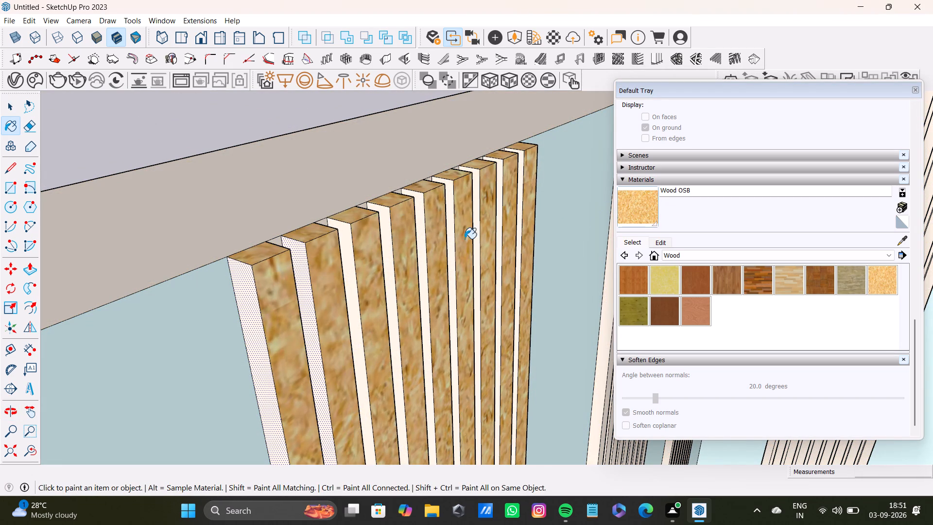
pyautogui.keyDown('shift'); pyautogui.moveTo(246, 305); pyautogui.dragTo(251, 305); pyautogui.keyUp('shift')
# Paint the same far sides of the third band's remaining seven slats, third to ninth, with Wood OSB.
pyautogui.keyDown('shift'); pyautogui.click(350, 250); pyautogui.keyUp('shift')
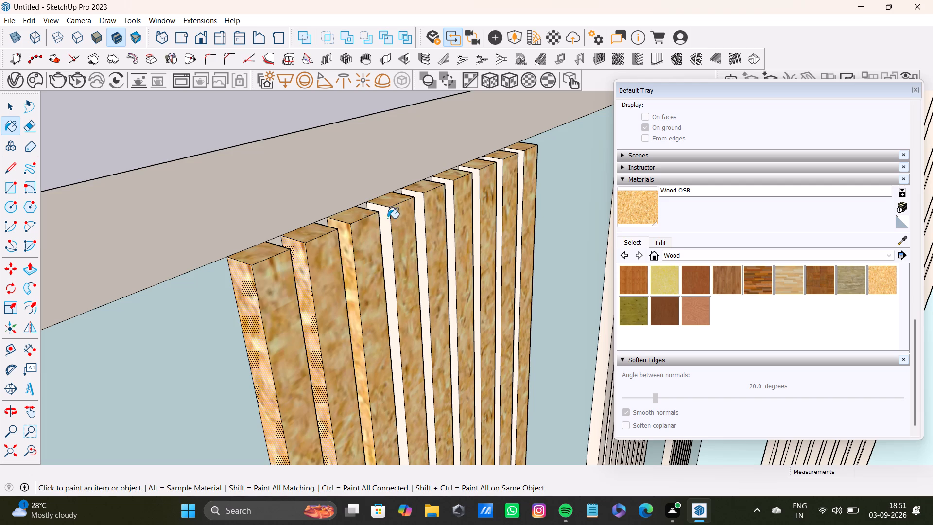
pyautogui.keyDown('shift'); pyautogui.click(382, 224); pyautogui.keyUp('shift')
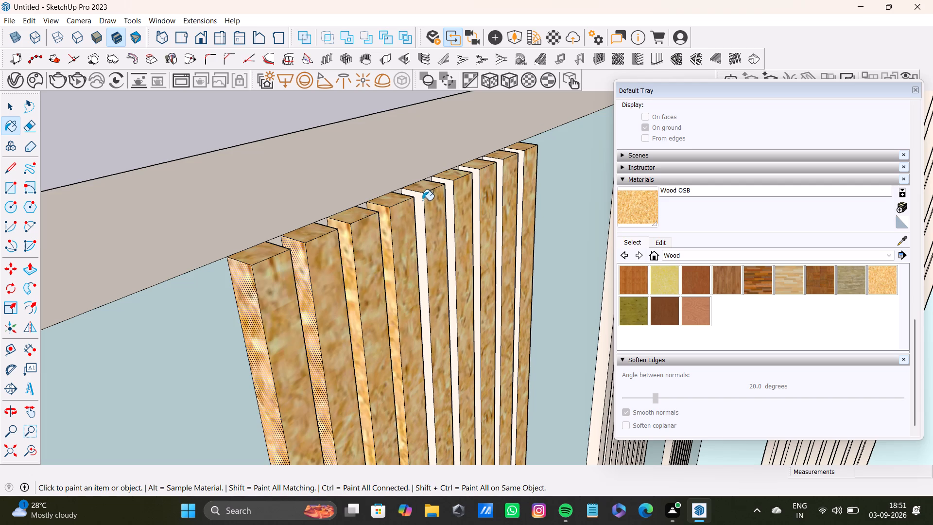
pyautogui.keyDown('shift'); pyautogui.click(419, 204); pyautogui.keyUp('shift')
pyautogui.keyDown('shift'); pyautogui.click(449, 192); pyautogui.keyUp('shift')
pyautogui.keyDown('shift'); pyautogui.click(476, 177); pyautogui.keyUp('shift')
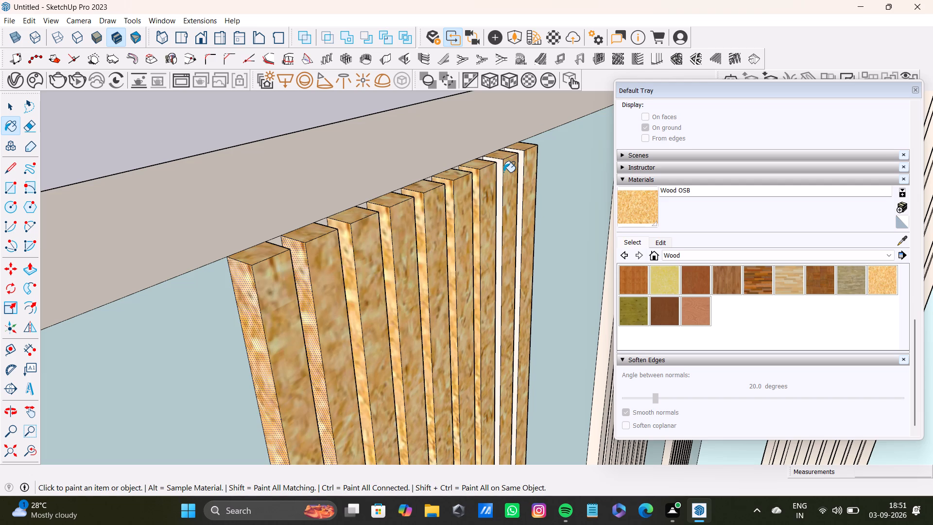
pyautogui.keyDown('shift'); pyautogui.click(499, 171); pyautogui.keyUp('shift')
pyautogui.keyDown('shift'); pyautogui.click(518, 161); pyautogui.keyUp('shift')
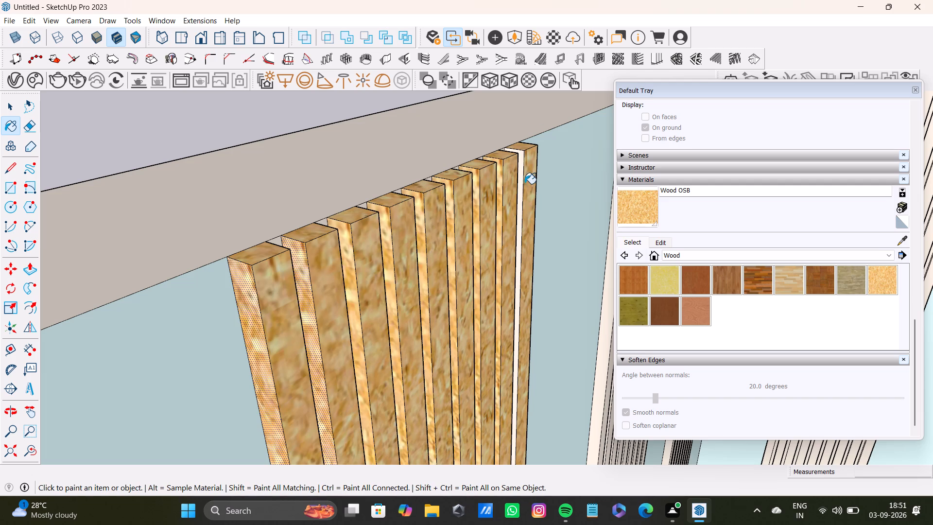
pyautogui.keyDown('shift'); pyautogui.scroll(9, 509, 142); pyautogui.keyUp('shift')
pyautogui.keyDown('shift'); pyautogui.click(534, 174); pyautogui.keyUp('shift')
pyautogui.keyDown('shift'); pyautogui.scroll(-8, 508, 262); pyautogui.keyUp('shift')
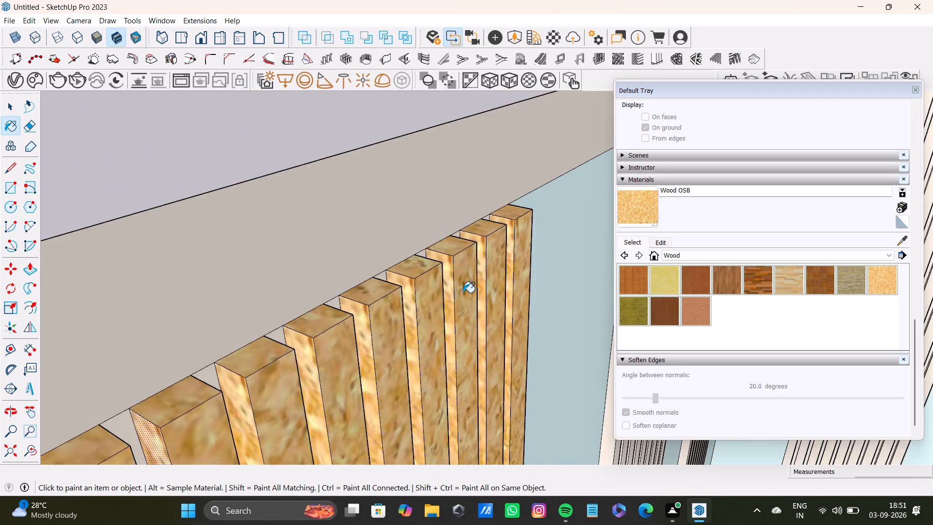
pyautogui.keyDown('shift'); pyautogui.scroll(-13, 463, 293); pyautogui.keyUp('shift')
pyautogui.moveTo(521, 293); pyautogui.dragTo(295, 346, button='middle')
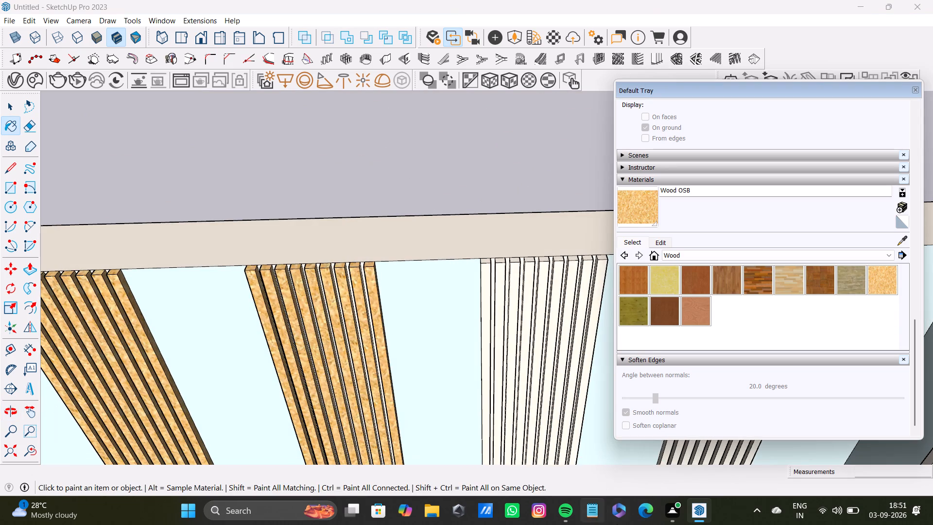
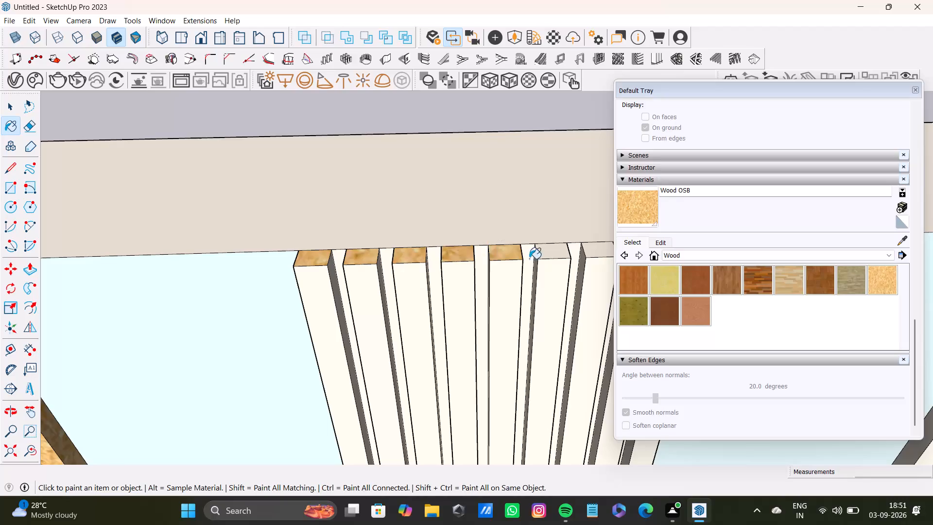
# Paint the tops of the fourth band's sixth, seventh, eighth and ninth slats with Wood OSB.
pyautogui.click(553, 255)
pyautogui.moveTo(556, 262); pyautogui.dragTo(469, 258, button='middle')
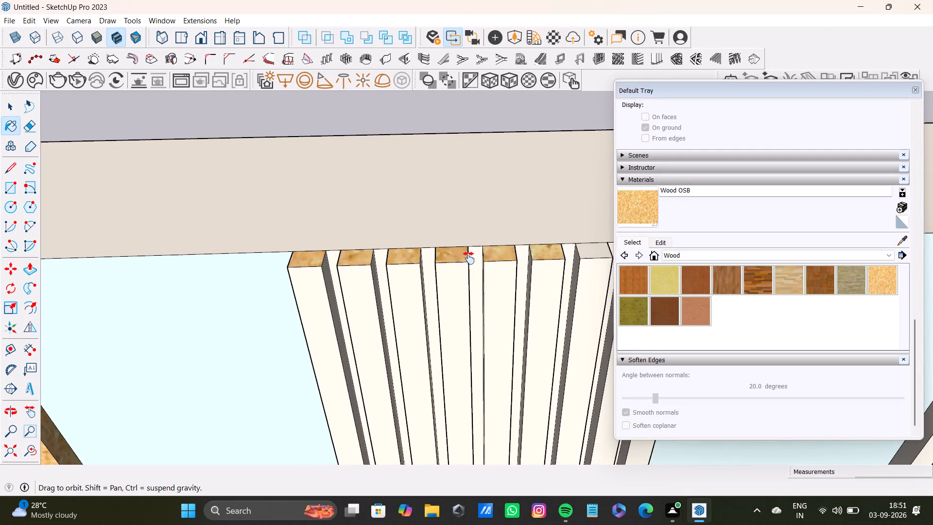
pyautogui.moveTo(469, 258); pyautogui.dragTo(376, 266, button='middle')
pyautogui.click(425, 256)
pyautogui.moveTo(462, 258); pyautogui.dragTo(477, 258)
pyautogui.click(505, 258)
# Paint the front faces of all nine slats in the fourth band with Wood OSB, from the ninth back to the first.
pyautogui.click(517, 283)
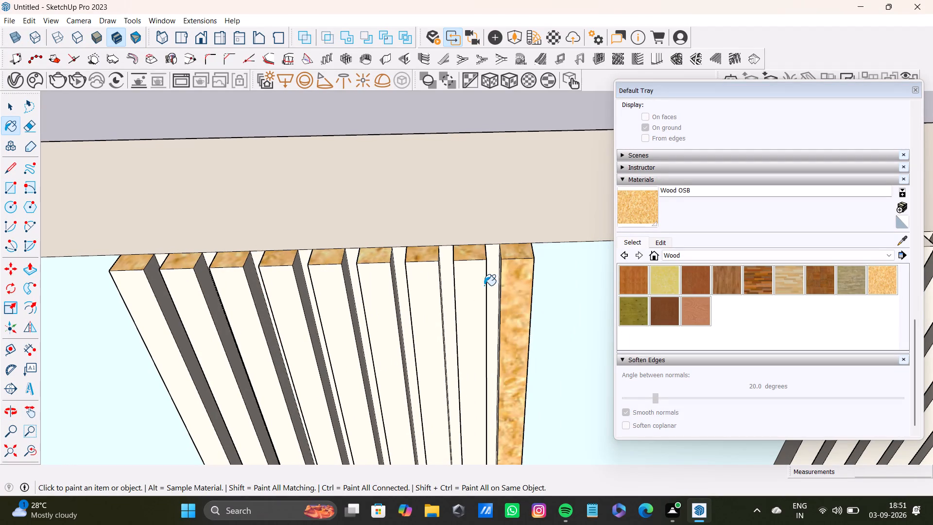
pyautogui.click(482, 285)
pyautogui.click(430, 291)
pyautogui.click(381, 302)
pyautogui.click(346, 308)
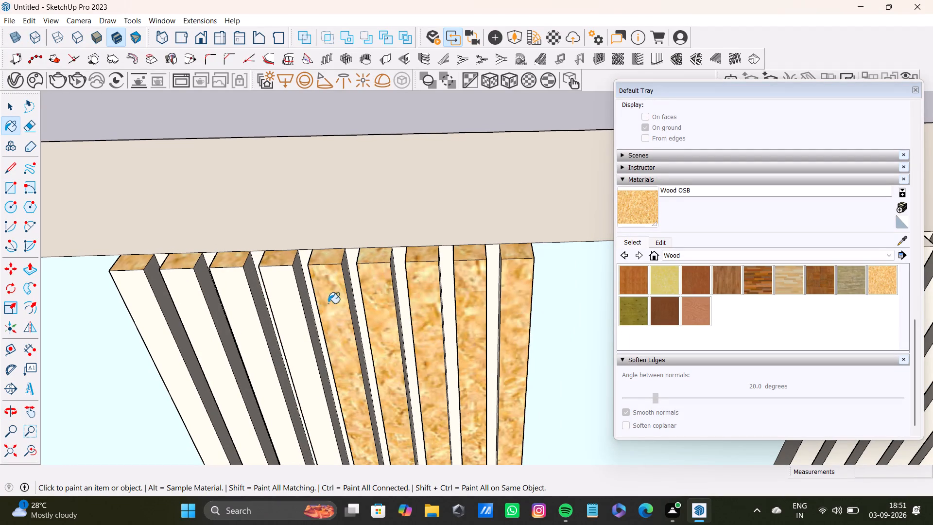
pyautogui.click(273, 300)
pyautogui.click(229, 301)
pyautogui.click(196, 302)
pyautogui.click(141, 307)
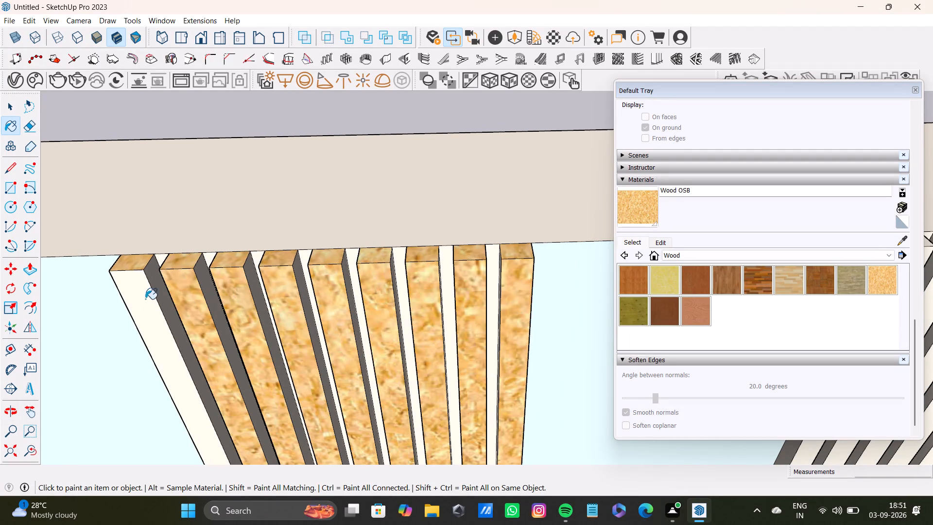
# Paint the shaded sides of the fourth band's first four slats with Wood OSB.
pyautogui.click(151, 277)
pyautogui.click(197, 277)
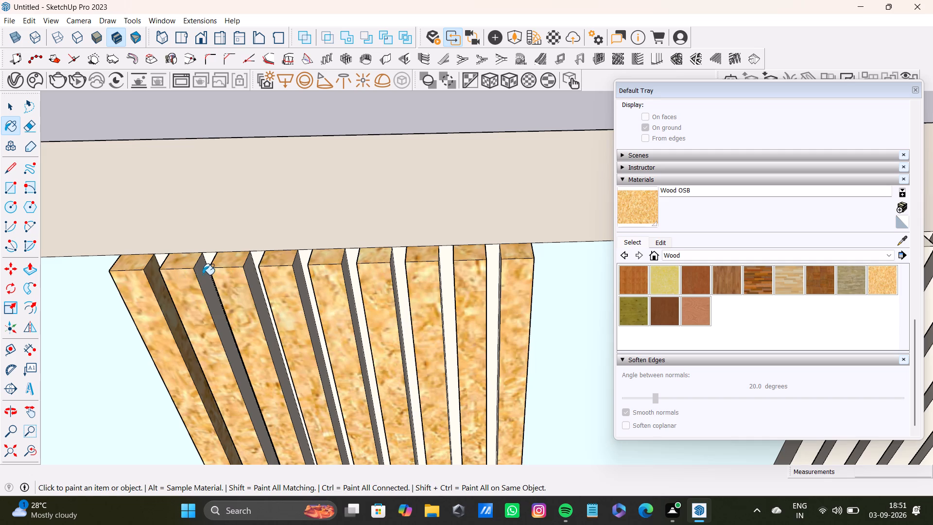
pyautogui.click(203, 275)
pyautogui.click(246, 271)
pyautogui.click(297, 270)
pyautogui.click(342, 272)
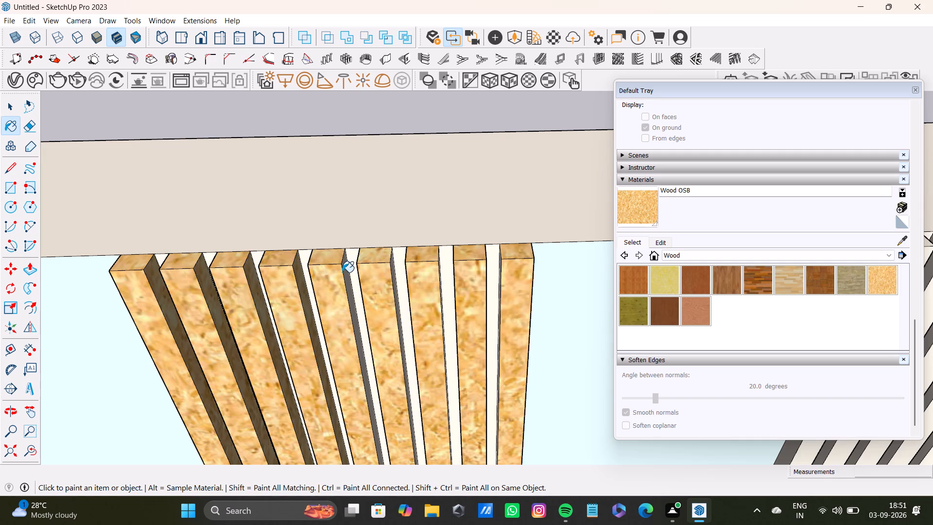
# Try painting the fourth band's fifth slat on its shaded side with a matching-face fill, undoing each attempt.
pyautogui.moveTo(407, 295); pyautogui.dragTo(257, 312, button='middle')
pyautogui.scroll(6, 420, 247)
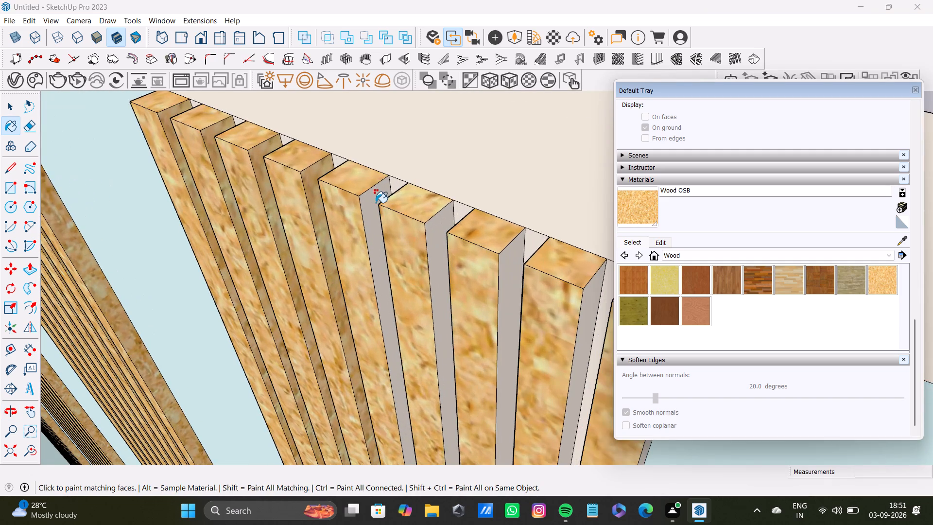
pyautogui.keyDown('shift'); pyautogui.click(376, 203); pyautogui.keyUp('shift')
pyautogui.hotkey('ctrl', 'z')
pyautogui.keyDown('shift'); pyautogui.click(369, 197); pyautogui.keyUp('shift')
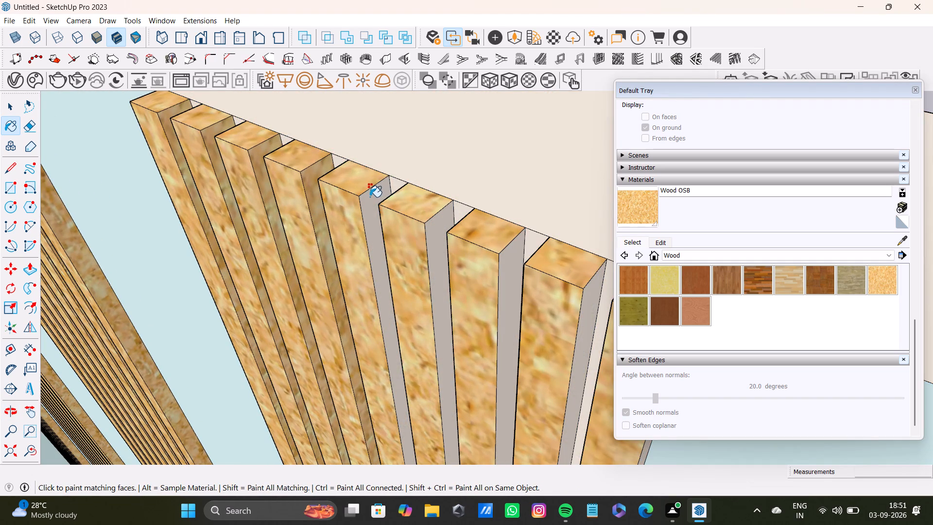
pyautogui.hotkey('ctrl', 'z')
# Select the unpainted shaded sides of the fourth band's fifth to ninth slats and paint them all with Wood OSB.
pyautogui.press('space')
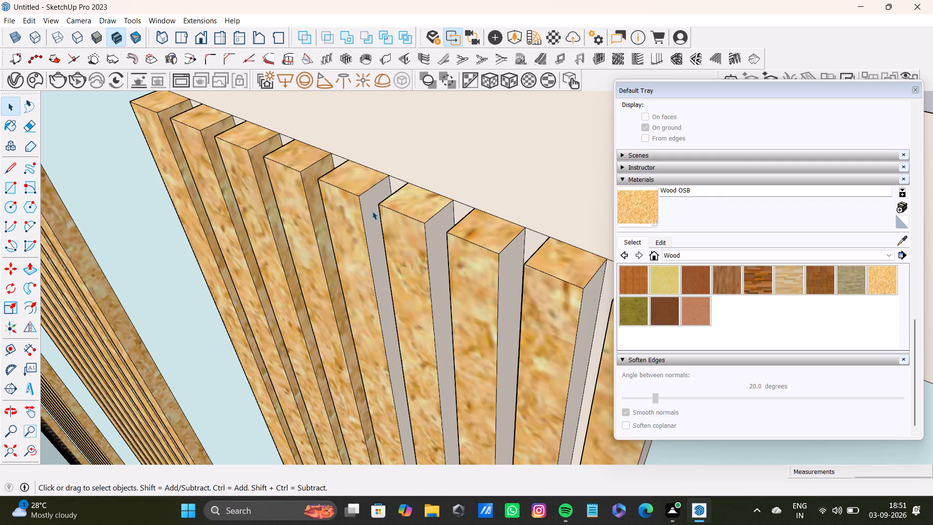
pyautogui.keyDown('shift'); pyautogui.click(372, 211); pyautogui.keyUp('shift')
pyautogui.keyDown('shift'); pyautogui.click(435, 241); pyautogui.keyUp('shift')
pyautogui.keyDown('shift'); pyautogui.click(513, 265); pyautogui.keyUp('shift')
pyautogui.keyDown('shift'); pyautogui.moveTo(536, 294); pyautogui.dragTo(443, 252, button='middle'); pyautogui.keyUp('shift')
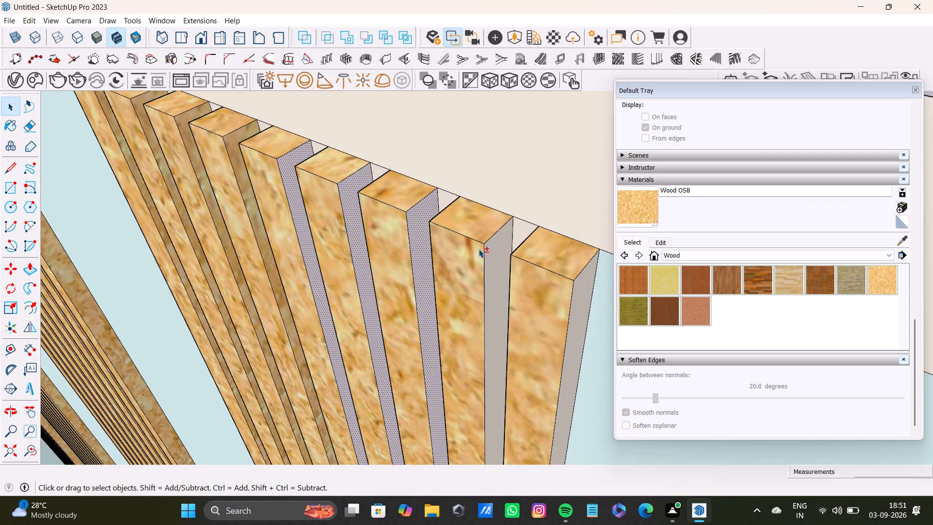
pyautogui.keyDown('shift'); pyautogui.click(487, 249); pyautogui.keyUp('shift')
pyautogui.keyDown('shift'); pyautogui.click(578, 299); pyautogui.keyUp('shift')
pyautogui.keyDown('shift'); pyautogui.click(639, 204); pyautogui.keyUp('shift')
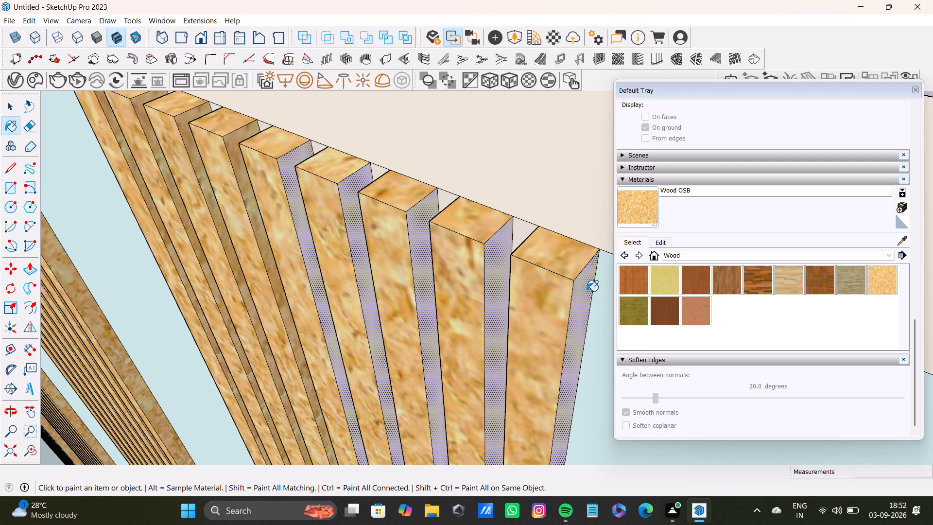
pyautogui.keyDown('shift'); pyautogui.click(585, 294); pyautogui.keyUp('shift')
# Select the opposite, unpainted sides of all nine slats in the fourth band and paint them together with Wood OSB.
pyautogui.keyDown('shift'); pyautogui.scroll(-5, 343, 268); pyautogui.keyUp('shift')
pyautogui.moveTo(320, 293); pyautogui.dragTo(661, 277, button='middle')
pyautogui.scroll(1, 477, 326)
pyautogui.scroll(-3, 477, 328)
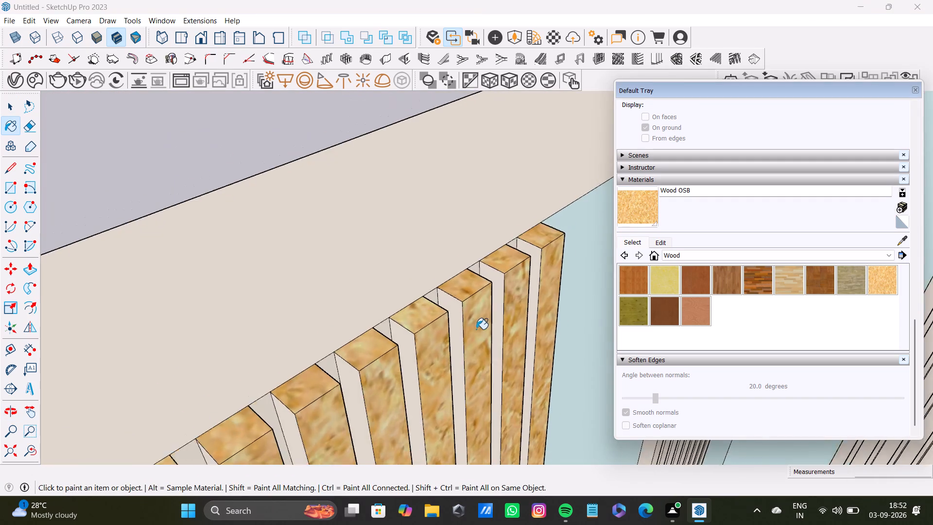
pyautogui.keyDown('shift'); pyautogui.moveTo(475, 332); pyautogui.dragTo(491, 188, button='middle'); pyautogui.keyUp('shift')
pyautogui.keyDown('shift'); pyautogui.scroll(3, 311, 280); pyautogui.keyUp('shift')
pyautogui.keyDown('shift'); pyautogui.moveTo(208, 301); pyautogui.dragTo(245, 236, button='middle'); pyautogui.keyUp('shift')
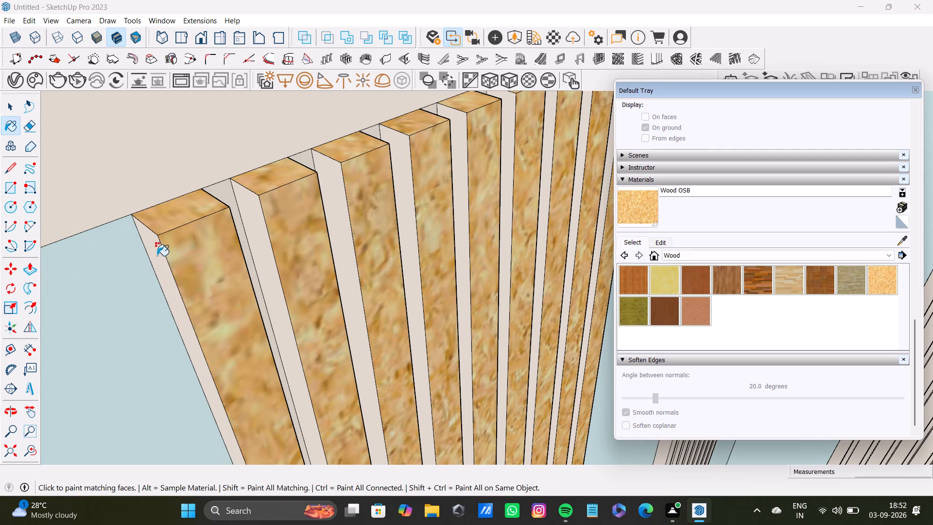
pyautogui.press('space')
pyautogui.click(157, 253)
pyautogui.keyDown('shift'); pyautogui.click(256, 213); pyautogui.keyUp('shift')
pyautogui.keyDown('shift'); pyautogui.click(336, 183); pyautogui.keyUp('shift')
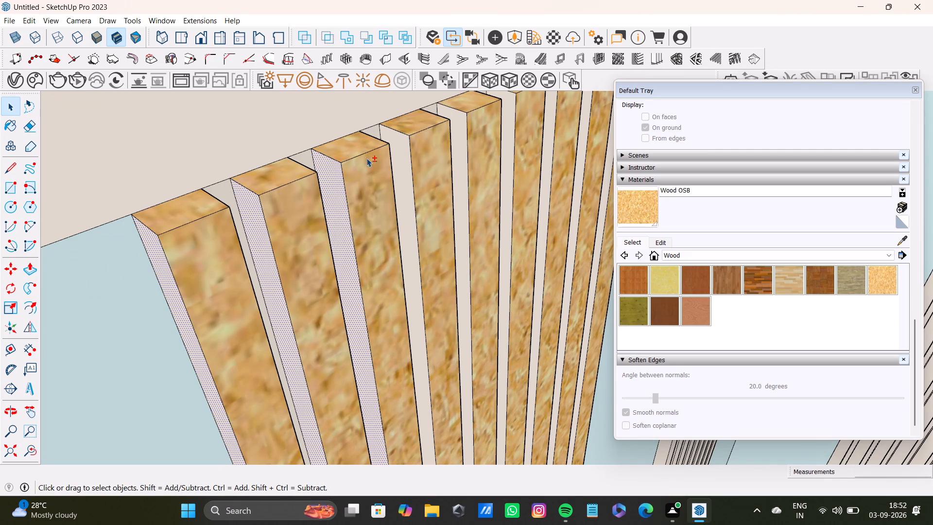
pyautogui.keyDown('shift'); pyautogui.click(402, 150); pyautogui.keyUp('shift')
pyautogui.keyDown('shift'); pyautogui.click(461, 126); pyautogui.keyUp('shift')
pyautogui.keyDown('shift'); pyautogui.moveTo(459, 127); pyautogui.dragTo(358, 250, button='middle'); pyautogui.keyUp('shift')
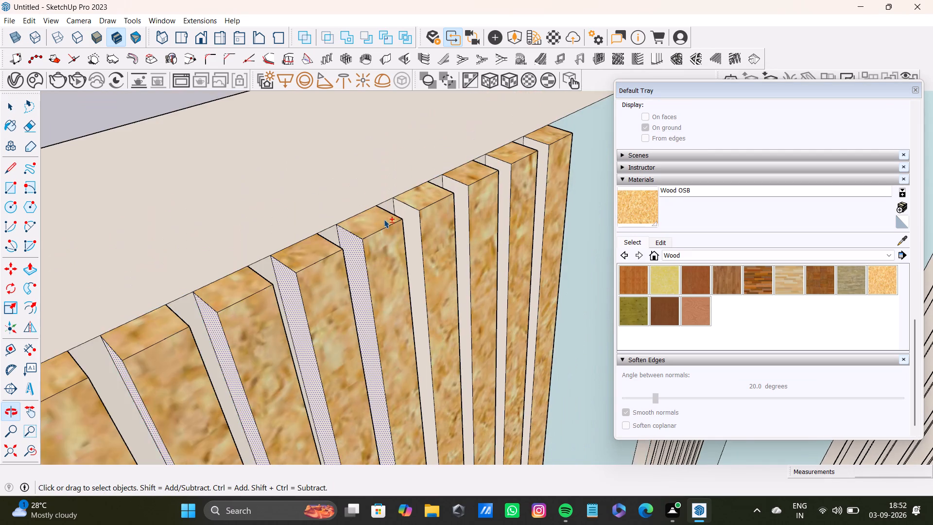
pyautogui.keyDown('shift'); pyautogui.scroll(3, 389, 217); pyautogui.keyUp('shift')
pyautogui.keyDown('shift'); pyautogui.click(418, 216); pyautogui.keyUp('shift')
pyautogui.keyDown('shift'); pyautogui.click(483, 190); pyautogui.keyUp('shift')
pyautogui.keyDown('shift'); pyautogui.moveTo(508, 169); pyautogui.dragTo(434, 243, button='middle'); pyautogui.keyUp('shift')
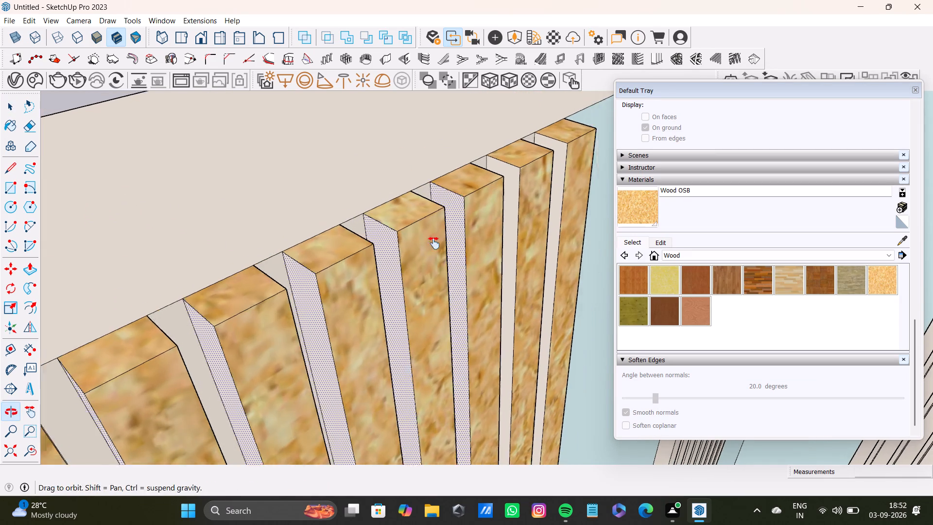
pyautogui.keyDown('shift'); pyautogui.moveTo(434, 243); pyautogui.dragTo(421, 261, button='middle'); pyautogui.keyUp('shift')
pyautogui.keyDown('shift'); pyautogui.click(461, 240); pyautogui.keyUp('shift')
pyautogui.keyDown('shift'); pyautogui.click(513, 209); pyautogui.keyUp('shift')
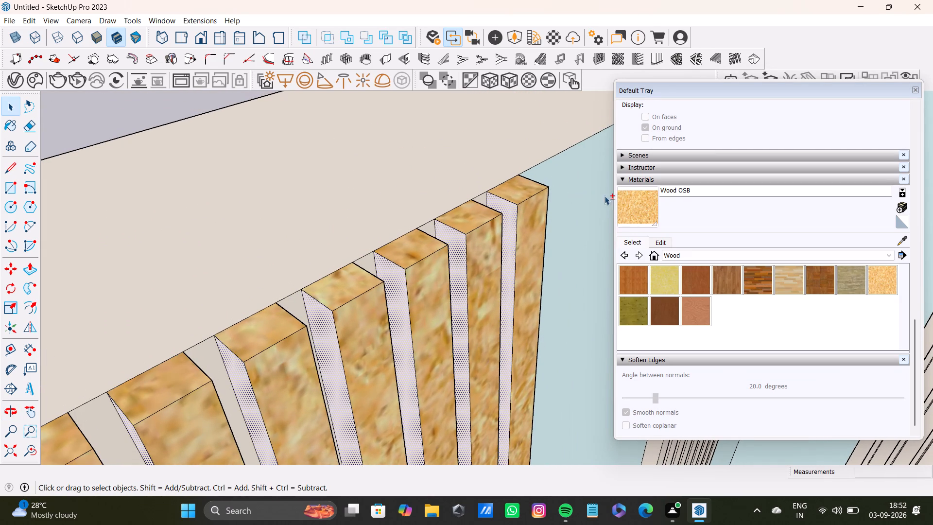
pyautogui.keyDown('shift'); pyautogui.click(636, 204); pyautogui.keyUp('shift')
pyautogui.keyDown('shift'); pyautogui.click(505, 214); pyautogui.keyUp('shift')
# Paint the tops of the fifth band's nine slats, plus the seventh slat's exposed side, with Wood OSB.
pyautogui.keyDown('shift'); pyautogui.scroll(-6, 486, 247); pyautogui.keyUp('shift')
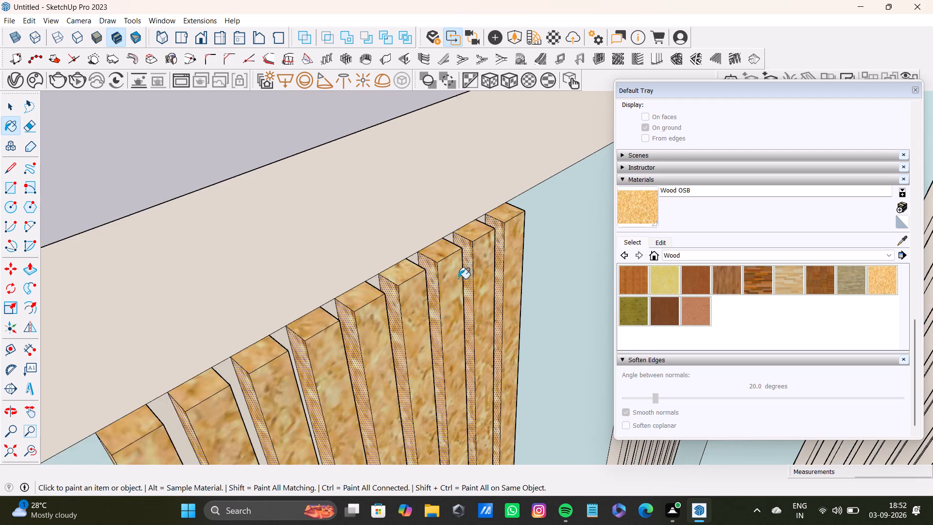
pyautogui.keyDown('shift'); pyautogui.scroll(-13, 458, 279); pyautogui.keyUp('shift')
pyautogui.keyDown('shift'); pyautogui.moveTo(502, 275); pyautogui.dragTo(356, 353, button='middle'); pyautogui.keyUp('shift')
pyautogui.keyDown('shift'); pyautogui.scroll(9, 437, 298); pyautogui.keyUp('shift')
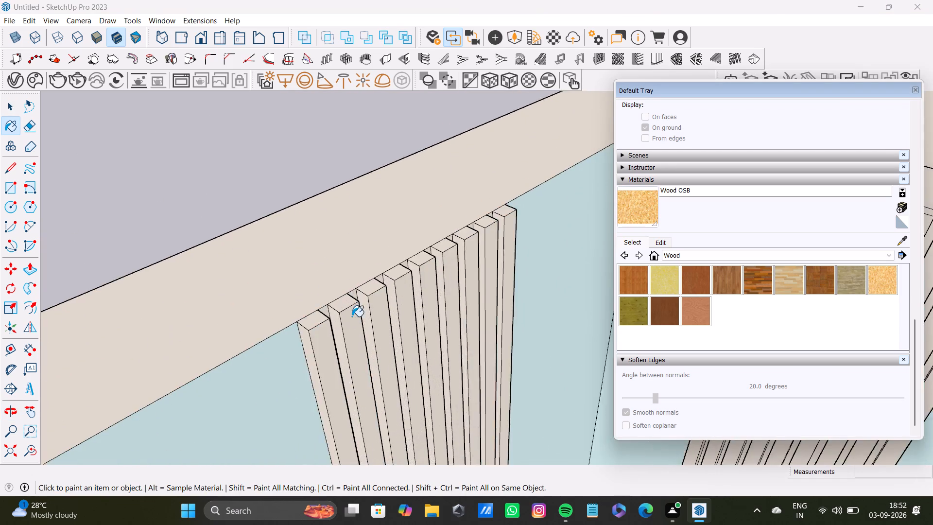
pyautogui.keyDown('shift'); pyautogui.scroll(8, 352, 316); pyautogui.keyUp('shift')
pyautogui.keyDown('shift'); pyautogui.click(288, 318); pyautogui.keyUp('shift')
pyautogui.keyDown('shift'); pyautogui.click(332, 290); pyautogui.keyUp('shift')
pyautogui.keyDown('shift'); pyautogui.click(396, 265); pyautogui.keyUp('shift')
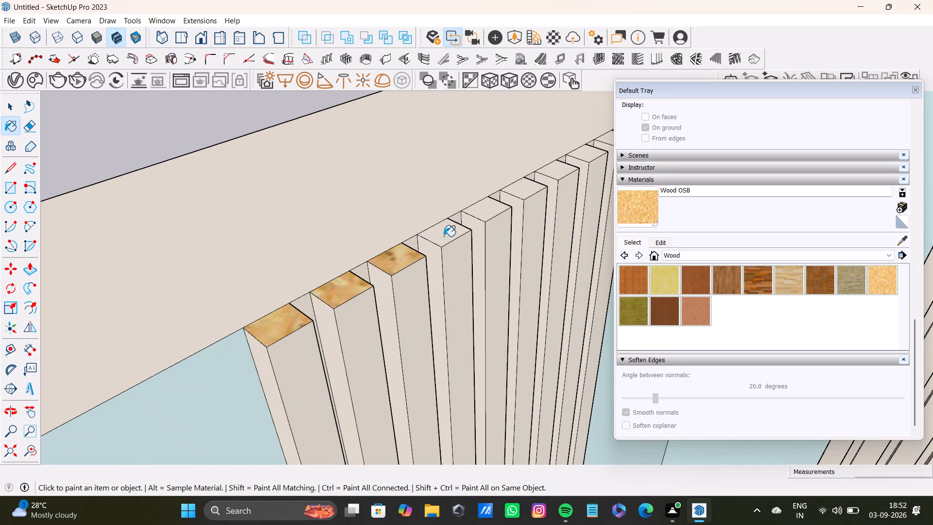
pyautogui.keyDown('shift'); pyautogui.click(444, 236); pyautogui.keyUp('shift')
pyautogui.keyDown('shift'); pyautogui.click(491, 203); pyautogui.keyUp('shift')
pyautogui.keyDown('shift'); pyautogui.click(525, 194); pyautogui.keyUp('shift')
pyautogui.keyDown('shift'); pyautogui.click(548, 180); pyautogui.keyUp('shift')
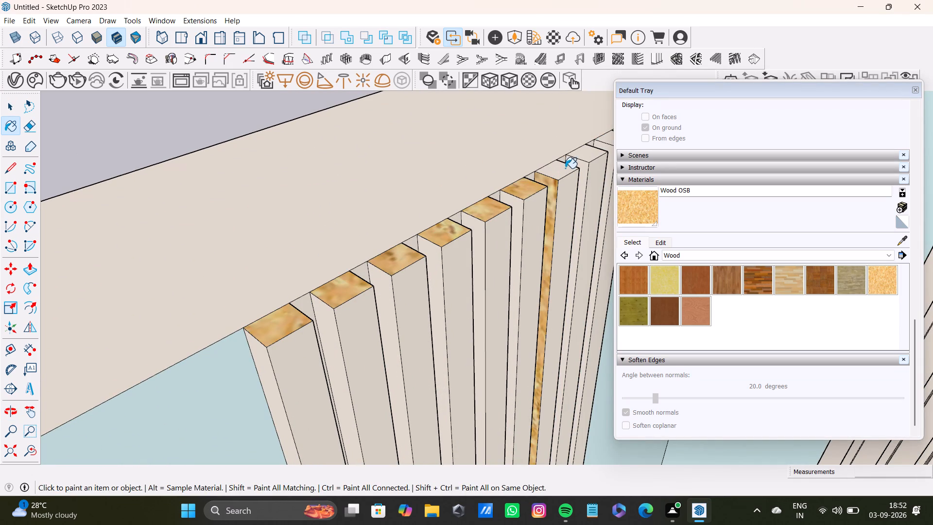
pyautogui.keyDown('shift'); pyautogui.click(565, 168); pyautogui.keyUp('shift')
pyautogui.keyDown('shift'); pyautogui.moveTo(558, 174); pyautogui.dragTo(453, 265, button='middle'); pyautogui.keyUp('shift')
pyautogui.keyDown('shift'); pyautogui.click(494, 240); pyautogui.keyUp('shift')
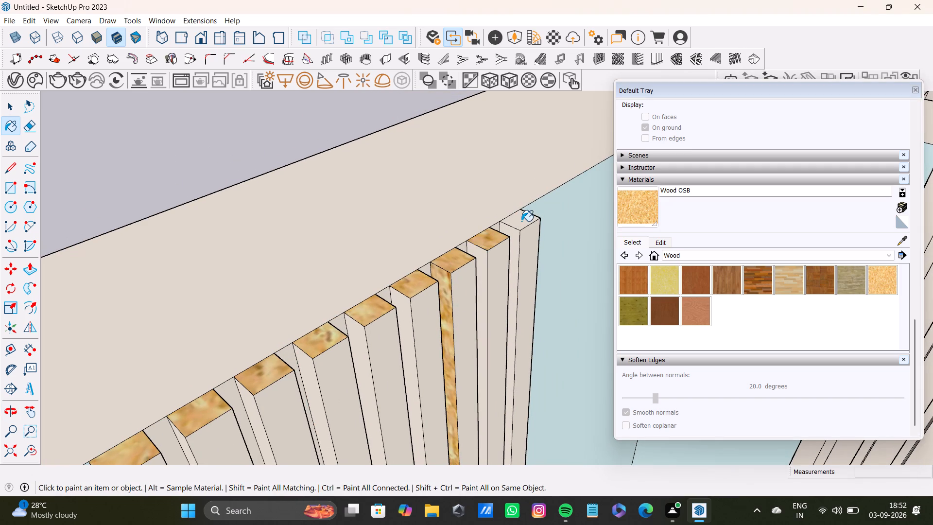
pyautogui.keyDown('shift'); pyautogui.click(521, 221); pyautogui.keyUp('shift')
# Paint the remaining front and exposed side faces of the fifth band's ninth to fifth slats with Wood OSB.
pyautogui.keyDown('shift'); pyautogui.click(525, 240); pyautogui.keyUp('shift')
pyautogui.keyDown('shift'); pyautogui.click(512, 240); pyautogui.keyUp('shift')
pyautogui.keyDown('shift'); pyautogui.click(501, 260); pyautogui.keyUp('shift')
pyautogui.keyDown('shift'); pyautogui.click(476, 256); pyautogui.keyUp('shift')
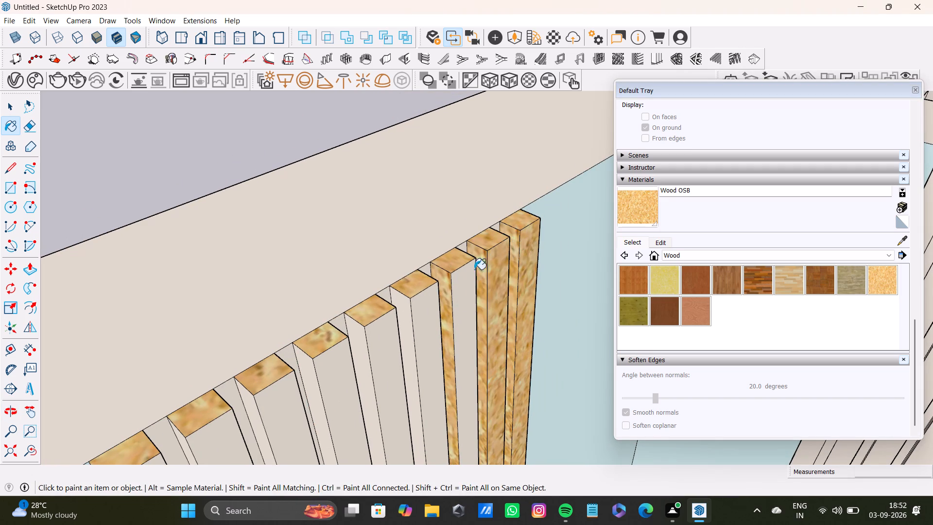
pyautogui.keyDown('shift'); pyautogui.click(469, 282); pyautogui.keyUp('shift')
pyautogui.keyDown('shift'); pyautogui.click(424, 304); pyautogui.keyUp('shift')
pyautogui.keyDown('shift'); pyautogui.click(397, 304); pyautogui.keyUp('shift')
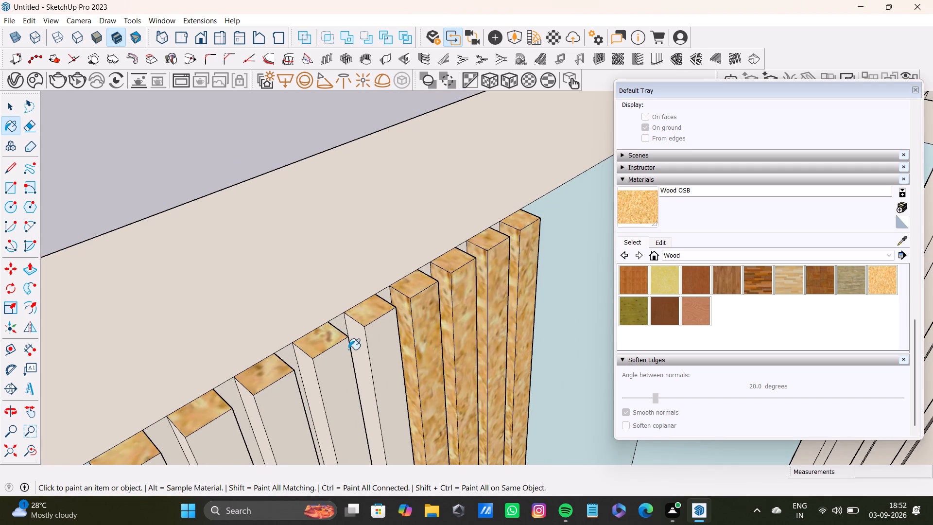
pyautogui.keyDown('shift'); pyautogui.click(378, 347); pyautogui.keyUp('shift')
pyautogui.keyDown('shift'); pyautogui.click(353, 339); pyautogui.keyUp('shift')
# Paint the front and exposed side of the fifth band's fourth, third, second and first slats with Wood OSB.
pyautogui.keyDown('shift'); pyautogui.scroll(-4, 361, 348); pyautogui.keyUp('shift')
pyautogui.keyDown('shift'); pyautogui.moveTo(360, 358); pyautogui.dragTo(394, 229, button='middle'); pyautogui.keyUp('shift')
pyautogui.keyDown('shift'); pyautogui.scroll(3, 362, 275); pyautogui.keyUp('shift')
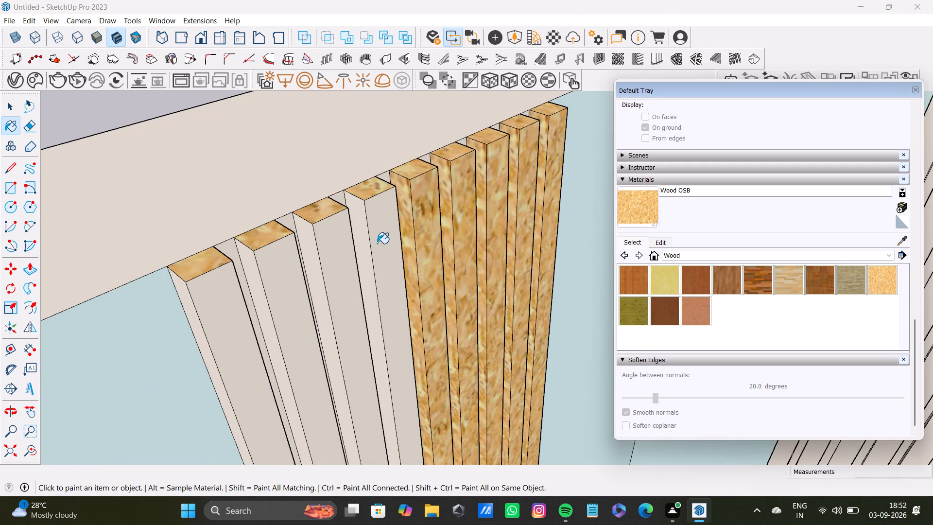
pyautogui.keyDown('shift'); pyautogui.click(377, 244); pyautogui.keyUp('shift')
pyautogui.keyDown('shift'); pyautogui.click(361, 241); pyautogui.keyUp('shift')
pyautogui.keyDown('shift'); pyautogui.click(341, 265); pyautogui.keyUp('shift')
pyautogui.keyDown('shift'); pyautogui.click(314, 267); pyautogui.keyUp('shift')
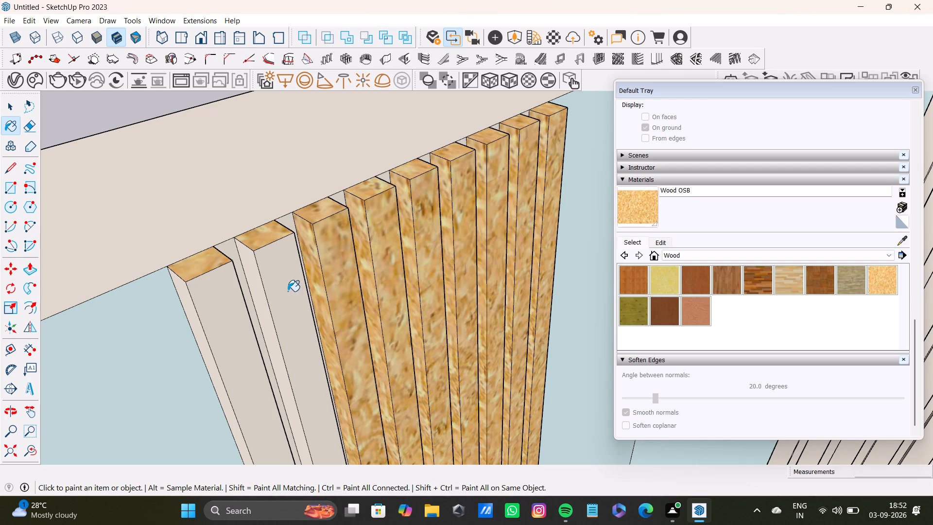
pyautogui.keyDown('shift'); pyautogui.click(288, 291); pyautogui.keyUp('shift')
pyautogui.keyDown('shift'); pyautogui.click(253, 283); pyautogui.keyUp('shift')
pyautogui.keyDown('shift'); pyautogui.click(220, 319); pyautogui.keyUp('shift')
pyautogui.keyDown('shift'); pyautogui.click(184, 304); pyautogui.keyUp('shift')
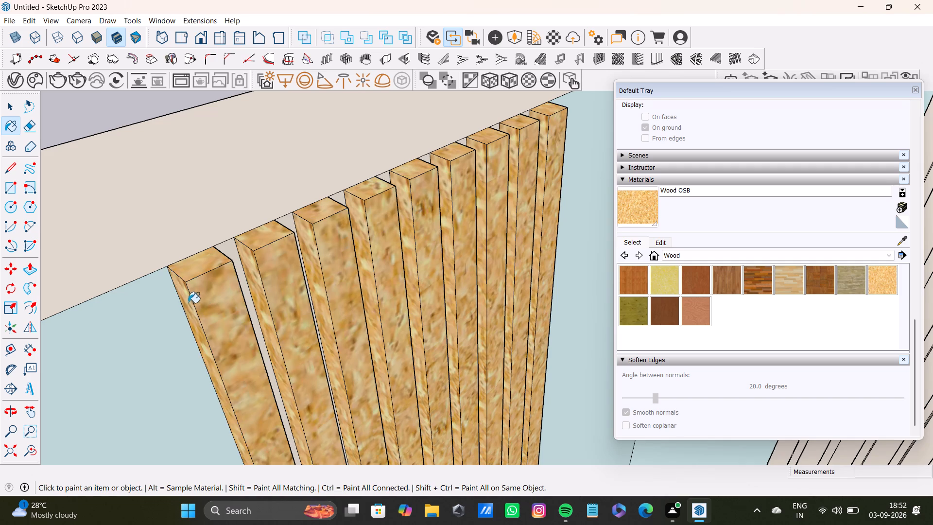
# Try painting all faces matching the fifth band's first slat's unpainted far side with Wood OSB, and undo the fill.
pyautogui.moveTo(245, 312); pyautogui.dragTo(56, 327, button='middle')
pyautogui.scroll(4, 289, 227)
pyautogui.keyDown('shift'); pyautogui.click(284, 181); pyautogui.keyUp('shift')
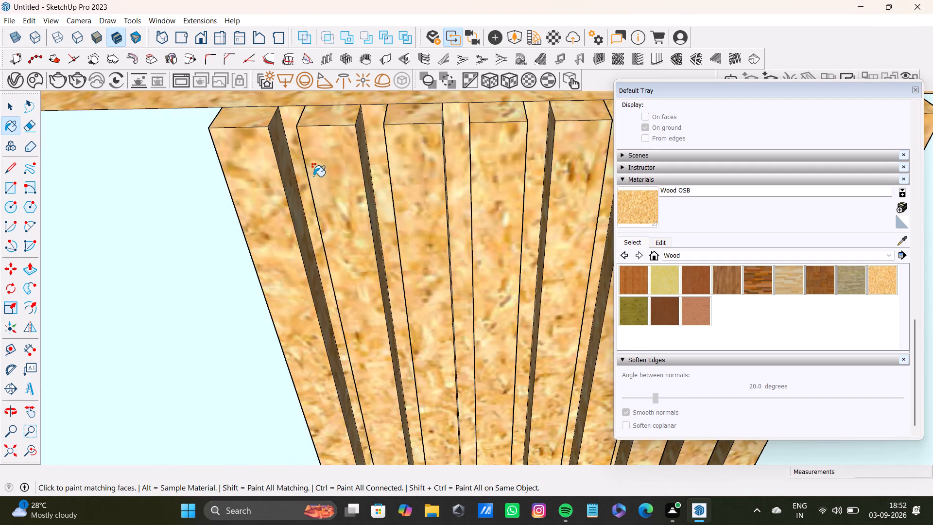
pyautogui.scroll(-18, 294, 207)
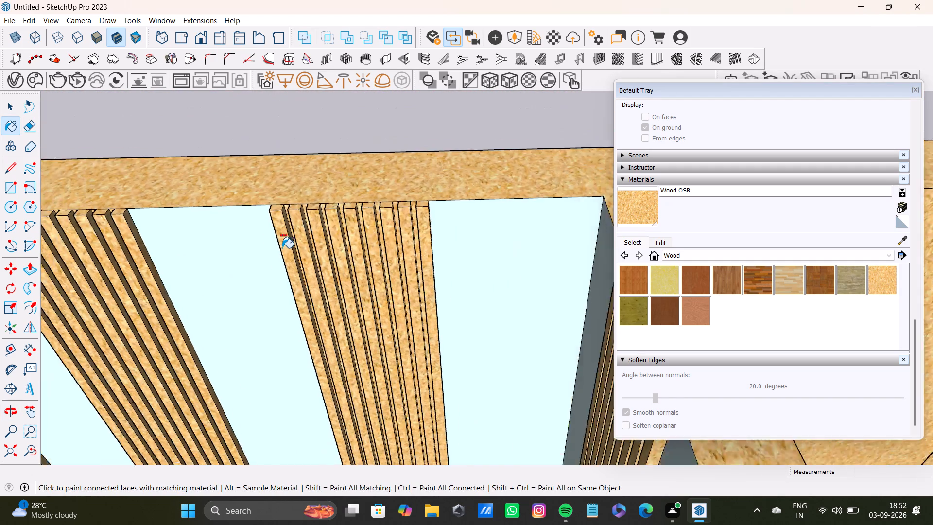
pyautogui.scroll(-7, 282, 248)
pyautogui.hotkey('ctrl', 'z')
# Select the unpainted far side of the fifth band's first slat and paint it with Wood OSB.
pyautogui.keyDown('ctrl'); pyautogui.scroll(13, 270, 234); pyautogui.keyUp('ctrl')
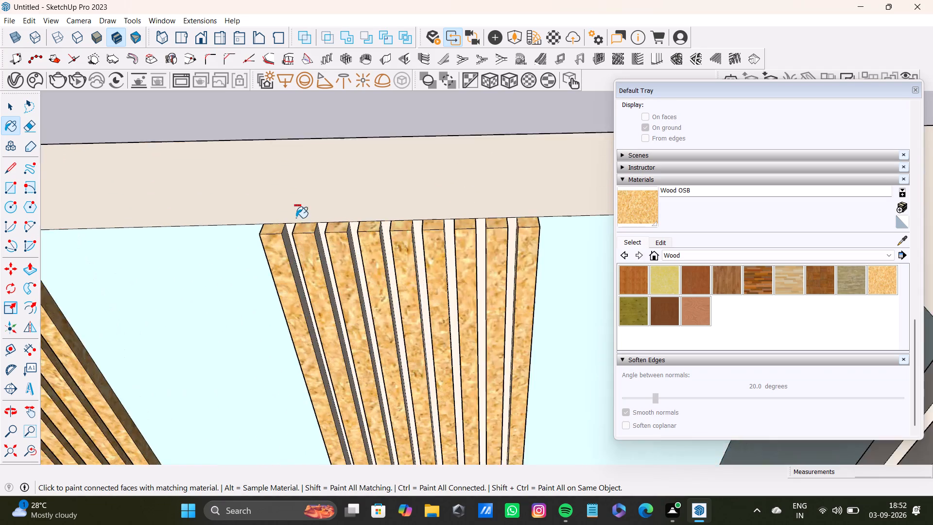
pyautogui.keyDown('ctrl'); pyautogui.scroll(11, 296, 218); pyautogui.keyUp('ctrl')
pyautogui.press('space')
pyautogui.click(279, 246)
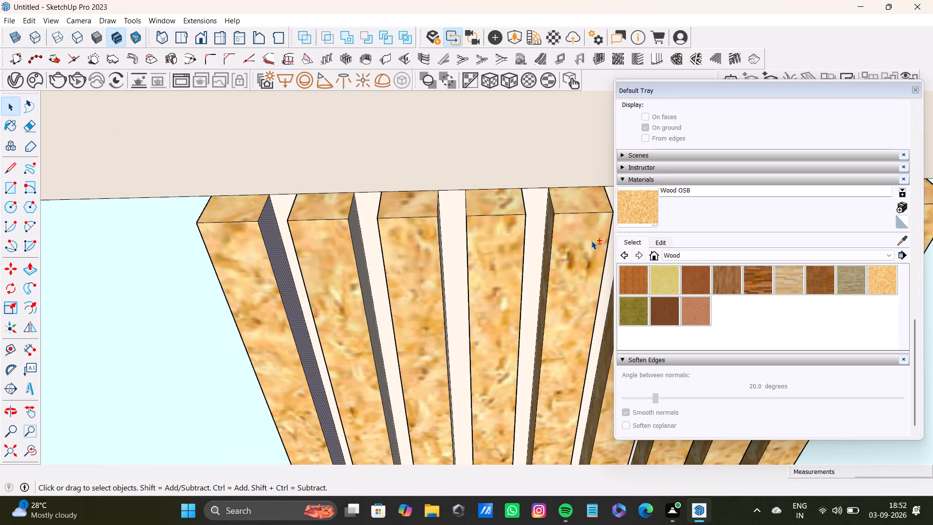
pyautogui.keyDown('shift'); pyautogui.click(628, 212); pyautogui.keyUp('shift')
pyautogui.keyDown('shift'); pyautogui.click(266, 227); pyautogui.keyUp('shift')
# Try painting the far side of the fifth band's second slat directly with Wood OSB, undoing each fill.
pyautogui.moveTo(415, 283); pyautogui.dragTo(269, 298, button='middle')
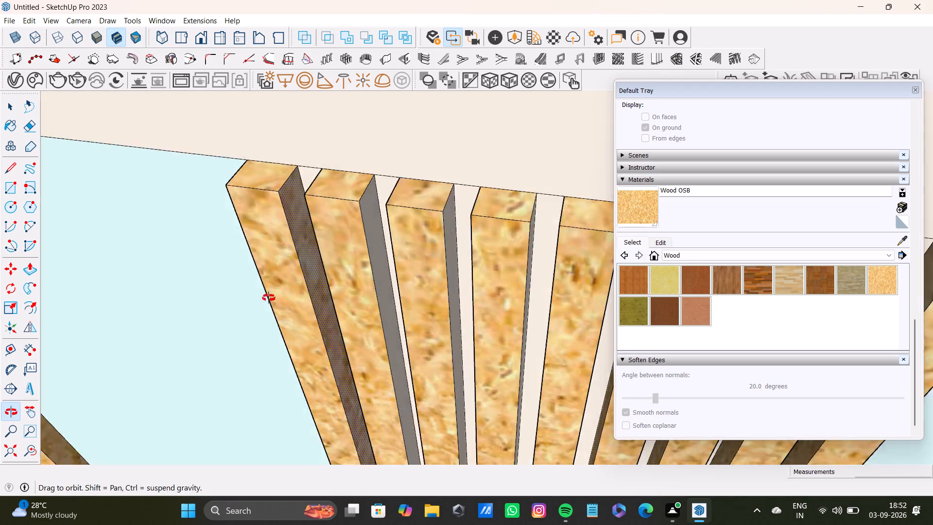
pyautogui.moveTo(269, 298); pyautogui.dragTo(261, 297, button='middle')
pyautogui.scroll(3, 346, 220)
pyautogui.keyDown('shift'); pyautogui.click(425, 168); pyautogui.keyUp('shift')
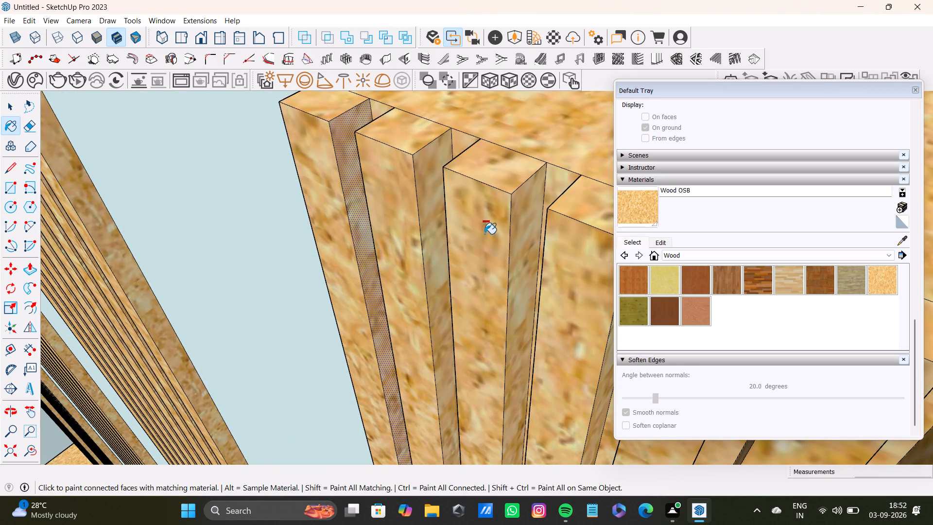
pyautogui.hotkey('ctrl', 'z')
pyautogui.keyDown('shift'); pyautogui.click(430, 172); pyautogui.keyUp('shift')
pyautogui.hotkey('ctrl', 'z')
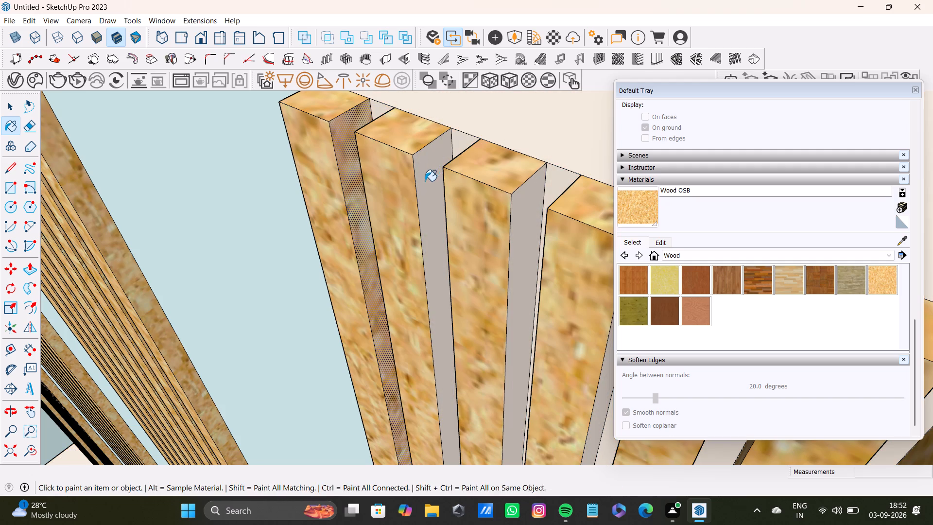
# Select the unpainted far sides of the fifth band's second and third slats and paint both with Wood OSB.
pyautogui.press('space')
pyautogui.click(425, 181)
pyautogui.keyDown('shift'); pyautogui.click(530, 216); pyautogui.keyUp('shift')
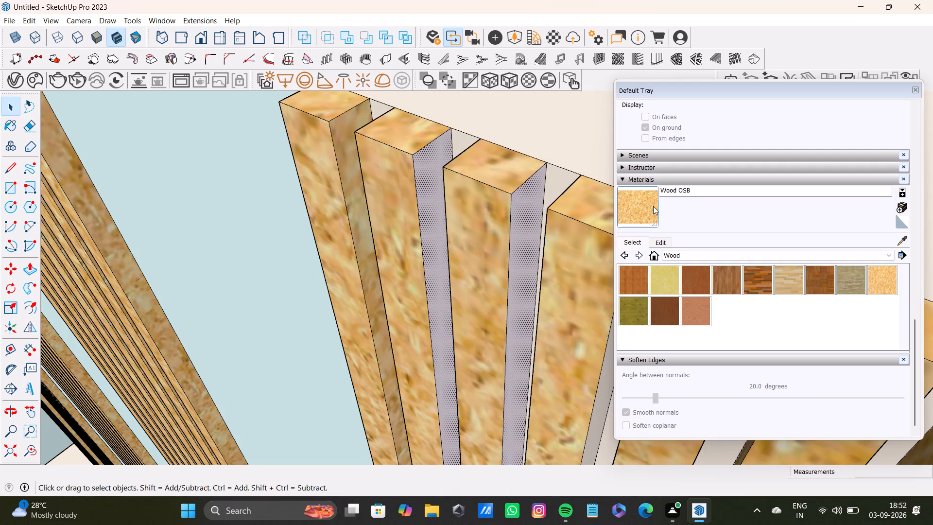
pyautogui.keyDown('shift'); pyautogui.moveTo(653, 206); pyautogui.dragTo(645, 206); pyautogui.keyUp('shift')
pyautogui.keyDown('shift'); pyautogui.click(426, 157); pyautogui.keyUp('shift')
# Paint the unpainted far sides of the fifth band's fourth through ninth slats directly with Wood OSB, one after another.
pyautogui.keyDown('shift'); pyautogui.moveTo(509, 233); pyautogui.dragTo(308, 162, button='middle'); pyautogui.keyUp('shift')
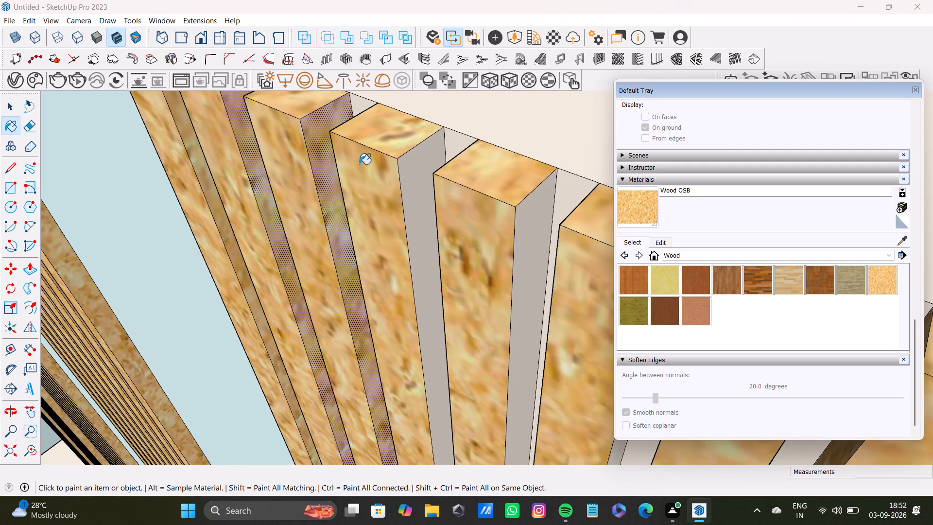
pyautogui.keyDown('shift'); pyautogui.click(403, 166); pyautogui.keyUp('shift')
pyautogui.keyDown('shift'); pyautogui.moveTo(519, 210); pyautogui.dragTo(523, 216); pyautogui.keyUp('shift')
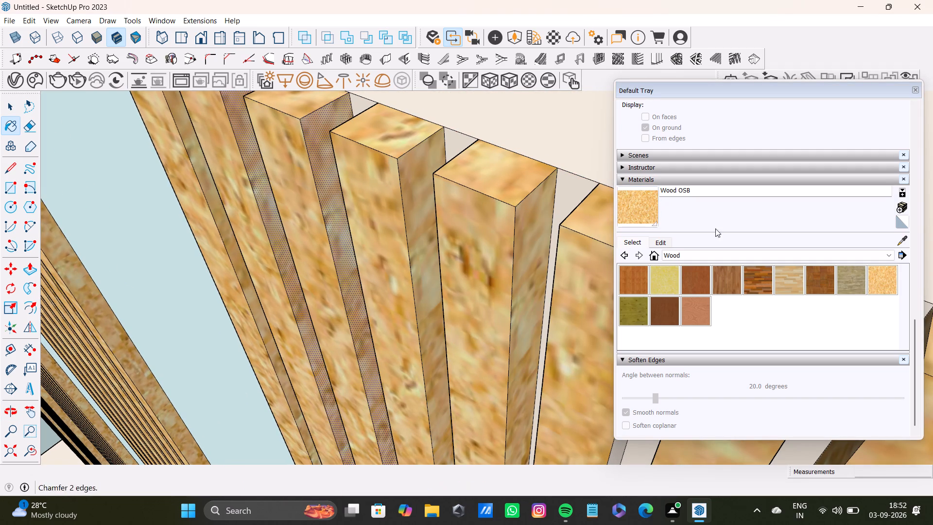
pyautogui.keyDown('shift'); pyautogui.scroll(-9, 660, 309); pyautogui.keyUp('shift')
pyautogui.keyDown('shift'); pyautogui.moveTo(506, 262); pyautogui.dragTo(444, 178, button='middle'); pyautogui.keyUp('shift')
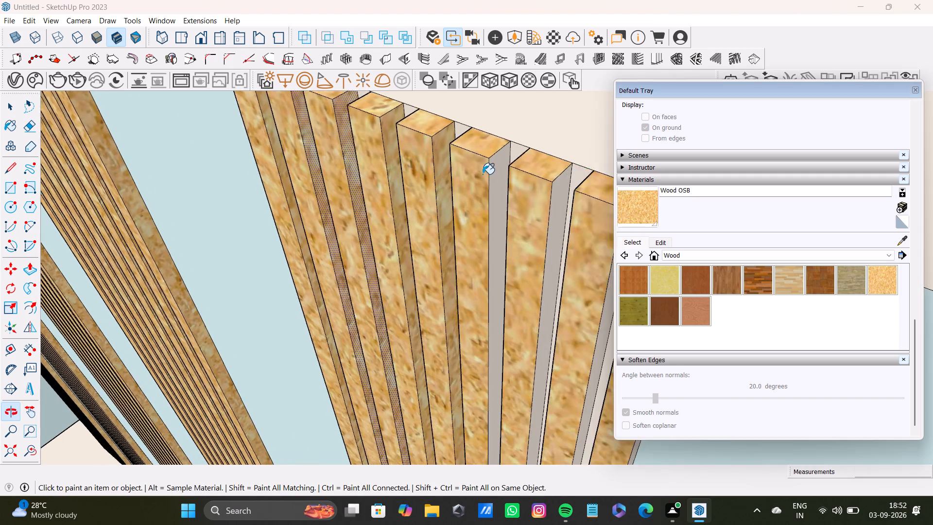
pyautogui.keyDown('shift'); pyautogui.scroll(4, 485, 176); pyautogui.keyUp('shift')
pyautogui.keyDown('shift'); pyautogui.click(503, 172); pyautogui.keyUp('shift')
pyautogui.keyDown('shift'); pyautogui.moveTo(524, 187); pyautogui.dragTo(411, 112, button='middle'); pyautogui.keyUp('shift')
pyautogui.keyDown('shift'); pyautogui.moveTo(472, 134); pyautogui.dragTo(479, 135); pyautogui.keyUp('shift')
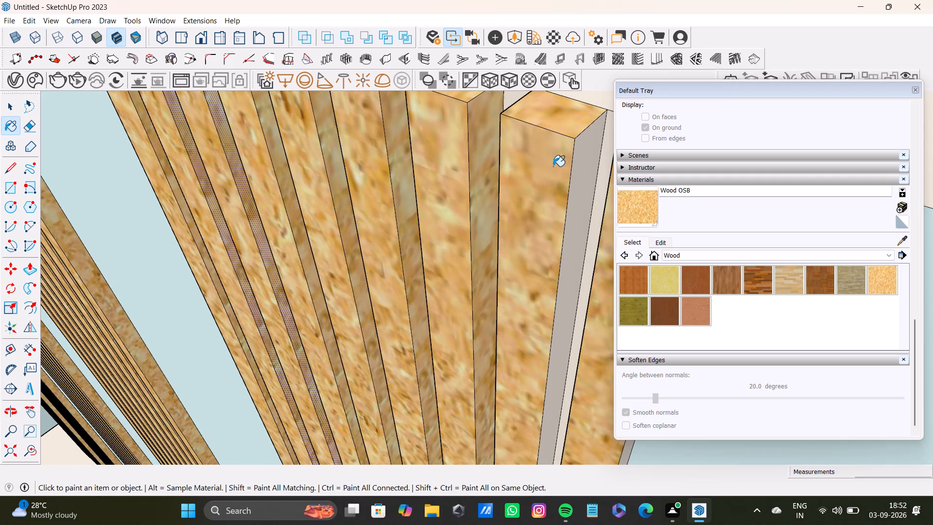
pyautogui.keyDown('shift'); pyautogui.click(583, 170); pyautogui.keyUp('shift')
pyautogui.keyDown('shift'); pyautogui.scroll(-5, 559, 178); pyautogui.keyUp('shift')
pyautogui.keyDown('shift'); pyautogui.moveTo(559, 186); pyautogui.dragTo(335, 117, button='middle'); pyautogui.keyUp('shift')
pyautogui.keyDown('shift'); pyautogui.scroll(2, 390, 134); pyautogui.keyUp('shift')
pyautogui.keyDown('shift'); pyautogui.click(410, 135); pyautogui.keyUp('shift')
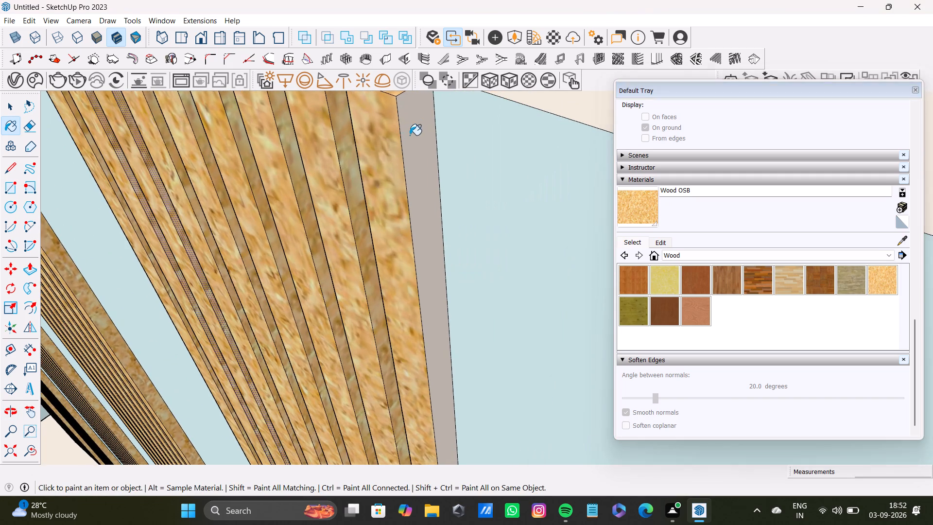
# Inspect the slat bands along the wall and around the room corner for faces that still need Wood OSB.
pyautogui.keyDown('shift'); pyautogui.scroll(-9, 394, 161); pyautogui.keyUp('shift')
pyautogui.keyDown('shift'); pyautogui.moveTo(354, 174); pyautogui.dragTo(537, 302, button='middle'); pyautogui.keyUp('shift')
pyautogui.keyDown('shift'); pyautogui.scroll(-4, 414, 255); pyautogui.keyUp('shift')
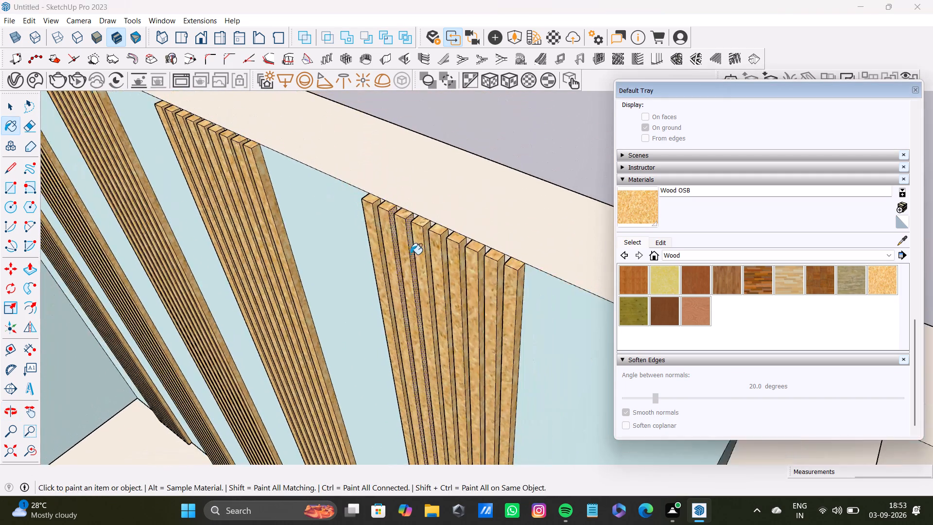
pyautogui.keyDown('shift'); pyautogui.scroll(-10, 411, 254); pyautogui.keyUp('shift')
pyautogui.moveTo(338, 246); pyautogui.dragTo(535, 331, button='middle')
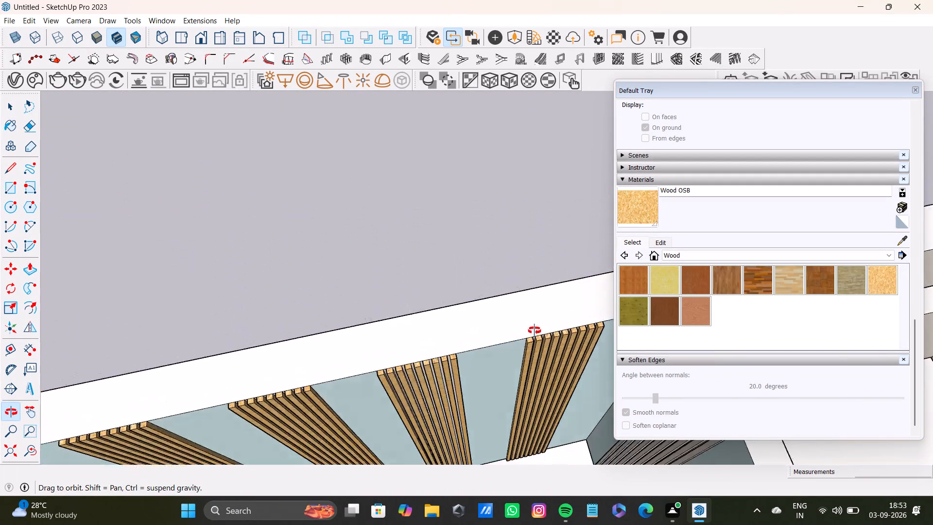
pyautogui.moveTo(535, 331); pyautogui.dragTo(467, 173, button='middle')
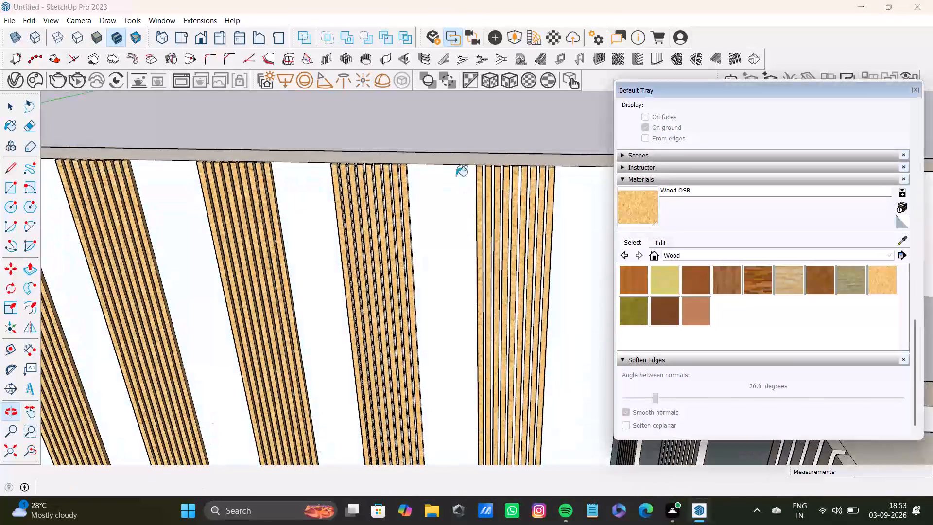
pyautogui.scroll(-8, 412, 236)
pyautogui.moveTo(437, 290); pyautogui.dragTo(669, 354, button='middle')
pyautogui.scroll(7, 506, 306)
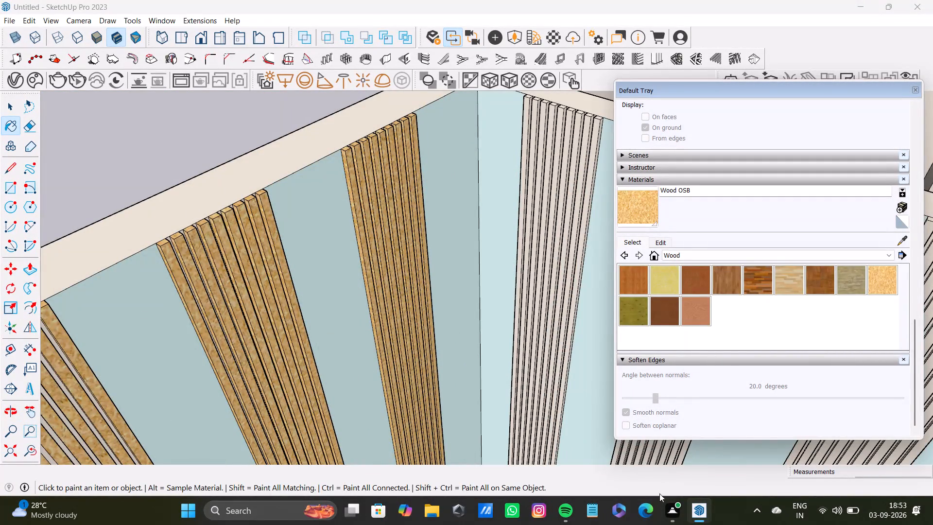
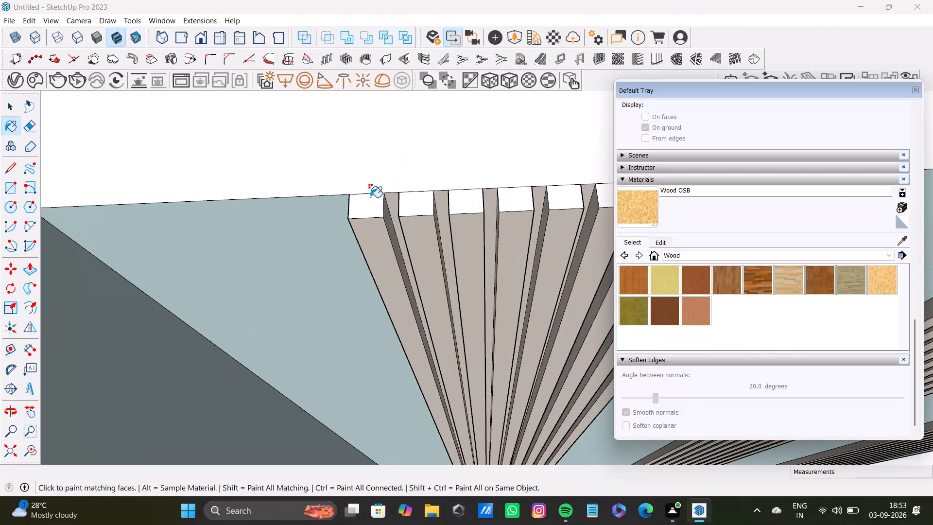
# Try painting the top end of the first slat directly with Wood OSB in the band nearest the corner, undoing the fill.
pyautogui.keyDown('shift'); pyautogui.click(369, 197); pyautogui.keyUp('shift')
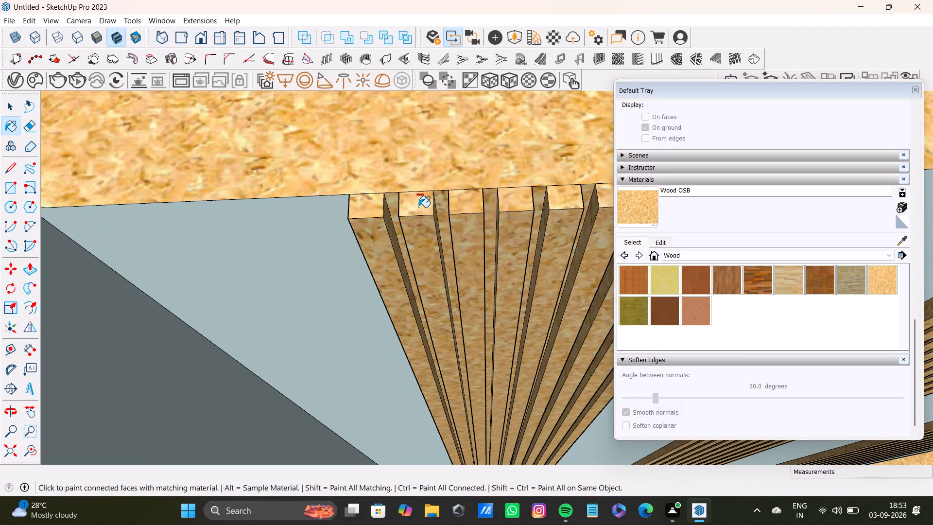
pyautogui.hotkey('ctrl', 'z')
# Paint all nine slat top ends of the band nearest the corner with Wood OSB, selecting the first two and filling them together.
pyautogui.press('space')
pyautogui.click(372, 207)
pyautogui.keyDown('shift'); pyautogui.click(419, 211); pyautogui.keyUp('shift')
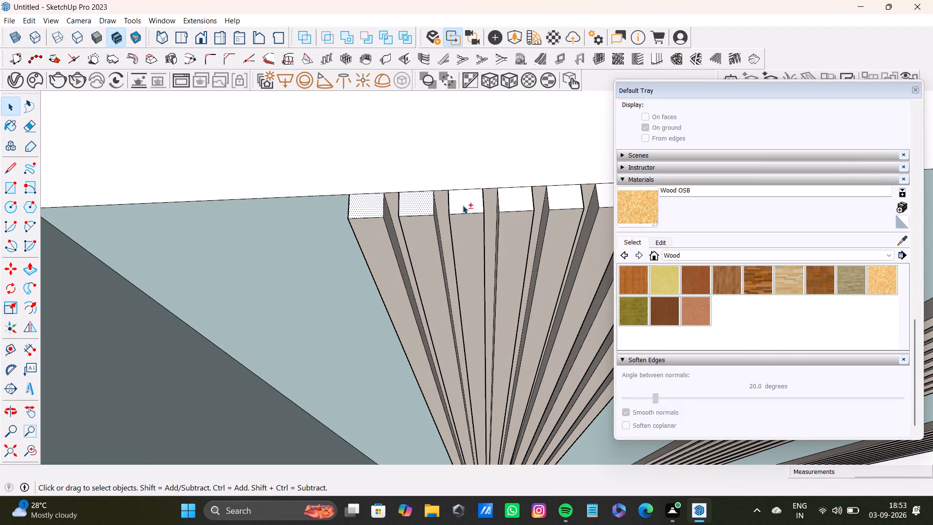
pyautogui.keyDown('shift'); pyautogui.click(623, 209); pyautogui.keyUp('shift')
pyautogui.keyDown('shift'); pyautogui.click(368, 210); pyautogui.keyUp('shift')
pyautogui.keyDown('shift'); pyautogui.click(421, 206); pyautogui.keyUp('shift')
pyautogui.keyDown('shift'); pyautogui.click(467, 206); pyautogui.keyUp('shift')
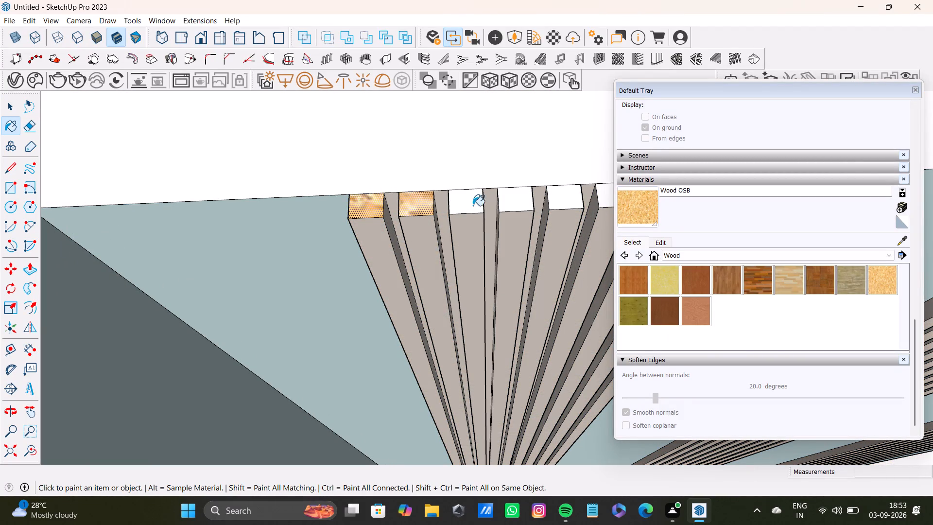
pyautogui.keyDown('shift'); pyautogui.click(522, 204); pyautogui.keyUp('shift')
pyautogui.keyDown('shift'); pyautogui.moveTo(569, 203); pyautogui.dragTo(332, 199, button='middle'); pyautogui.keyUp('shift')
pyautogui.keyDown('shift'); pyautogui.click(329, 198); pyautogui.keyUp('shift')
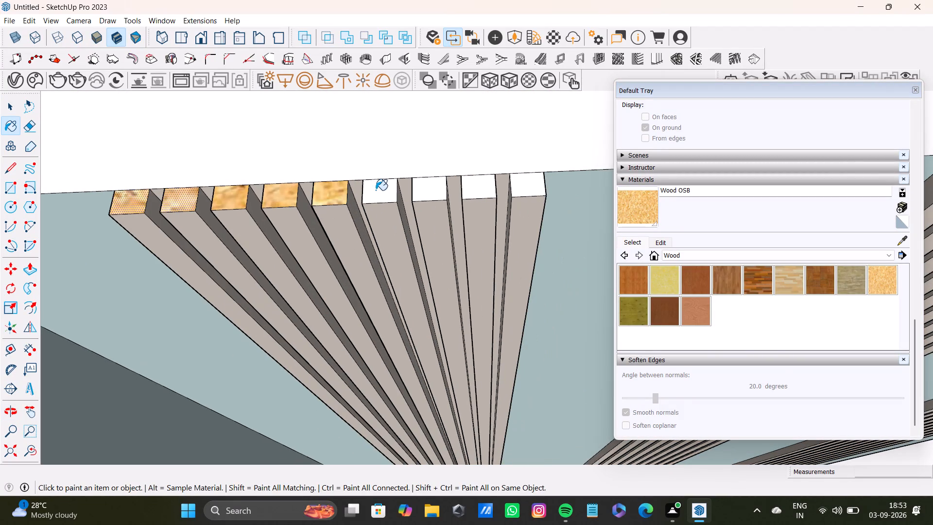
pyautogui.keyDown('shift'); pyautogui.click(376, 190); pyautogui.keyUp('shift')
pyautogui.keyDown('shift'); pyautogui.click(419, 189); pyautogui.keyUp('shift')
pyautogui.keyDown('shift'); pyautogui.click(472, 188); pyautogui.keyUp('shift')
pyautogui.keyDown('shift'); pyautogui.click(520, 192); pyautogui.keyUp('shift')
# Paint the front faces of the same band's ninth and eighth slats with Wood OSB.
pyautogui.keyDown('shift'); pyautogui.click(525, 210); pyautogui.keyUp('shift')
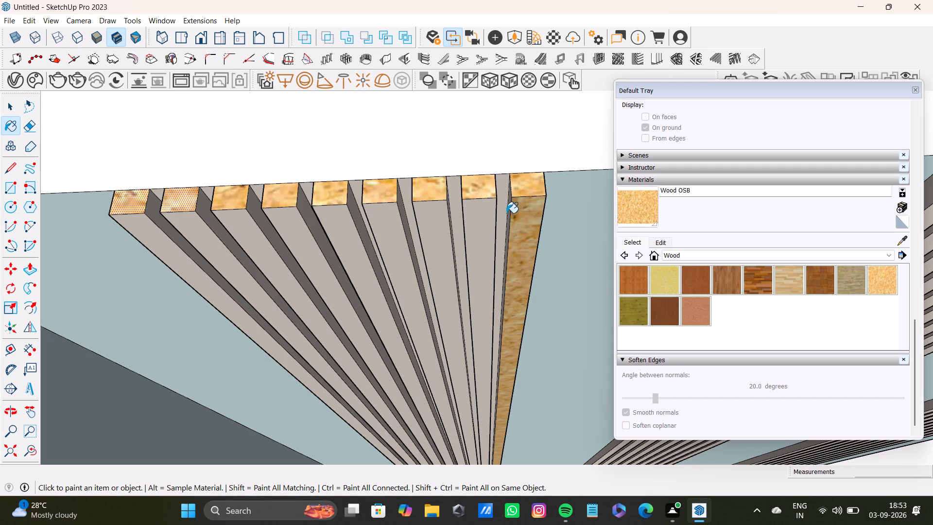
pyautogui.click(481, 230)
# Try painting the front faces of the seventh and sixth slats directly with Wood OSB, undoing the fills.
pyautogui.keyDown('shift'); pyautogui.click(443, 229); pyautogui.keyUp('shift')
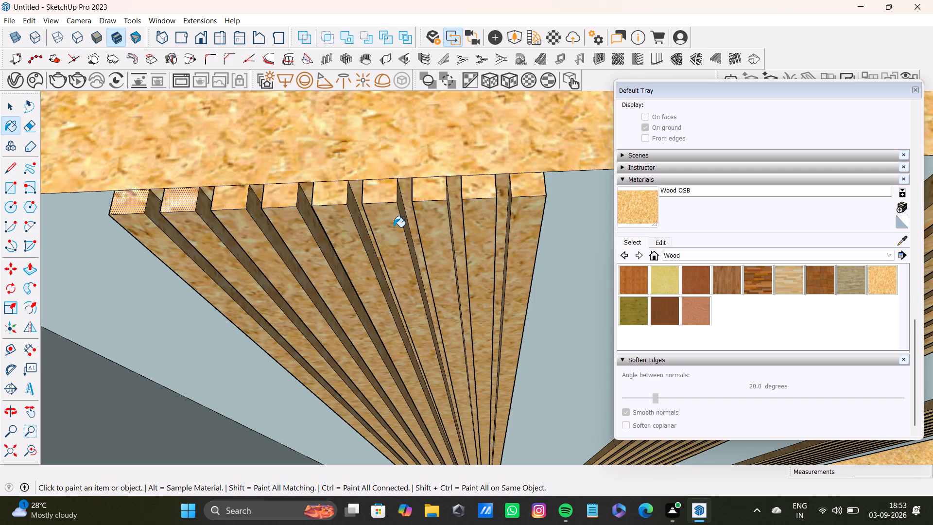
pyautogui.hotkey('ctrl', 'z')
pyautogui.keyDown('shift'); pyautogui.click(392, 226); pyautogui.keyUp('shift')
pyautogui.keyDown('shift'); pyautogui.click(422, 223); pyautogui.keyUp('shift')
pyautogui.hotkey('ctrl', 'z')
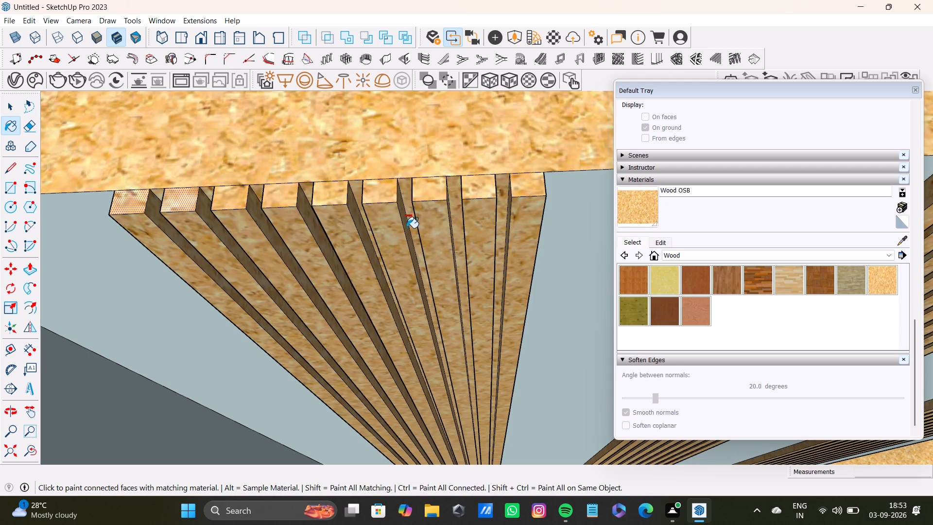
# Paint the front faces of the first through seventh slats with Wood OSB, plus the first slat's side facing the second slat.
pyautogui.scroll(-4, 398, 229)
pyautogui.moveTo(398, 232); pyautogui.dragTo(464, 181, button='middle')
pyautogui.keyDown('shift'); pyautogui.scroll(5, 341, 186); pyautogui.keyUp('shift')
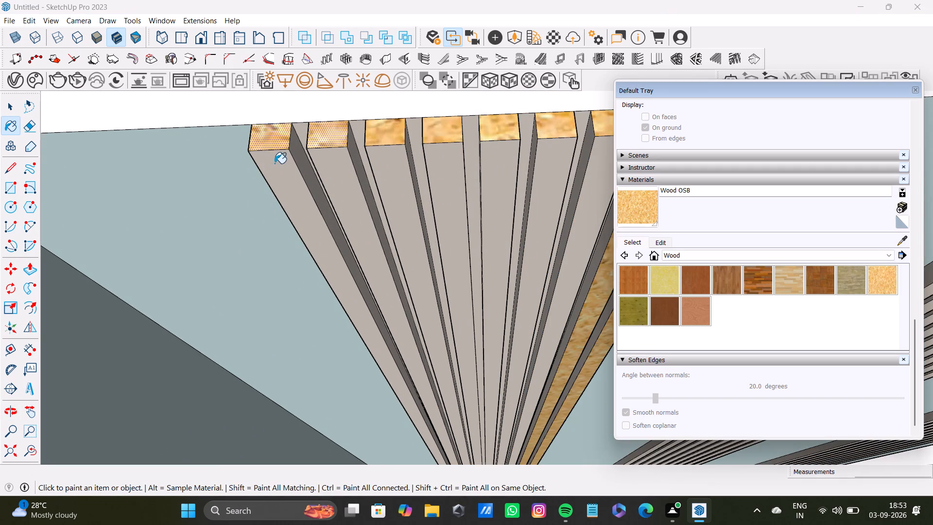
pyautogui.keyDown('shift'); pyautogui.click(275, 163); pyautogui.keyUp('shift')
pyautogui.keyDown('shift'); pyautogui.click(309, 167); pyautogui.keyUp('shift')
pyautogui.keyDown('shift'); pyautogui.click(328, 170); pyautogui.keyUp('shift')
pyautogui.keyDown('shift'); pyautogui.click(375, 165); pyautogui.keyUp('shift')
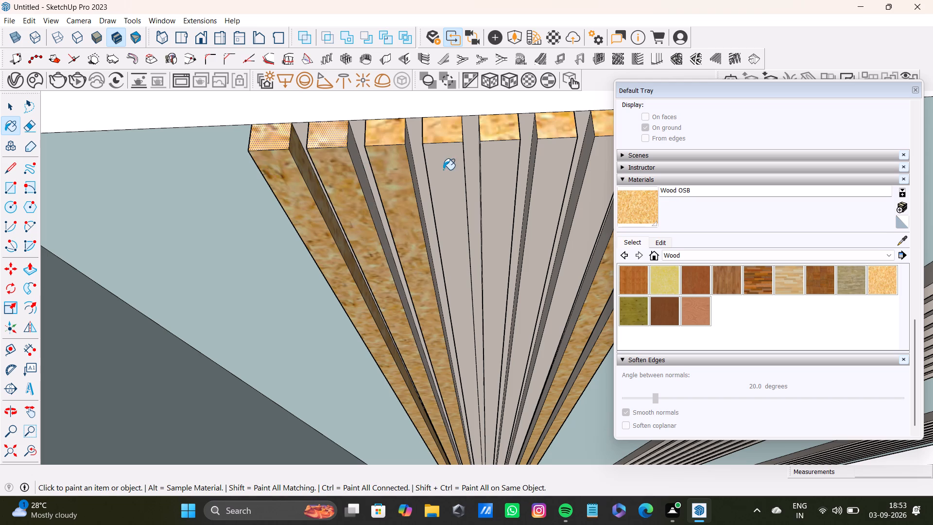
pyautogui.keyDown('shift'); pyautogui.click(443, 170); pyautogui.keyUp('shift')
pyautogui.keyDown('shift'); pyautogui.click(489, 171); pyautogui.keyUp('shift')
pyautogui.keyDown('shift'); pyautogui.moveTo(516, 175); pyautogui.dragTo(411, 193, button='middle'); pyautogui.keyUp('shift')
pyautogui.keyDown('shift'); pyautogui.click(437, 181); pyautogui.keyUp('shift')
pyautogui.keyDown('shift'); pyautogui.click(491, 180); pyautogui.keyUp('shift')
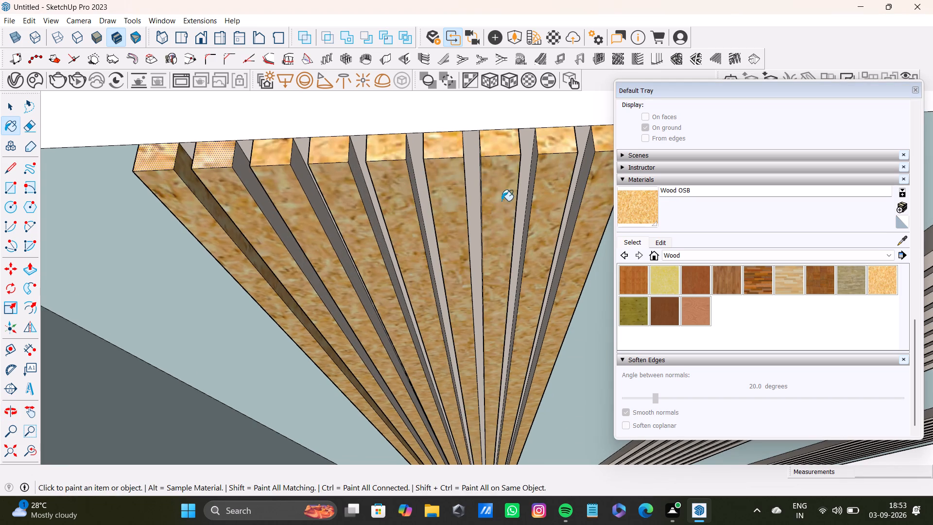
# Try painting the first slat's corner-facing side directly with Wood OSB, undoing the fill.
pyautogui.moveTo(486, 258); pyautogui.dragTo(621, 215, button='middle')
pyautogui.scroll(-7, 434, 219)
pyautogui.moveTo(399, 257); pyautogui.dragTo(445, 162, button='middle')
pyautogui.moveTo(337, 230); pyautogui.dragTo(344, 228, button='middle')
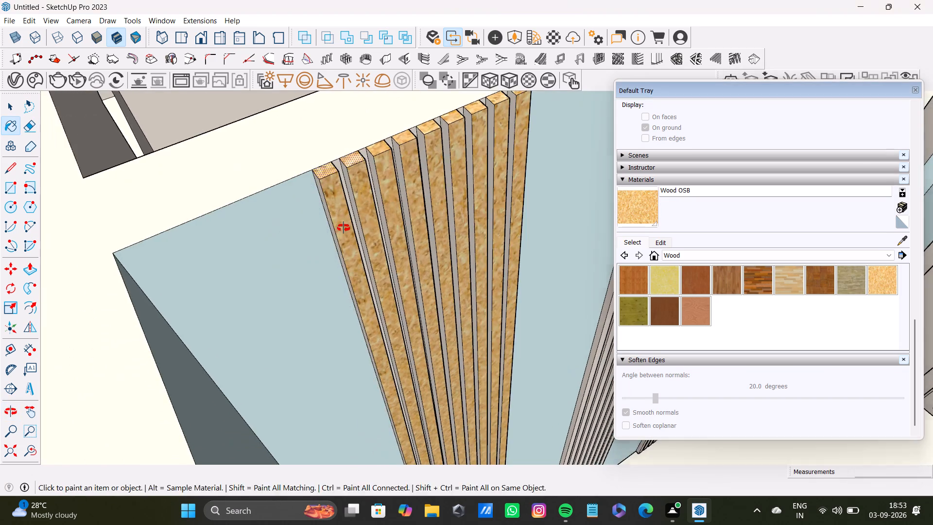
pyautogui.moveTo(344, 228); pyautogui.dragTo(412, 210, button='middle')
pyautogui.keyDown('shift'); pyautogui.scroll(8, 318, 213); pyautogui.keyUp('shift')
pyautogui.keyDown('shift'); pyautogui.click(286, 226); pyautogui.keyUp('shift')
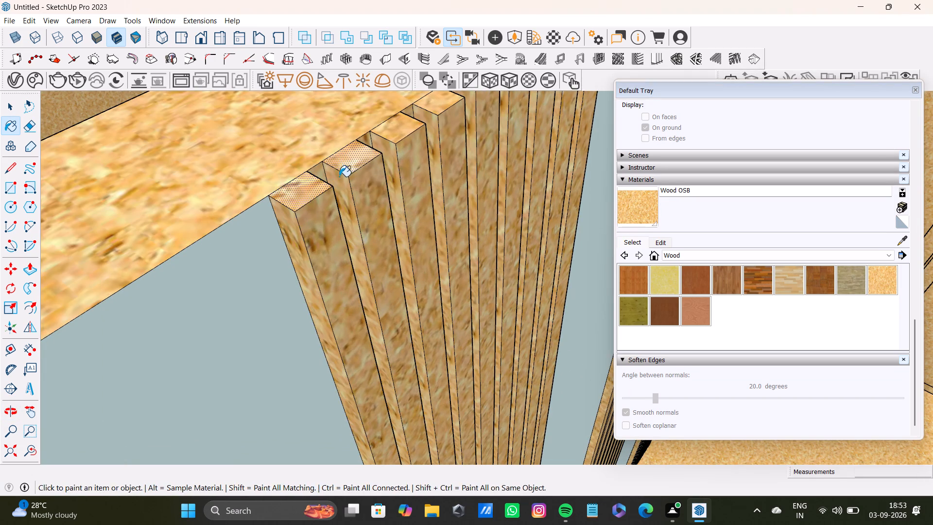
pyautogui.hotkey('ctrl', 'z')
# Select the corner-facing sides of all nine slats in this band and paint them together with Wood OSB.
pyautogui.press('space')
pyautogui.click(283, 227)
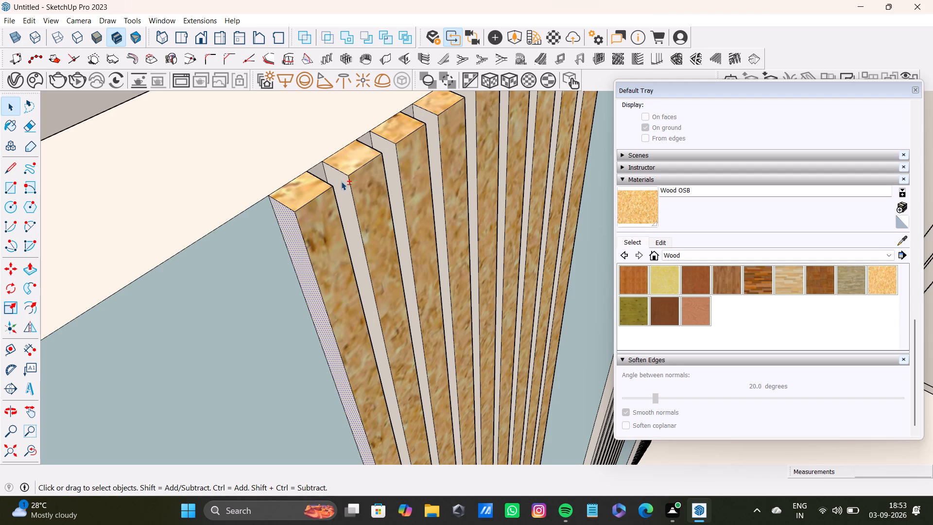
pyautogui.keyDown('shift'); pyautogui.click(341, 181); pyautogui.keyUp('shift')
pyautogui.keyDown('shift'); pyautogui.click(391, 153); pyautogui.keyUp('shift')
pyautogui.keyDown('shift'); pyautogui.click(433, 117); pyautogui.keyUp('shift')
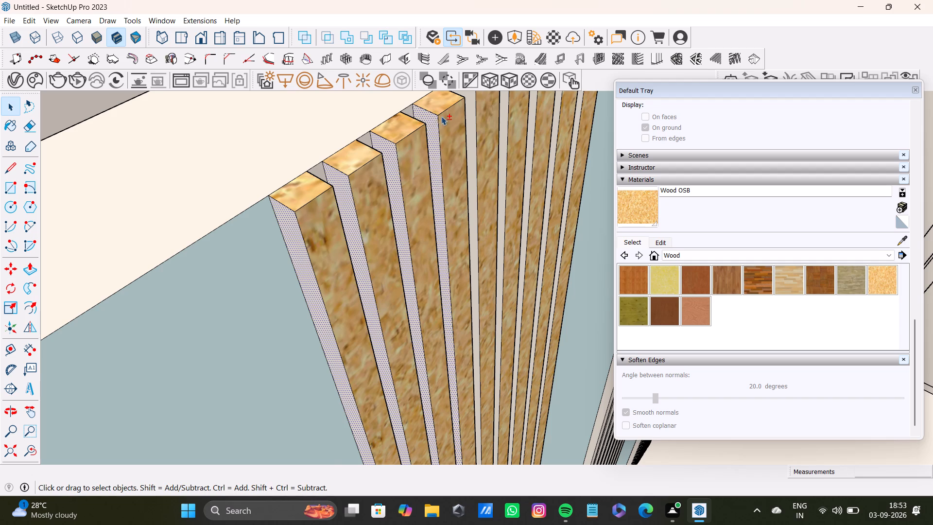
pyautogui.keyDown('shift'); pyautogui.moveTo(441, 116); pyautogui.dragTo(350, 228, button='middle'); pyautogui.keyUp('shift')
pyautogui.keyDown('shift'); pyautogui.scroll(3, 366, 203); pyautogui.keyUp('shift')
pyautogui.keyDown('shift'); pyautogui.click(387, 193); pyautogui.keyUp('shift')
pyautogui.keyDown('shift'); pyautogui.click(442, 164); pyautogui.keyUp('shift')
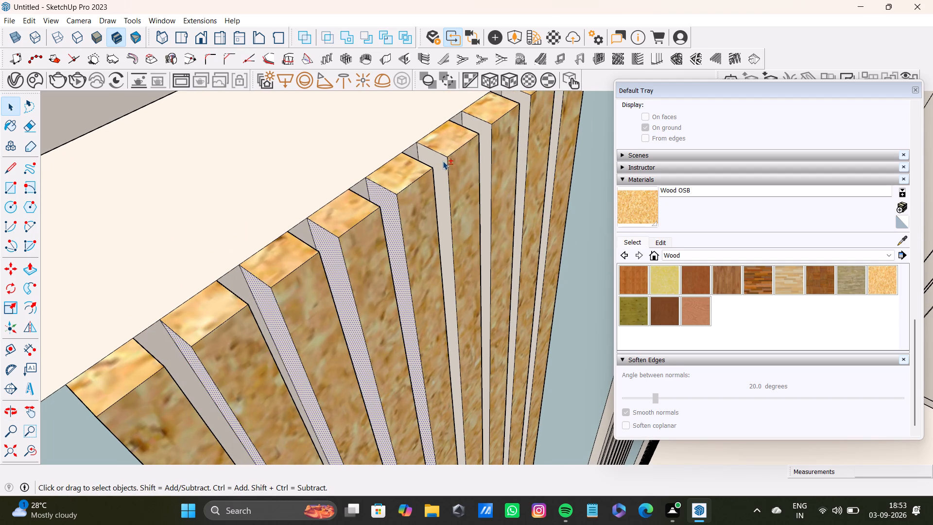
pyautogui.keyDown('shift'); pyautogui.click(485, 128); pyautogui.keyUp('shift')
pyautogui.keyDown('shift'); pyautogui.click(522, 106); pyautogui.keyUp('shift')
pyautogui.keyDown('shift'); pyautogui.moveTo(527, 106); pyautogui.dragTo(452, 197, button='middle'); pyautogui.keyUp('shift')
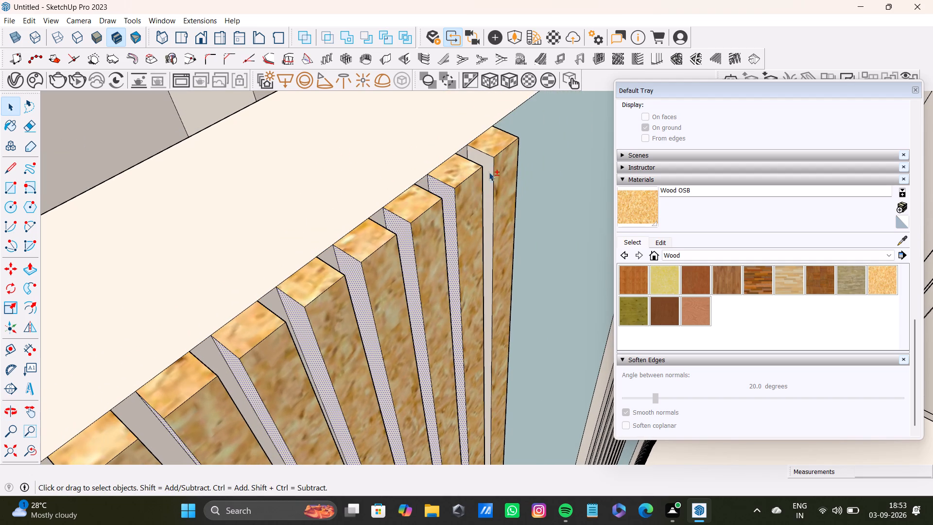
pyautogui.keyDown('shift'); pyautogui.click(488, 168); pyautogui.keyUp('shift')
pyautogui.keyDown('shift'); pyautogui.click(622, 205); pyautogui.keyUp('shift')
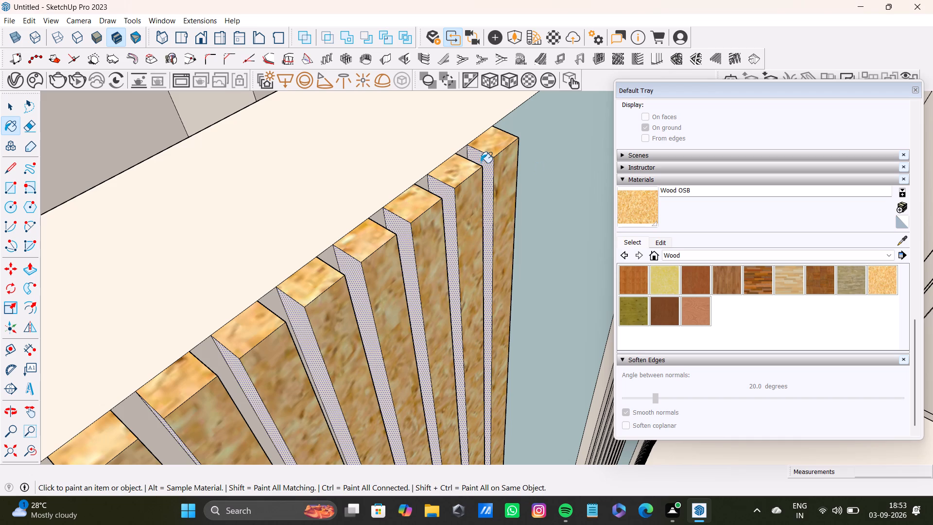
pyautogui.keyDown('shift'); pyautogui.click(482, 162); pyautogui.keyUp('shift')
# Select the sides facing away from the corner on the second through ninth slats and paint them together with Wood OSB.
pyautogui.keyDown('shift'); pyautogui.moveTo(493, 185); pyautogui.dragTo(135, 240, button='middle'); pyautogui.keyUp('shift')
pyautogui.scroll(-3, 319, 236)
pyautogui.keyDown('shift'); pyautogui.moveTo(335, 261); pyautogui.dragTo(315, 291, button='middle'); pyautogui.keyUp('shift')
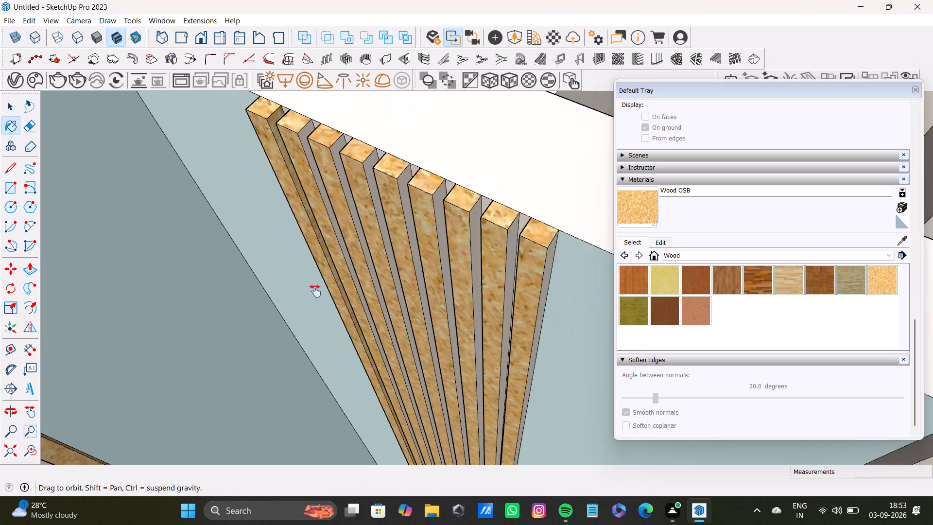
pyautogui.keyDown('shift'); pyautogui.moveTo(315, 291); pyautogui.dragTo(311, 300, button='middle'); pyautogui.keyUp('shift')
pyautogui.keyDown('shift'); pyautogui.scroll(7, 262, 238); pyautogui.keyUp('shift')
pyautogui.press('space')
pyautogui.click(287, 151)
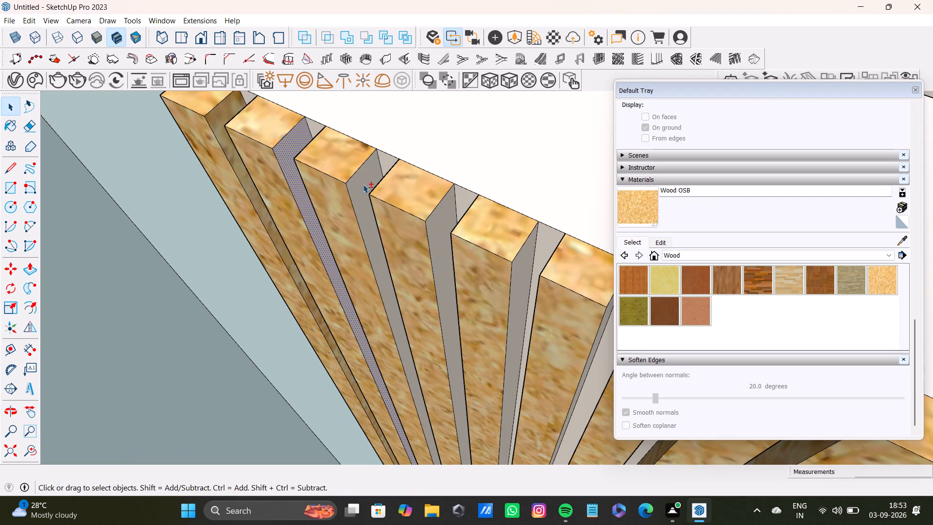
pyautogui.keyDown('shift'); pyautogui.click(363, 184); pyautogui.keyUp('shift')
pyautogui.keyDown('shift'); pyautogui.click(441, 216); pyautogui.keyUp('shift')
pyautogui.keyDown('shift'); pyautogui.moveTo(497, 256); pyautogui.dragTo(306, 196, button='middle'); pyautogui.keyUp('shift')
pyautogui.keyDown('shift'); pyautogui.click(338, 198); pyautogui.keyUp('shift')
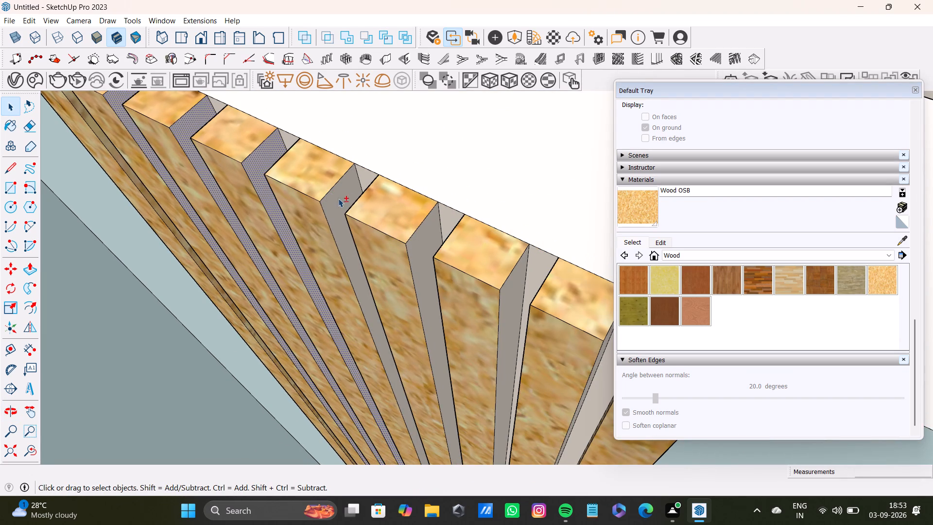
pyautogui.keyDown('shift'); pyautogui.click(421, 241); pyautogui.keyUp('shift')
pyautogui.keyDown('shift'); pyautogui.click(514, 288); pyautogui.keyUp('shift')
pyautogui.keyDown('shift'); pyautogui.moveTo(512, 292); pyautogui.dragTo(356, 232, button='middle'); pyautogui.keyUp('shift')
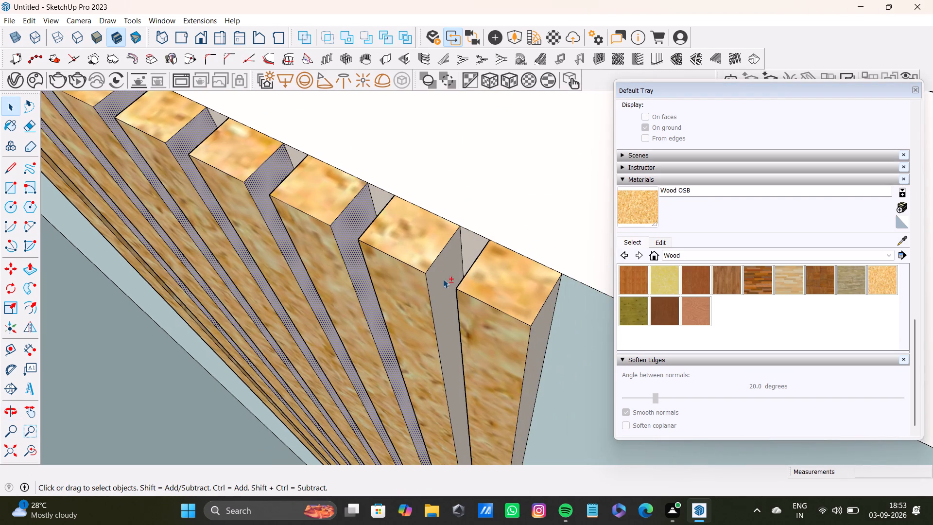
pyautogui.keyDown('shift'); pyautogui.click(446, 280); pyautogui.keyUp('shift')
pyautogui.keyDown('shift'); pyautogui.click(541, 326); pyautogui.keyUp('shift')
pyautogui.keyDown('shift'); pyautogui.click(635, 209); pyautogui.keyUp('shift')
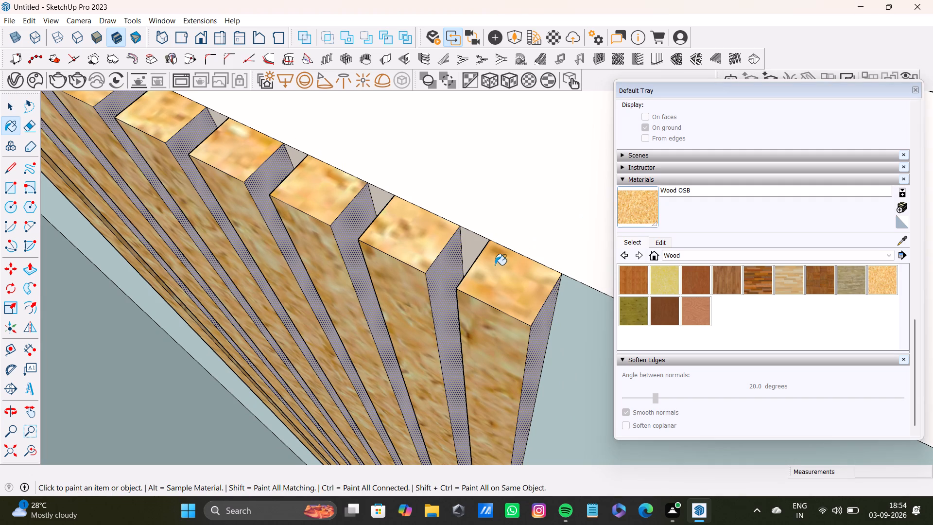
pyautogui.keyDown('shift'); pyautogui.click(449, 272); pyautogui.keyUp('shift')
# Paint all nine slat top ends of the adjacent unpainted band with Wood OSB, selecting the first three and filling them together.
pyautogui.keyDown('shift'); pyautogui.scroll(-19, 203, 196); pyautogui.keyUp('shift')
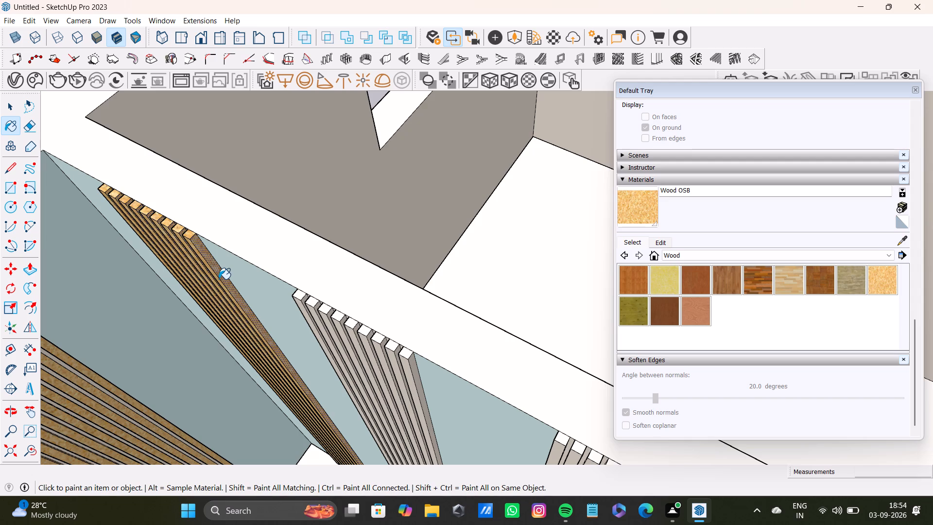
pyautogui.press('space')
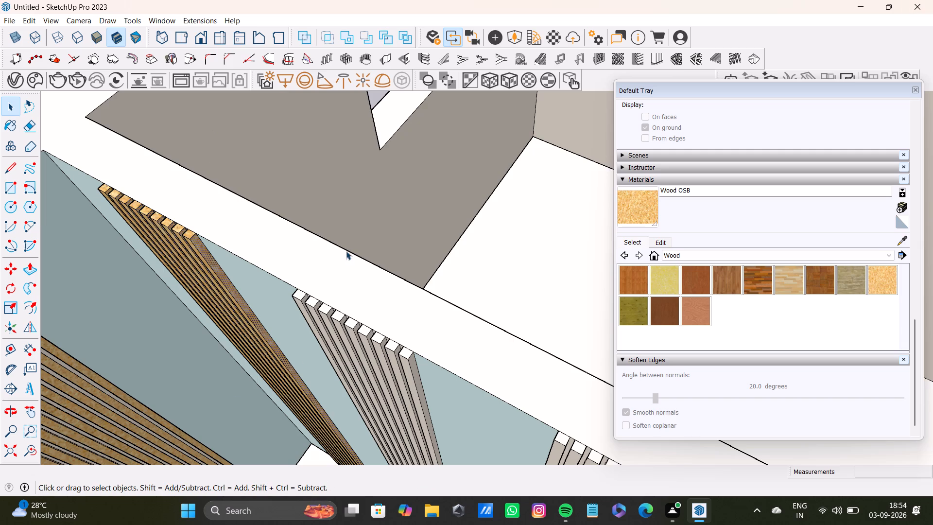
pyautogui.scroll(20, 346, 251)
pyautogui.scroll(5, 346, 251)
pyautogui.scroll(2, 283, 314)
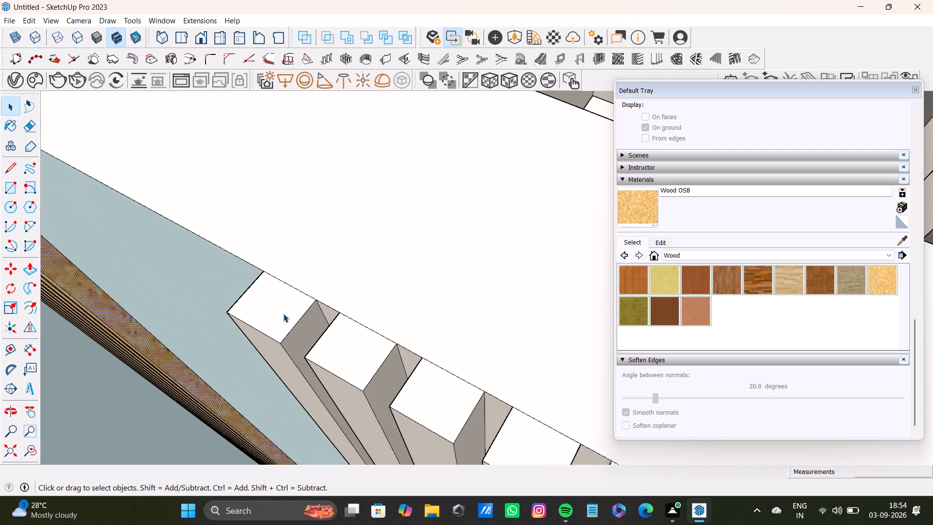
pyautogui.scroll(2, 283, 314)
pyautogui.keyDown('shift'); pyautogui.click(290, 311); pyautogui.keyUp('shift')
pyautogui.keyDown('shift'); pyautogui.click(351, 352); pyautogui.keyUp('shift')
pyautogui.keyDown('shift'); pyautogui.click(442, 400); pyautogui.keyUp('shift')
pyautogui.keyDown('shift'); pyautogui.scroll(-4, 489, 414); pyautogui.keyUp('shift')
pyautogui.keyDown('shift'); pyautogui.moveTo(489, 403); pyautogui.dragTo(455, 314, button='middle'); pyautogui.keyUp('shift')
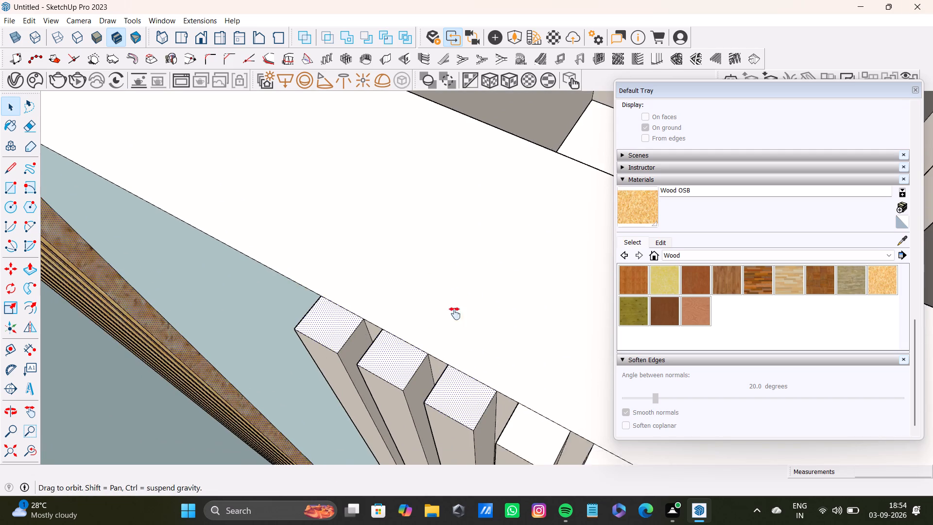
pyautogui.keyDown('shift'); pyautogui.moveTo(455, 314); pyautogui.dragTo(449, 280, button='middle'); pyautogui.keyUp('shift')
pyautogui.keyDown('shift'); pyautogui.click(635, 202); pyautogui.keyUp('shift')
pyautogui.keyDown('shift'); pyautogui.moveTo(273, 225); pyautogui.dragTo(278, 223); pyautogui.keyUp('shift')
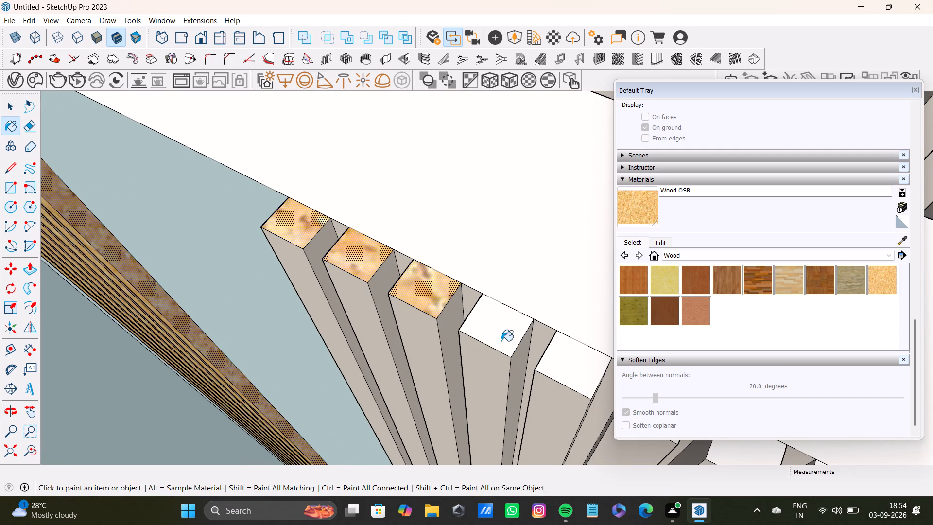
pyautogui.keyDown('shift'); pyautogui.click(501, 341); pyautogui.keyUp('shift')
pyautogui.keyDown('shift'); pyautogui.click(553, 358); pyautogui.keyUp('shift')
pyautogui.keyDown('shift'); pyautogui.moveTo(563, 364); pyautogui.dragTo(365, 248, button='middle'); pyautogui.keyUp('shift')
pyautogui.keyDown('shift'); pyautogui.click(448, 289); pyautogui.keyUp('shift')
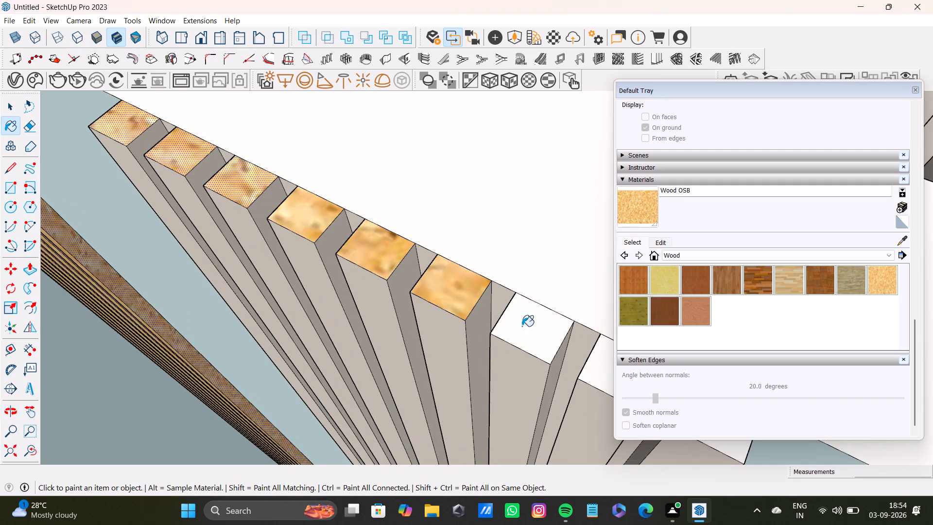
pyautogui.keyDown('shift'); pyautogui.click(522, 326); pyautogui.keyUp('shift')
pyautogui.keyDown('shift'); pyautogui.moveTo(550, 343); pyautogui.dragTo(395, 243, button='middle'); pyautogui.keyUp('shift')
pyautogui.keyDown('shift'); pyautogui.moveTo(463, 268); pyautogui.dragTo(469, 270); pyautogui.keyUp('shift')
pyautogui.keyDown('shift'); pyautogui.click(550, 322); pyautogui.keyUp('shift')
# Paint the fronts of the adjacent band's ninth through fourth slats with Wood OSB, plus the away-from-corner sides of the eighth through fourth.
pyautogui.keyDown('shift'); pyautogui.click(546, 354); pyautogui.keyUp('shift')
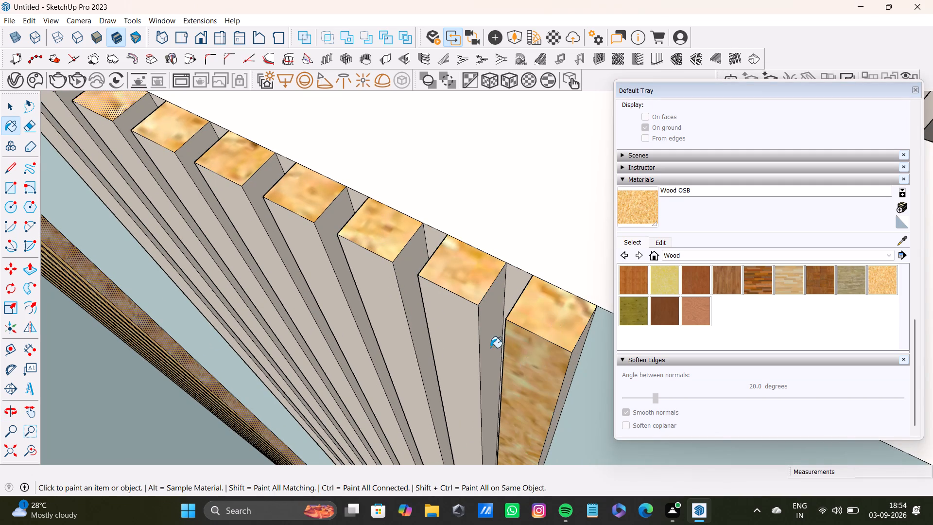
pyautogui.keyDown('shift'); pyautogui.click(466, 336); pyautogui.keyUp('shift')
pyautogui.keyDown('shift'); pyautogui.click(482, 320); pyautogui.keyUp('shift')
pyautogui.keyDown('shift'); pyautogui.click(401, 261); pyautogui.keyUp('shift')
pyautogui.keyDown('shift'); pyautogui.click(377, 277); pyautogui.keyUp('shift')
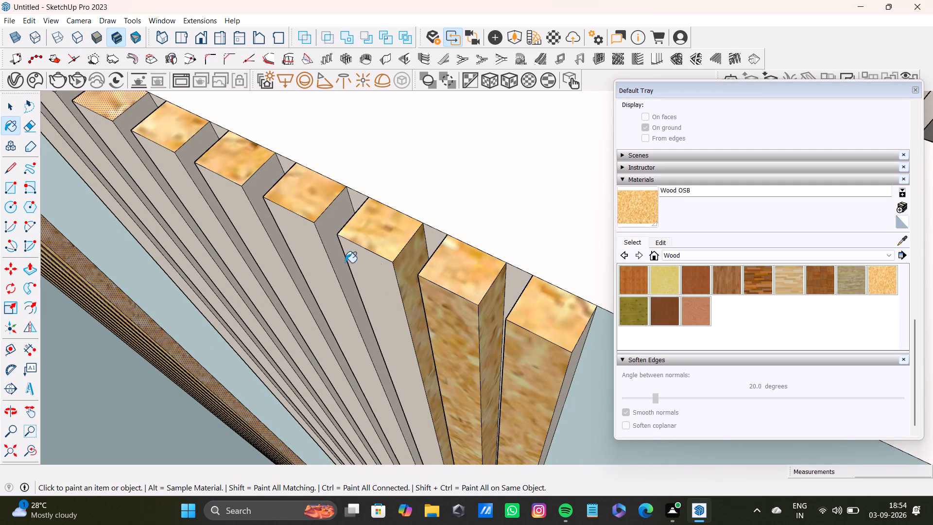
pyautogui.keyDown('shift'); pyautogui.click(322, 219); pyautogui.keyUp('shift')
pyautogui.keyDown('shift'); pyautogui.click(298, 237); pyautogui.keyUp('shift')
pyautogui.keyDown('shift'); pyautogui.click(266, 179); pyautogui.keyUp('shift')
pyautogui.keyDown('shift'); pyautogui.click(225, 200); pyautogui.keyUp('shift')
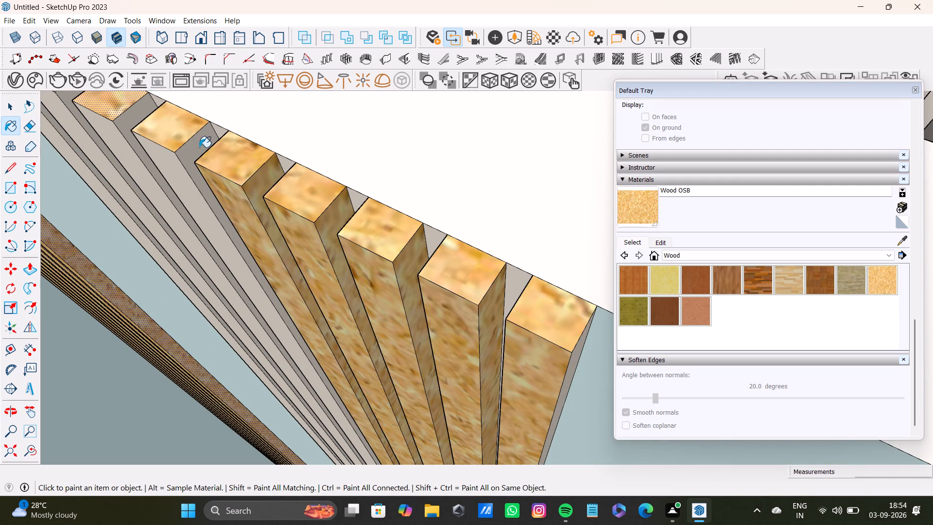
pyautogui.keyDown('shift'); pyautogui.click(198, 146); pyautogui.keyUp('shift')
pyautogui.keyDown('shift'); pyautogui.click(170, 167); pyautogui.keyUp('shift')
# Paint the fronts and away-from-corner sides of the adjacent band's third, second and first slats with Wood OSB.
pyautogui.keyDown('shift'); pyautogui.moveTo(197, 183); pyautogui.dragTo(518, 273, button='middle'); pyautogui.keyUp('shift')
pyautogui.keyDown('shift'); pyautogui.scroll(2, 451, 215); pyautogui.keyUp('shift')
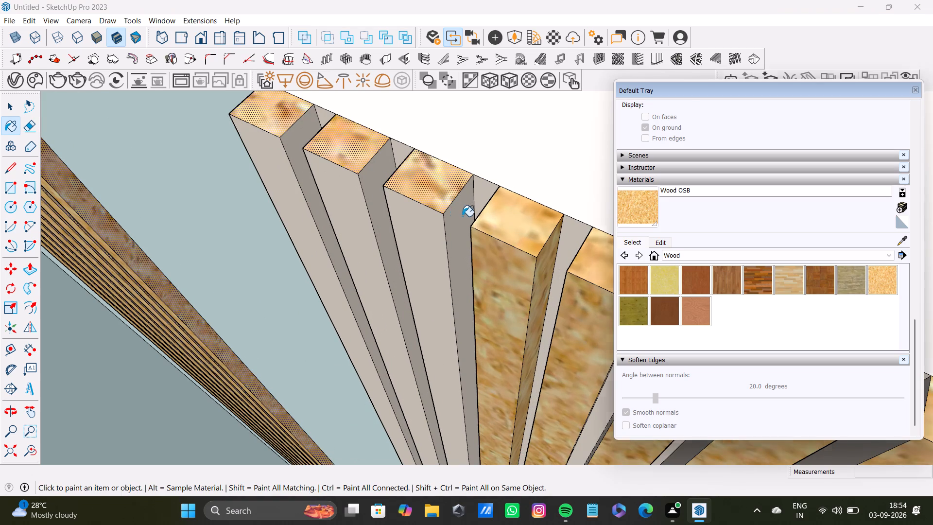
pyautogui.keyDown('shift'); pyautogui.click(462, 216); pyautogui.keyUp('shift')
pyautogui.keyDown('shift'); pyautogui.click(415, 228); pyautogui.keyUp('shift')
pyautogui.keyDown('shift'); pyautogui.click(376, 178); pyautogui.keyUp('shift')
pyautogui.keyDown('shift'); pyautogui.click(353, 196); pyautogui.keyUp('shift')
pyautogui.keyDown('shift'); pyautogui.click(299, 133); pyautogui.keyUp('shift')
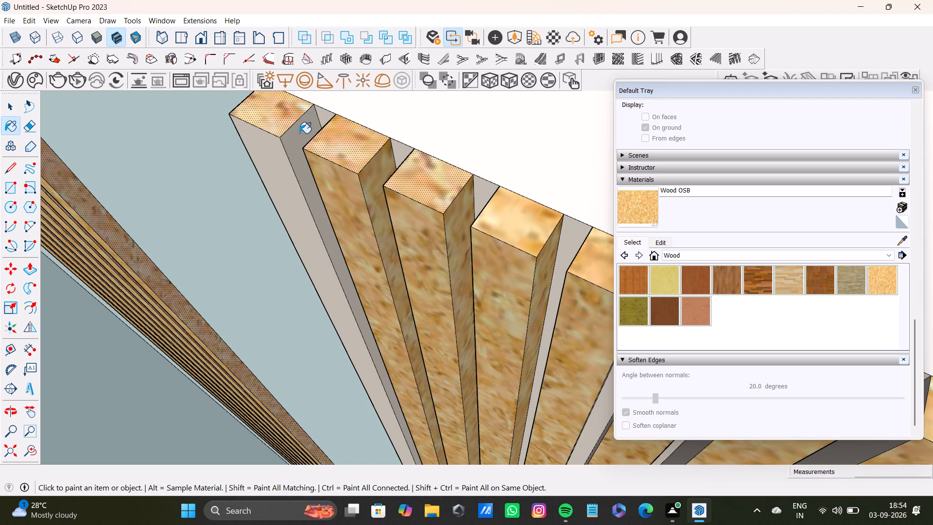
pyautogui.keyDown('shift'); pyautogui.click(270, 163); pyautogui.keyUp('shift')
# Paint the outer side of the adjacent band's ninth slat, facing away from the corner, with Wood OSB.
pyautogui.keyDown('shift'); pyautogui.scroll(-13, 365, 204); pyautogui.keyUp('shift')
pyautogui.keyDown('shift'); pyautogui.moveTo(508, 329); pyautogui.dragTo(352, 262, button='middle'); pyautogui.keyUp('shift')
pyautogui.keyDown('shift'); pyautogui.scroll(3, 388, 257); pyautogui.keyUp('shift')
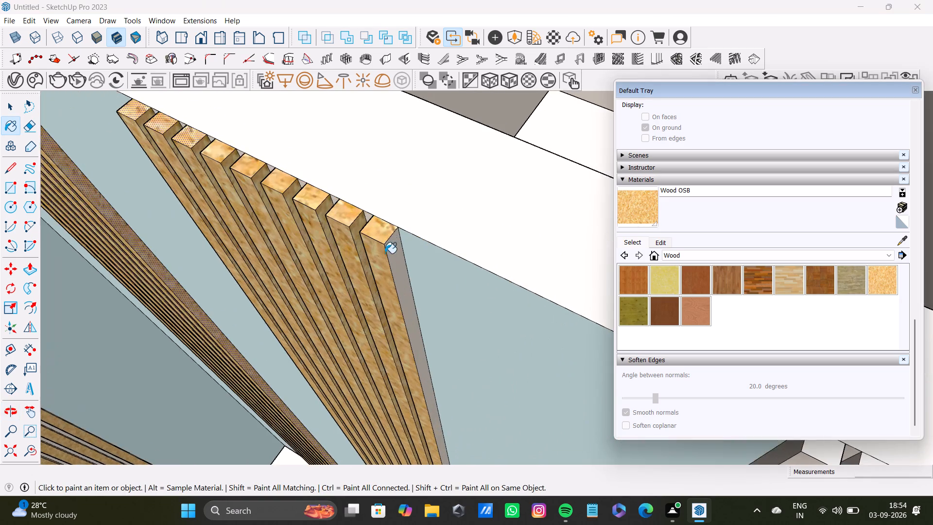
pyautogui.keyDown('shift'); pyautogui.scroll(4, 385, 253); pyautogui.keyUp('shift')
pyautogui.keyDown('shift'); pyautogui.click(400, 251); pyautogui.keyUp('shift')
# Paint the corner-facing sides of the adjacent band's ninth through fifth slats with Wood OSB.
pyautogui.keyDown('shift'); pyautogui.scroll(-4, 341, 289); pyautogui.keyUp('shift')
pyautogui.keyDown('shift'); pyautogui.moveTo(276, 303); pyautogui.dragTo(539, 244, button='middle'); pyautogui.keyUp('shift')
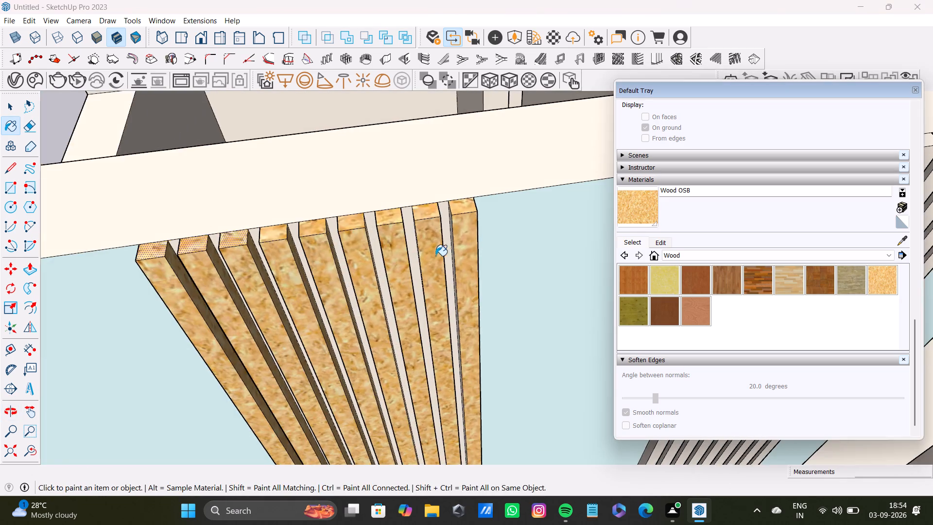
pyautogui.moveTo(426, 265); pyautogui.dragTo(531, 240, button='middle')
pyautogui.scroll(3, 585, 210)
pyautogui.keyDown('shift'); pyautogui.click(640, 208); pyautogui.keyUp('shift')
pyautogui.keyDown('shift'); pyautogui.scroll(8, 348, 235); pyautogui.keyUp('shift')
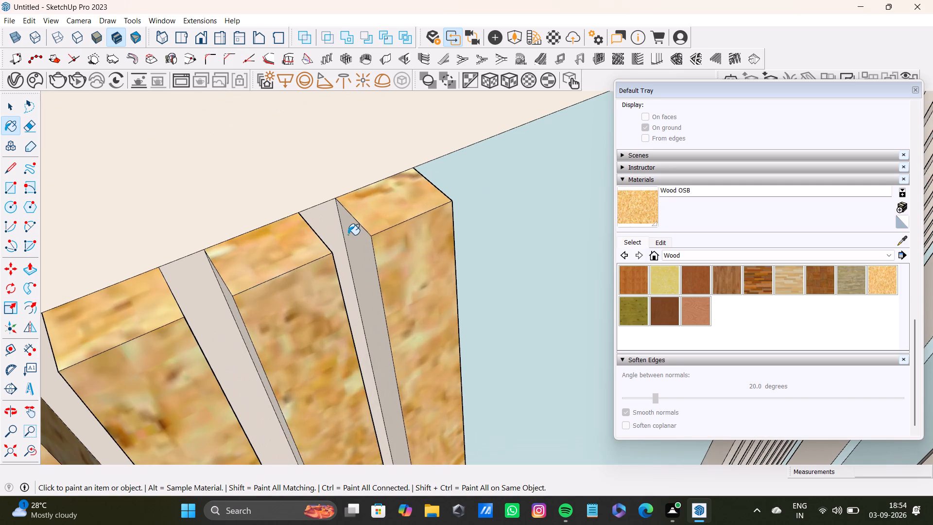
pyautogui.keyDown('shift'); pyautogui.click(353, 236); pyautogui.keyUp('shift')
pyautogui.keyDown('shift'); pyautogui.moveTo(231, 281); pyautogui.dragTo(411, 160, button='middle'); pyautogui.keyUp('shift')
pyautogui.keyDown('shift'); pyautogui.click(392, 183); pyautogui.keyUp('shift')
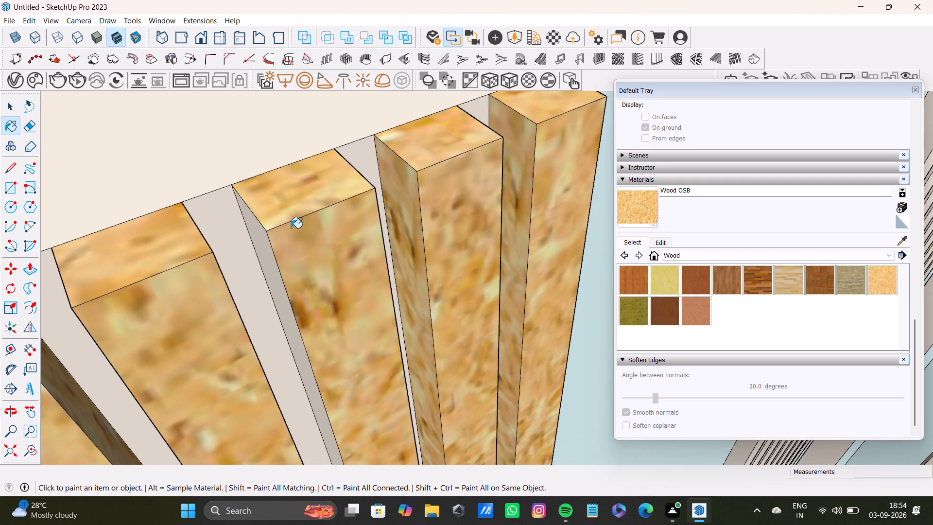
pyautogui.keyDown('shift'); pyautogui.click(260, 245); pyautogui.keyUp('shift')
pyautogui.keyDown('shift'); pyautogui.scroll(-10, 266, 250); pyautogui.keyUp('shift')
pyautogui.keyDown('shift'); pyautogui.moveTo(255, 298); pyautogui.dragTo(408, 149, button='middle'); pyautogui.keyUp('shift')
pyautogui.keyDown('shift'); pyautogui.scroll(3, 363, 135); pyautogui.keyUp('shift')
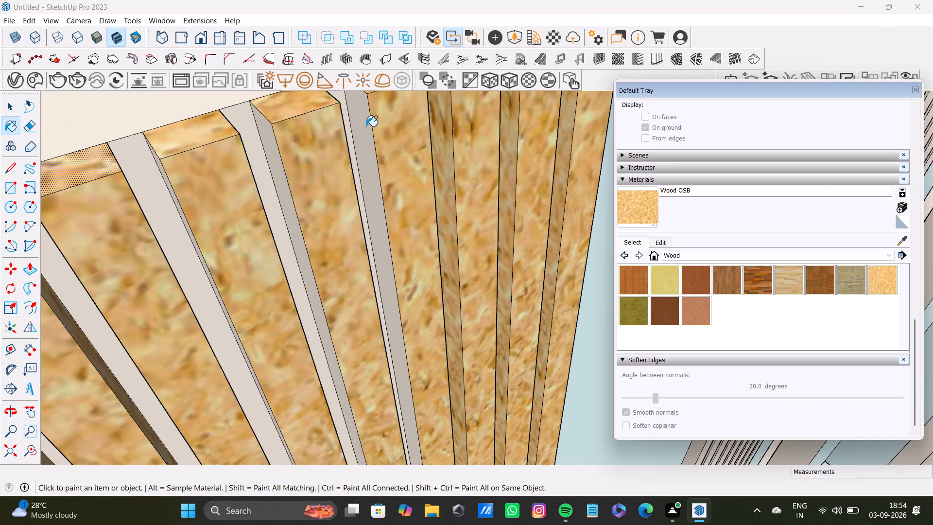
pyautogui.keyDown('shift'); pyautogui.click(355, 124); pyautogui.keyUp('shift')
pyautogui.keyDown('shift'); pyautogui.click(276, 165); pyautogui.keyUp('shift')
# Paint the corner-facing sides of the adjacent band's fourth, third, second and first slats with Wood OSB.
pyautogui.keyDown('shift'); pyautogui.scroll(-9, 278, 178); pyautogui.keyUp('shift')
pyautogui.keyDown('shift'); pyautogui.moveTo(277, 183); pyautogui.dragTo(297, 174, button='middle'); pyautogui.keyUp('shift')
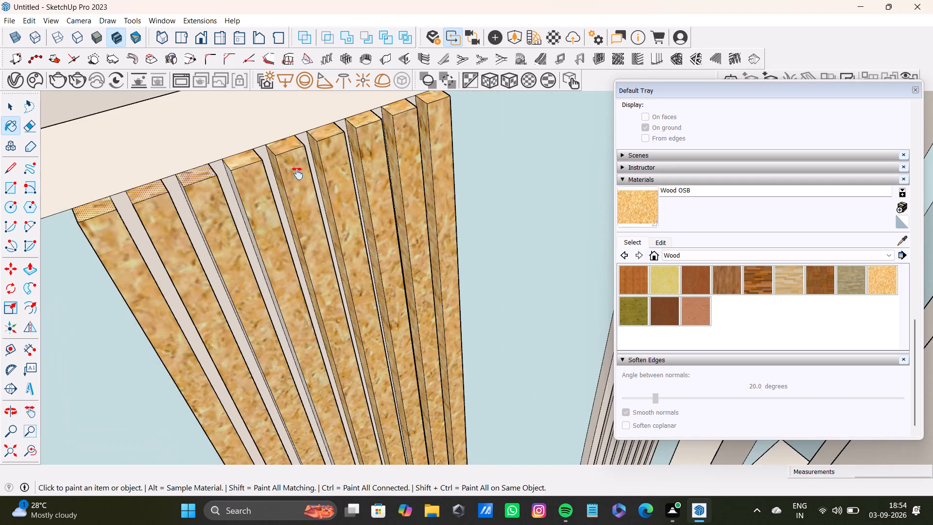
pyautogui.keyDown('shift'); pyautogui.moveTo(297, 174); pyautogui.dragTo(411, 153, button='middle'); pyautogui.keyUp('shift')
pyautogui.keyDown('shift'); pyautogui.scroll(8, 377, 156); pyautogui.keyUp('shift')
pyautogui.keyDown('shift'); pyautogui.click(379, 149); pyautogui.keyUp('shift')
pyautogui.keyDown('shift'); pyautogui.click(276, 161); pyautogui.keyUp('shift')
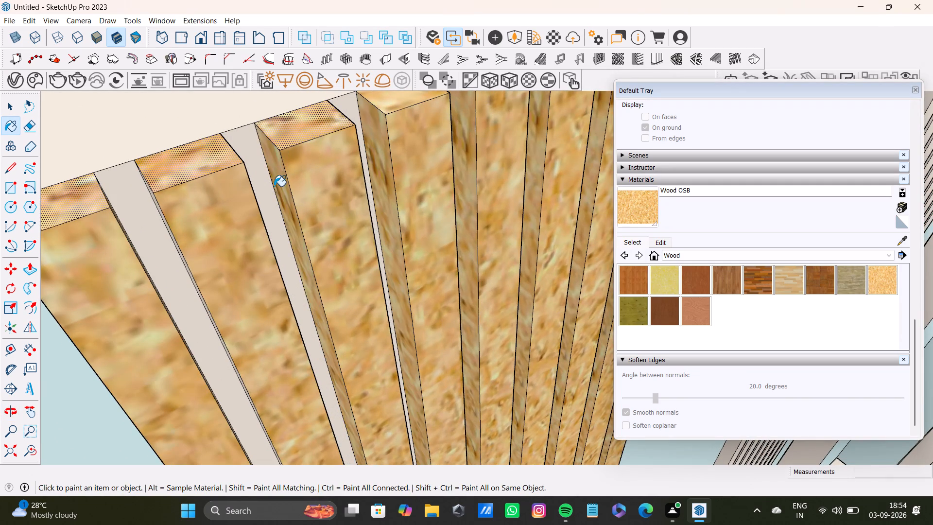
pyautogui.keyDown('shift'); pyautogui.scroll(-4, 274, 186); pyautogui.keyUp('shift')
pyautogui.keyDown('shift'); pyautogui.moveTo(279, 191); pyautogui.dragTo(419, 115, button='middle'); pyautogui.keyUp('shift')
pyautogui.keyDown('shift'); pyautogui.scroll(4, 376, 131); pyautogui.keyUp('shift')
pyautogui.keyDown('shift'); pyautogui.click(338, 135); pyautogui.keyUp('shift')
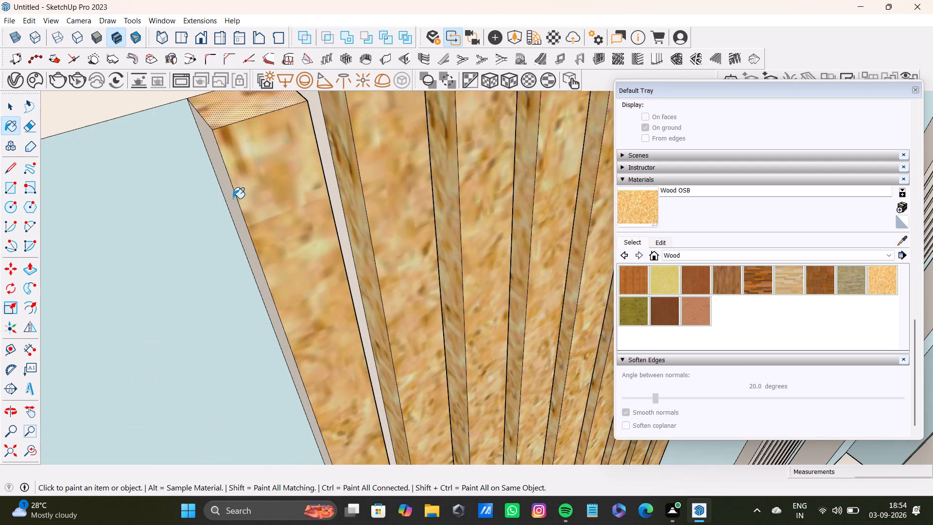
pyautogui.keyDown('shift'); pyautogui.click(232, 198); pyautogui.keyUp('shift')
# Paint all nine slat top ends of the unpainted band beside the door opening with Wood OSB.
pyautogui.keyDown('shift'); pyautogui.scroll(-20, 240, 196); pyautogui.keyUp('shift')
pyautogui.keyDown('shift'); pyautogui.scroll(-8, 240, 196); pyautogui.keyUp('shift')
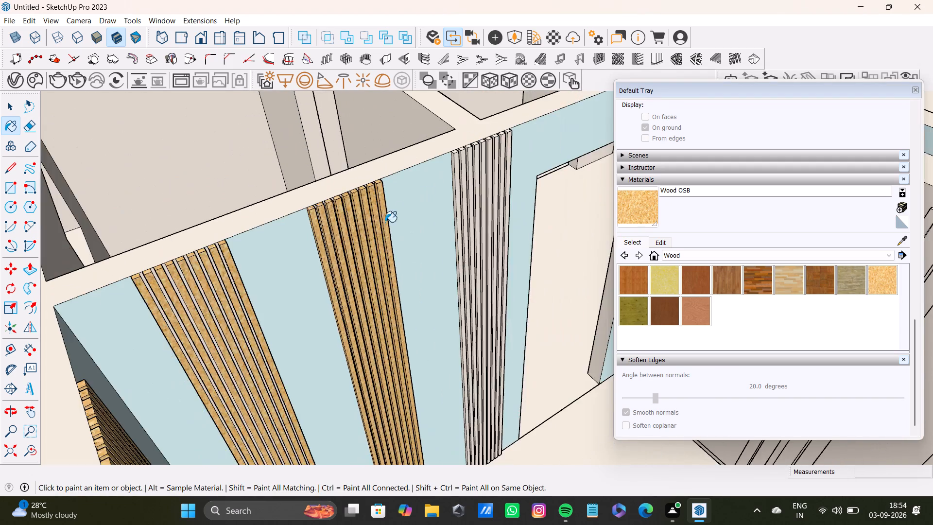
pyautogui.keyDown('shift'); pyautogui.scroll(13, 451, 156); pyautogui.keyUp('shift')
pyautogui.keyDown('shift'); pyautogui.moveTo(484, 157); pyautogui.dragTo(423, 204, button='middle'); pyautogui.keyUp('shift')
pyautogui.keyDown('shift'); pyautogui.scroll(4, 364, 195); pyautogui.keyUp('shift')
pyautogui.keyDown('shift'); pyautogui.click(364, 198); pyautogui.keyUp('shift')
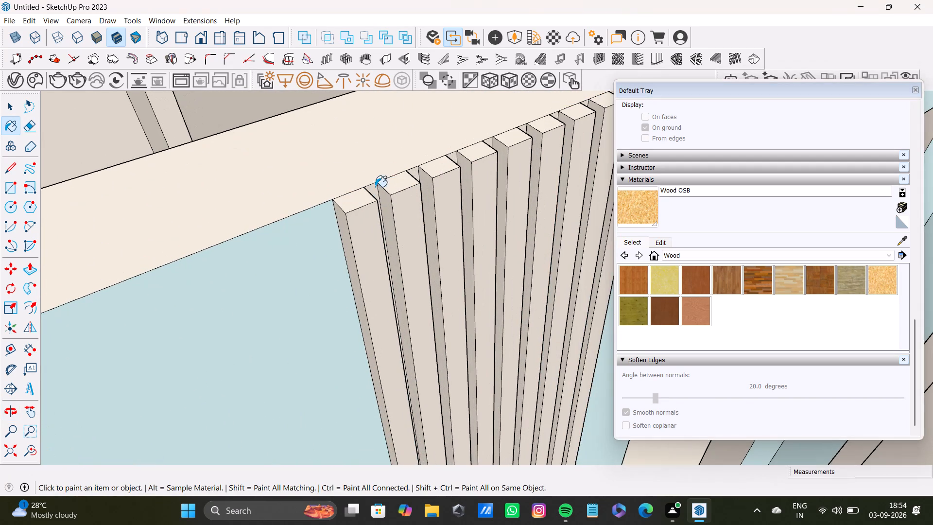
pyautogui.keyDown('shift'); pyautogui.click(399, 179); pyautogui.keyUp('shift')
pyautogui.keyDown('shift'); pyautogui.click(435, 171); pyautogui.keyUp('shift')
pyautogui.keyDown('shift'); pyautogui.click(470, 158); pyautogui.keyUp('shift')
pyautogui.keyDown('shift'); pyautogui.click(513, 139); pyautogui.keyUp('shift')
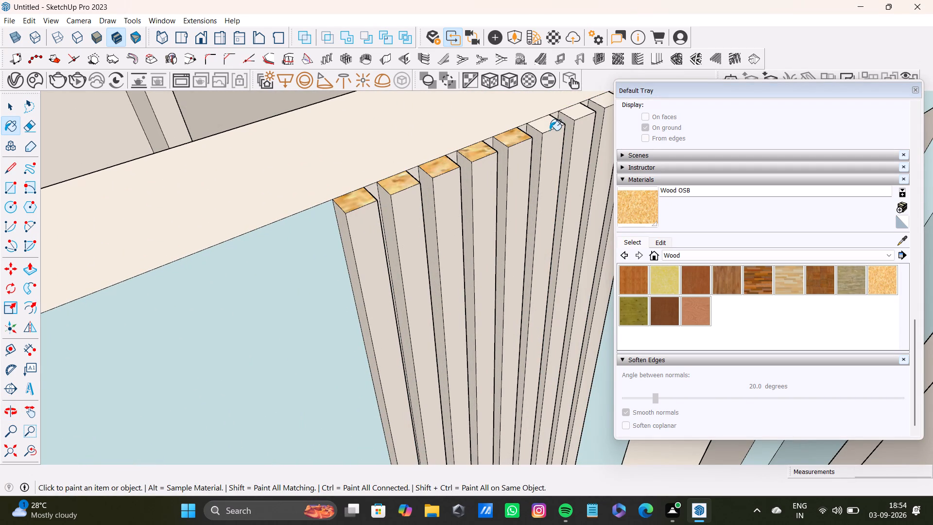
pyautogui.keyDown('shift'); pyautogui.click(550, 130); pyautogui.keyUp('shift')
pyautogui.keyDown('shift'); pyautogui.moveTo(558, 124); pyautogui.dragTo(446, 196, button='middle'); pyautogui.keyUp('shift')
pyautogui.keyDown('shift'); pyautogui.click(432, 193); pyautogui.keyUp('shift')
pyautogui.keyDown('shift'); pyautogui.click(467, 182); pyautogui.keyUp('shift')
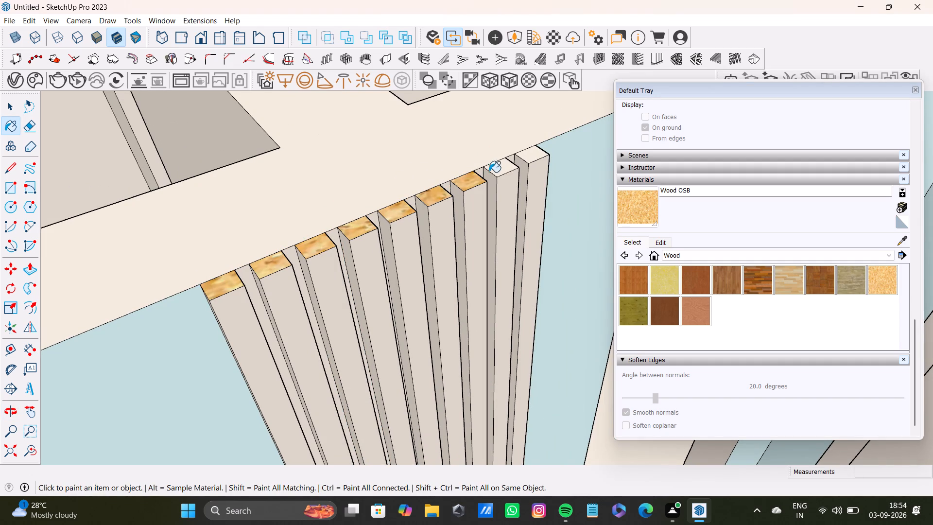
pyautogui.keyDown('shift'); pyautogui.moveTo(494, 169); pyautogui.dragTo(500, 168); pyautogui.keyUp('shift')
pyautogui.keyDown('shift'); pyautogui.click(529, 155); pyautogui.keyUp('shift')
# Paint the fronts and corner-facing sides of the door-side band's ninth through fourth slats with Wood OSB.
pyautogui.keyDown('shift'); pyautogui.click(535, 175); pyautogui.keyUp('shift')
pyautogui.keyDown('shift'); pyautogui.click(524, 170); pyautogui.keyUp('shift')
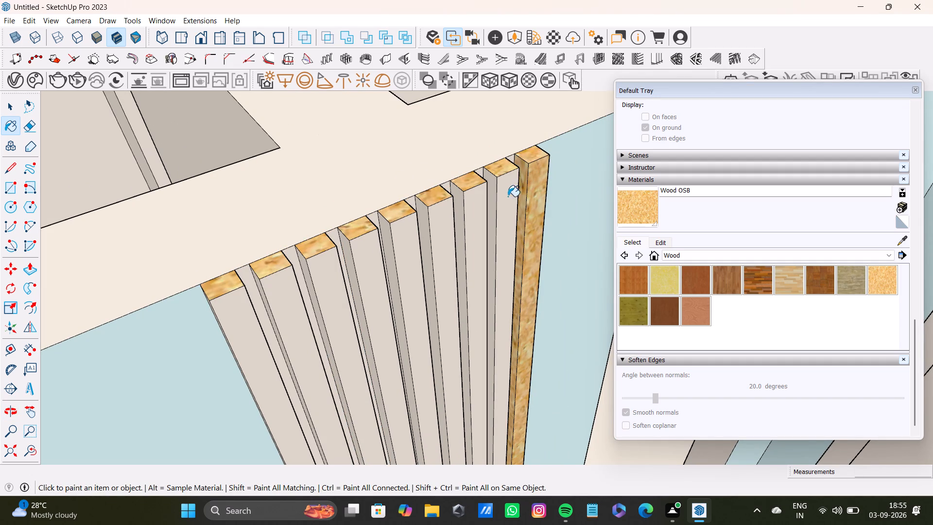
pyautogui.keyDown('shift'); pyautogui.click(508, 196); pyautogui.keyUp('shift')
pyautogui.keyDown('shift'); pyautogui.click(493, 184); pyautogui.keyUp('shift')
pyautogui.keyDown('shift'); pyautogui.click(472, 224); pyautogui.keyUp('shift')
pyautogui.keyDown('shift'); pyautogui.click(458, 200); pyautogui.keyUp('shift')
pyautogui.keyDown('shift'); pyautogui.click(438, 238); pyautogui.keyUp('shift')
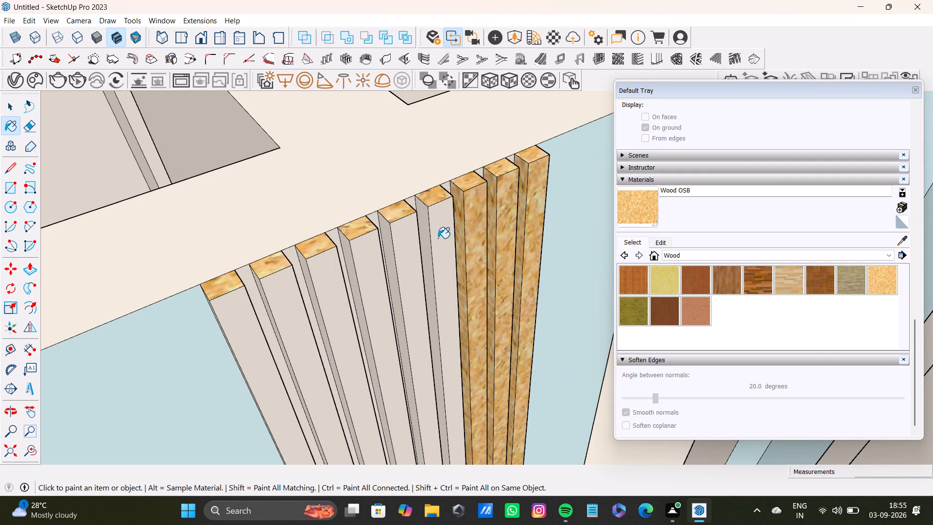
pyautogui.keyDown('shift'); pyautogui.click(421, 220); pyautogui.keyUp('shift')
pyautogui.keyDown('shift'); pyautogui.click(403, 257); pyautogui.keyUp('shift')
pyautogui.keyDown('shift'); pyautogui.click(391, 241); pyautogui.keyUp('shift')
pyautogui.keyDown('shift'); pyautogui.click(375, 288); pyautogui.keyUp('shift')
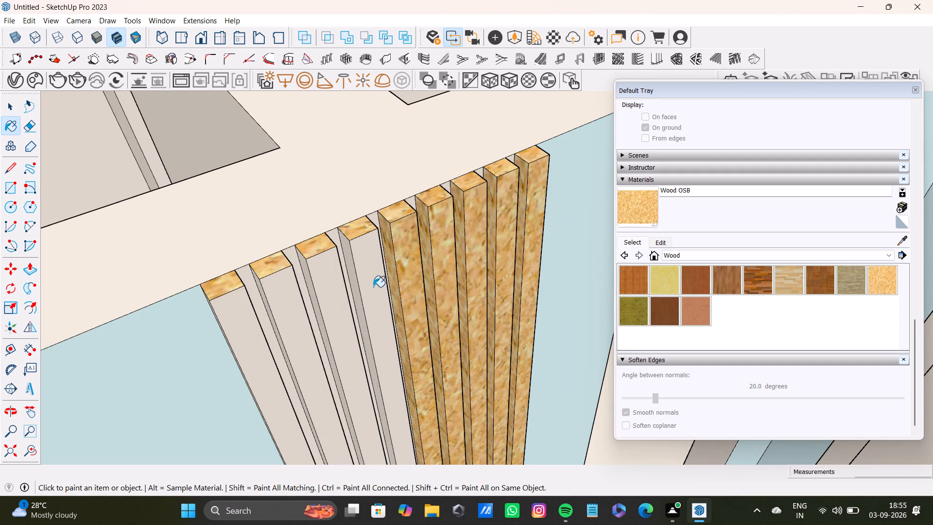
pyautogui.keyDown('shift'); pyautogui.click(345, 259); pyautogui.keyUp('shift')
pyautogui.keyDown('shift'); pyautogui.click(354, 288); pyautogui.keyUp('shift')
# Paint the fronts and corner-facing sides of the door-side band's third, second and first slats with Wood OSB.
pyautogui.keyDown('shift'); pyautogui.click(341, 309); pyautogui.keyUp('shift')
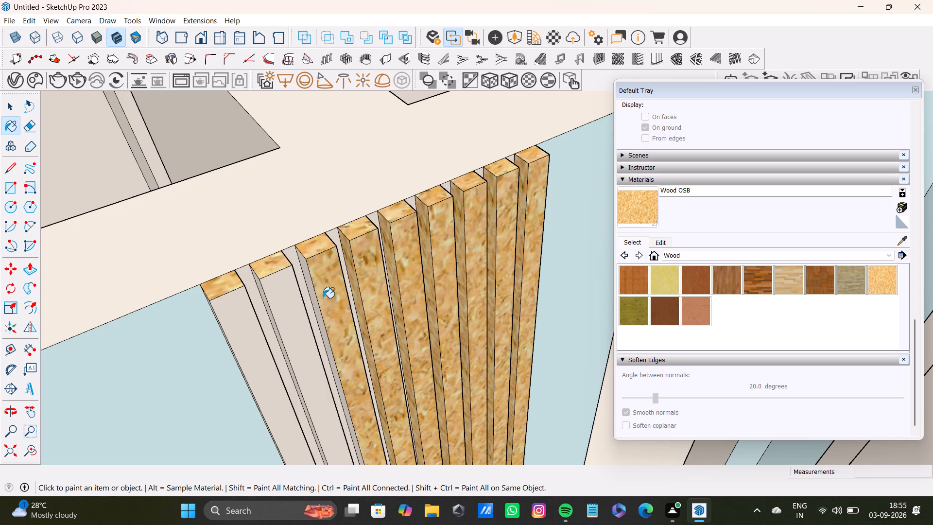
pyautogui.keyDown('shift'); pyautogui.moveTo(305, 285); pyautogui.dragTo(311, 287); pyautogui.keyUp('shift')
pyautogui.keyDown('shift'); pyautogui.click(299, 307); pyautogui.keyUp('shift')
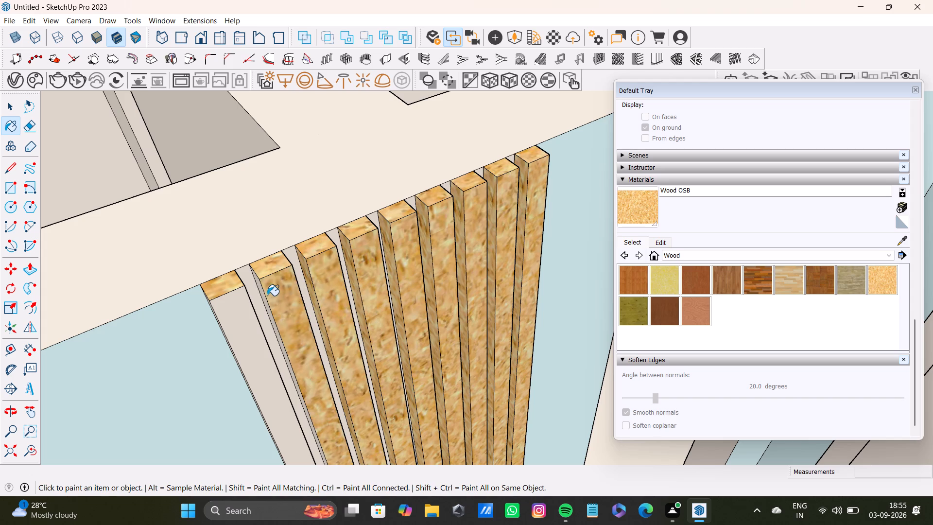
pyautogui.keyDown('shift'); pyautogui.moveTo(272, 298); pyautogui.dragTo(401, 184, button='middle'); pyautogui.keyUp('shift')
pyautogui.keyDown('shift'); pyautogui.scroll(4, 399, 188); pyautogui.keyUp('shift')
pyautogui.keyDown('shift'); pyautogui.click(385, 170); pyautogui.keyUp('shift')
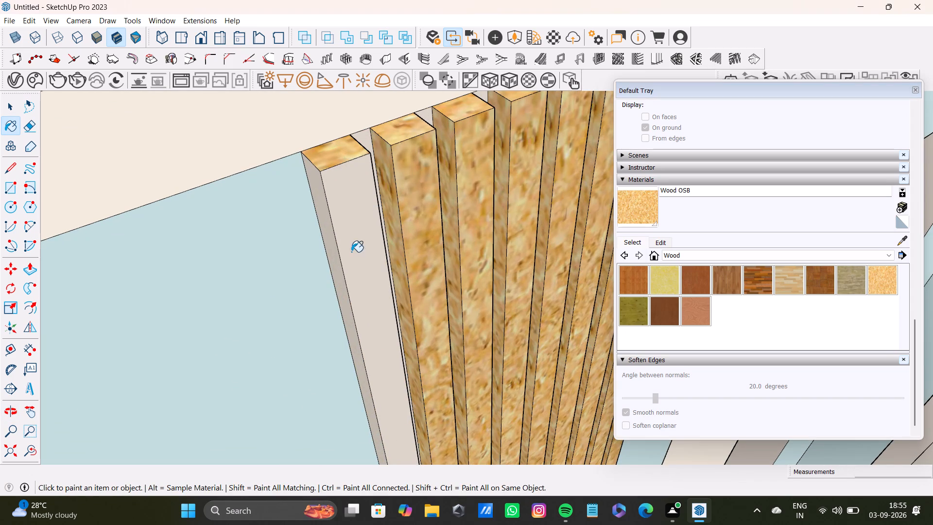
pyautogui.keyDown('shift'); pyautogui.click(351, 252); pyautogui.keyUp('shift')
pyautogui.keyDown('shift'); pyautogui.click(319, 204); pyautogui.keyUp('shift')
# Paint the away-from-corner sides of the door-side band's first through fourth slats with Wood OSB.
pyautogui.keyDown('shift'); pyautogui.moveTo(468, 238); pyautogui.dragTo(178, 218, button='middle'); pyautogui.keyUp('shift')
pyautogui.moveTo(421, 223); pyautogui.dragTo(384, 234, button='middle')
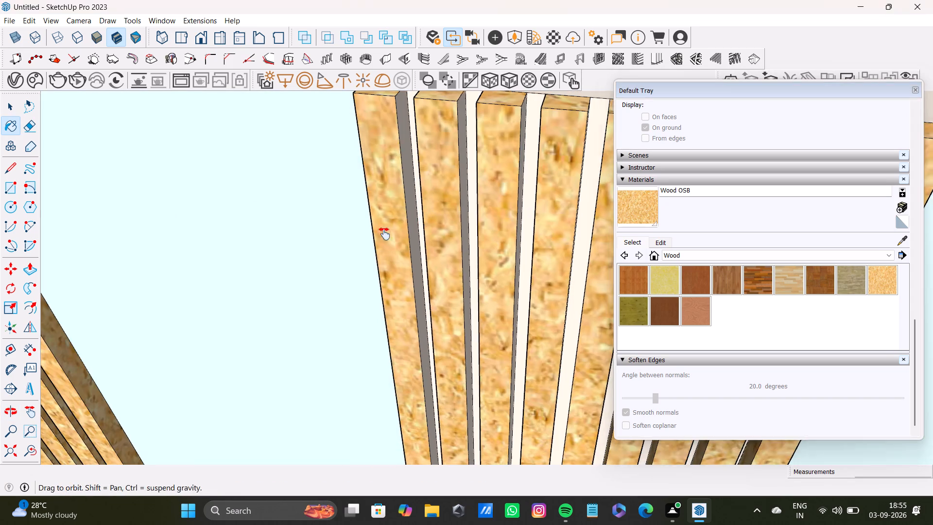
pyautogui.moveTo(384, 234); pyautogui.dragTo(278, 285, button='middle')
pyautogui.keyDown('shift'); pyautogui.scroll(3, 260, 197); pyautogui.keyUp('shift')
pyautogui.keyDown('shift'); pyautogui.click(215, 162); pyautogui.keyUp('shift')
pyautogui.keyDown('shift'); pyautogui.click(291, 179); pyautogui.keyUp('shift')
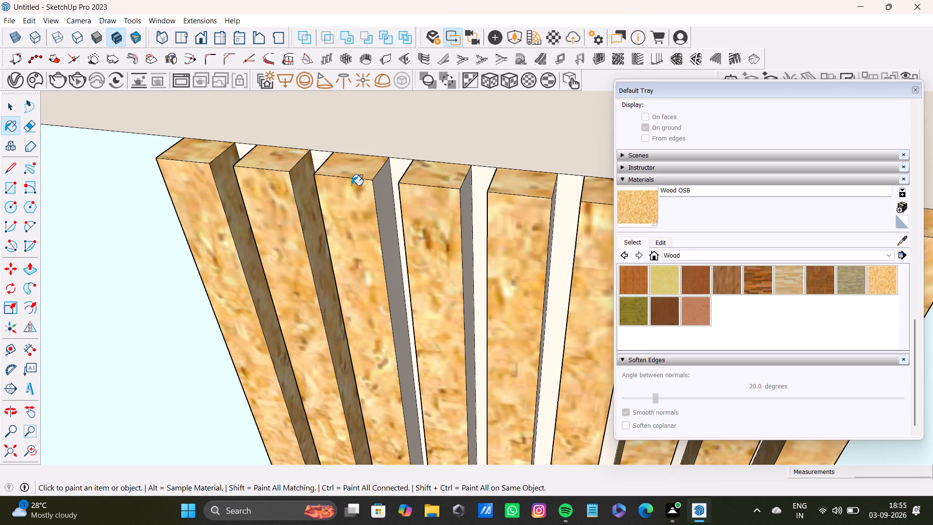
pyautogui.keyDown('shift'); pyautogui.click(389, 191); pyautogui.keyUp('shift')
pyautogui.keyDown('shift'); pyautogui.click(462, 205); pyautogui.keyUp('shift')
# Paint the away-from-corner sides of the door-side band's fifth through ninth slats with Wood OSB.
pyautogui.keyDown('shift'); pyautogui.moveTo(517, 235); pyautogui.dragTo(241, 203, button='middle'); pyautogui.keyUp('shift')
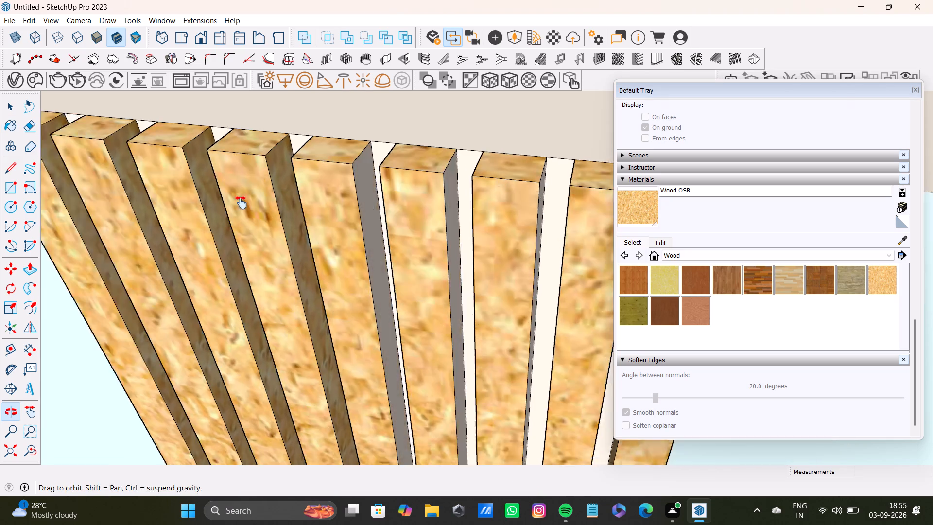
pyautogui.keyDown('shift'); pyautogui.moveTo(241, 203); pyautogui.dragTo(180, 203, button='middle'); pyautogui.keyUp('shift')
pyautogui.keyDown('shift'); pyautogui.scroll(3, 213, 179); pyautogui.keyUp('shift')
pyautogui.keyDown('shift'); pyautogui.click(212, 174); pyautogui.keyUp('shift')
pyautogui.keyDown('shift'); pyautogui.click(322, 183); pyautogui.keyUp('shift')
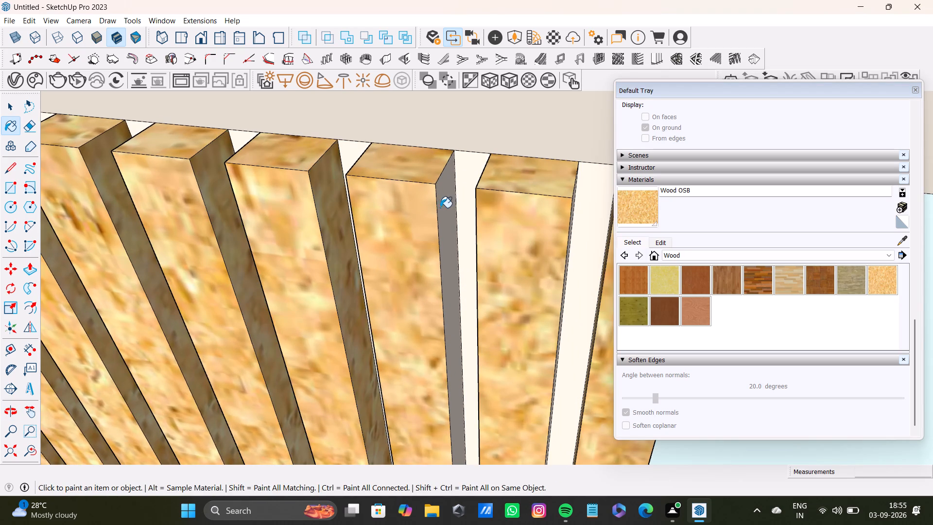
pyautogui.keyDown('shift'); pyautogui.click(440, 208); pyautogui.keyUp('shift')
pyautogui.keyDown('shift'); pyautogui.moveTo(495, 218); pyautogui.dragTo(273, 216, button='middle'); pyautogui.keyUp('shift')
pyautogui.keyDown('shift'); pyautogui.click(355, 210); pyautogui.keyUp('shift')
pyautogui.keyDown('shift'); pyautogui.click(483, 227); pyautogui.keyUp('shift')
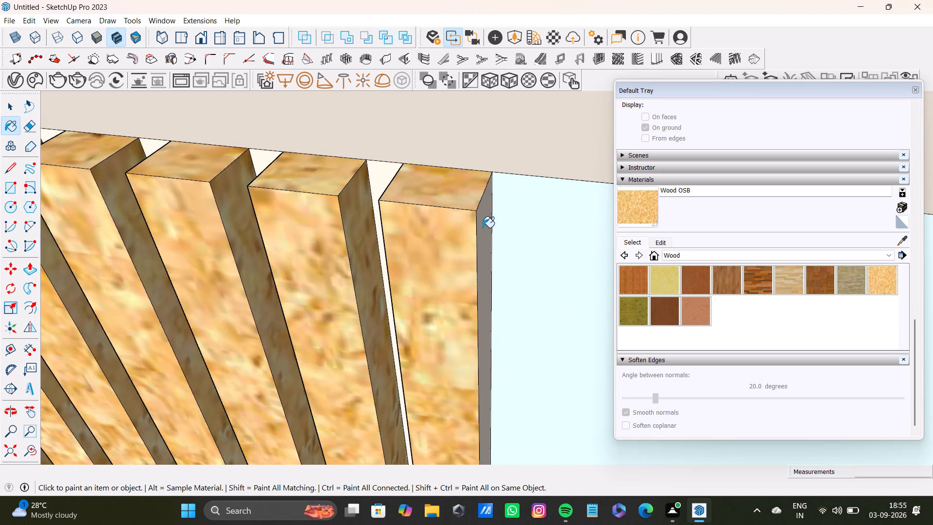
pyautogui.keyDown('shift'); pyautogui.scroll(-20, 467, 230); pyautogui.keyUp('shift')
pyautogui.keyDown('shift'); pyautogui.scroll(-13, 467, 230); pyautogui.keyUp('shift')
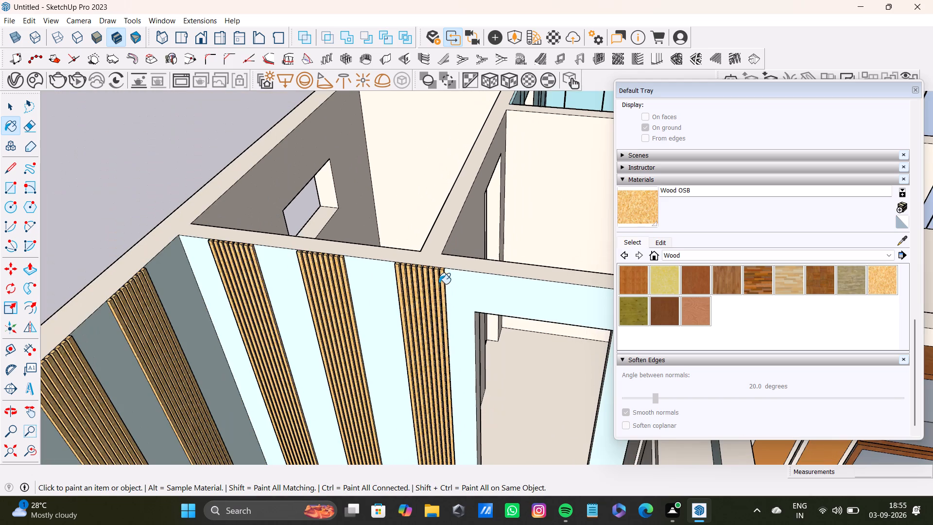
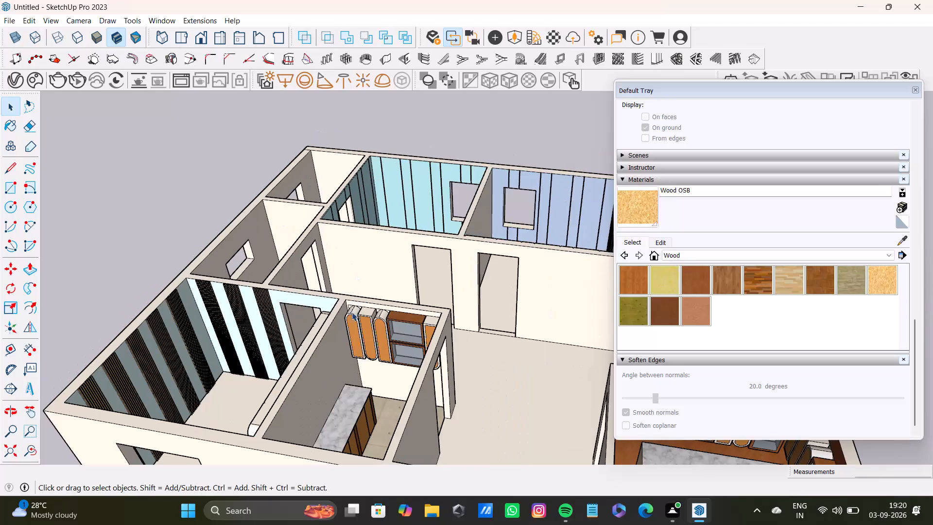
# Examine the whole floor plan from several angles, from the slatted corner room round to the unfinished rooms.
pyautogui.moveTo(238, 320); pyautogui.dragTo(250, 303, button='middle')
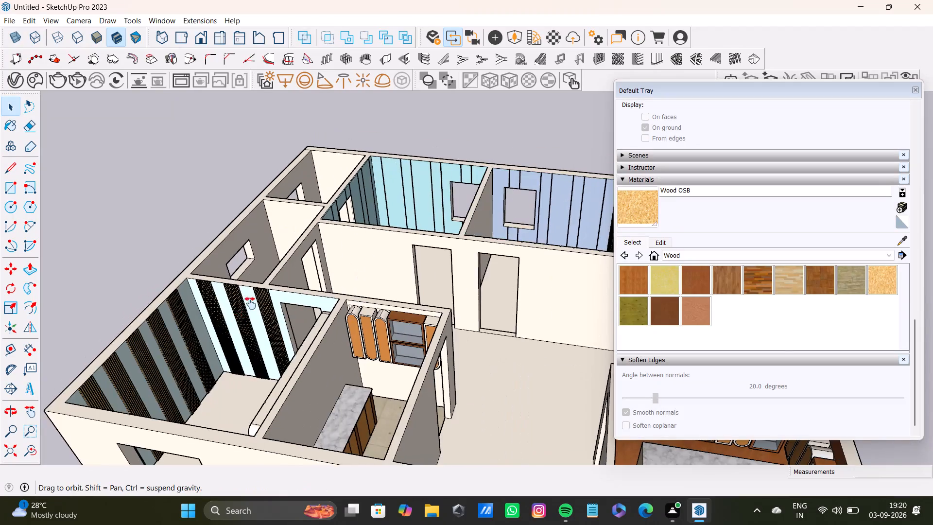
pyautogui.moveTo(250, 303); pyautogui.dragTo(362, 281, button='middle')
pyautogui.scroll(9, 364, 281)
pyautogui.moveTo(364, 281); pyautogui.dragTo(120, 391, button='middle')
pyautogui.scroll(-1, 243, 424)
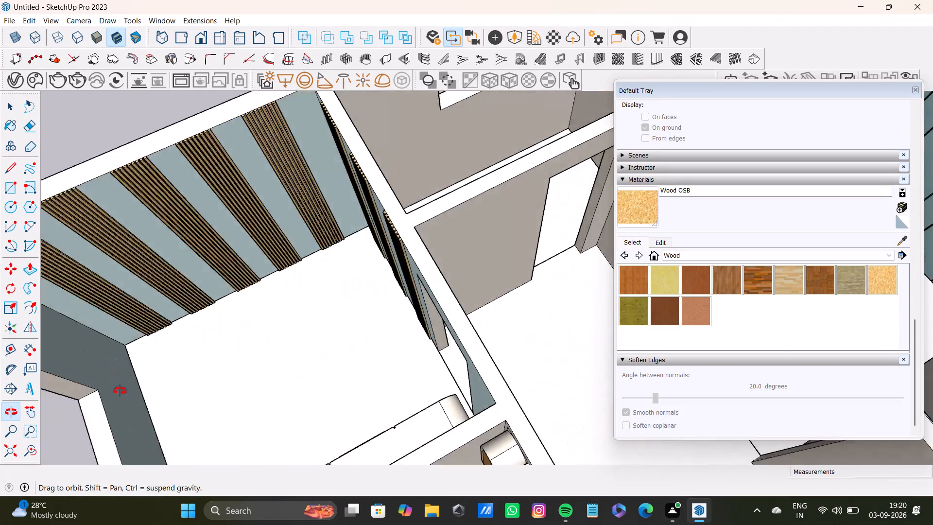
pyautogui.moveTo(120, 391); pyautogui.dragTo(86, 325, button='middle')
pyautogui.scroll(-8, 198, 309)
pyautogui.moveTo(214, 306); pyautogui.dragTo(211, 217, button='middle')
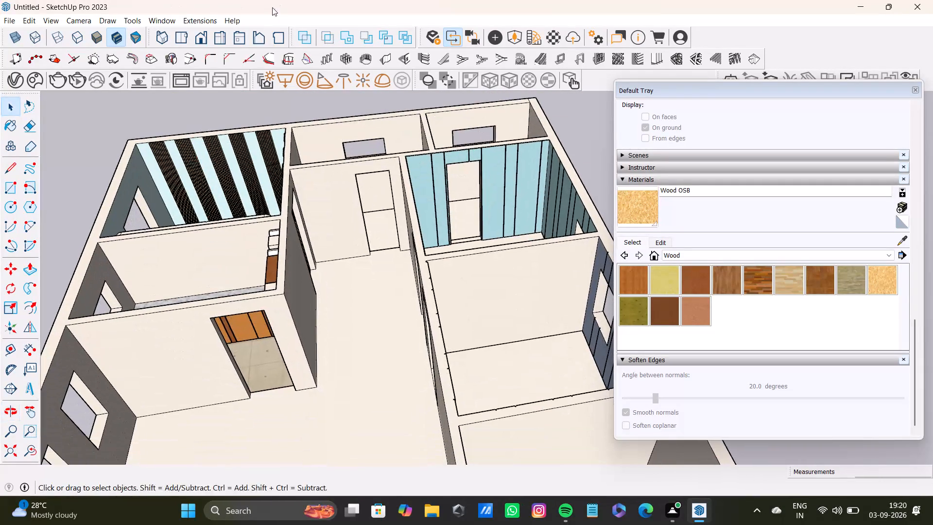
pyautogui.scroll(-4, 220, 304)
pyautogui.moveTo(220, 304); pyautogui.dragTo(275, 187, button='middle')
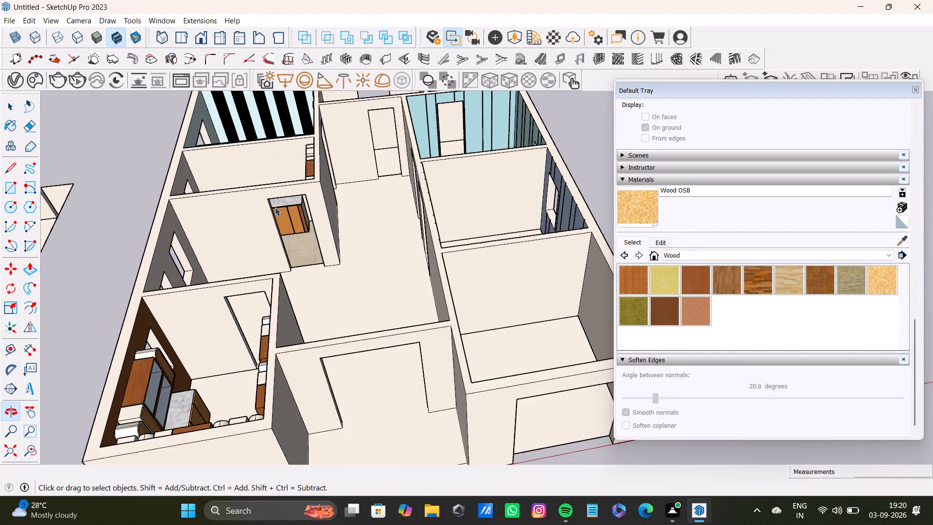
pyautogui.moveTo(276, 208); pyautogui.dragTo(487, 168, button='middle')
pyautogui.moveTo(487, 168); pyautogui.dragTo(639, 238, button='middle')
pyautogui.scroll(-4, 470, 280)
pyautogui.moveTo(460, 289); pyautogui.dragTo(341, 359, button='middle')
pyautogui.moveTo(339, 359); pyautogui.dragTo(545, 232, button='middle')
# Draw a near full-height rectangle about 9' 11" by 1' 3 1/4" on the small corner room's wall beside the door opening.
pyautogui.scroll(7, 316, 257)
pyautogui.moveTo(329, 247); pyautogui.dragTo(295, 387, button='middle')
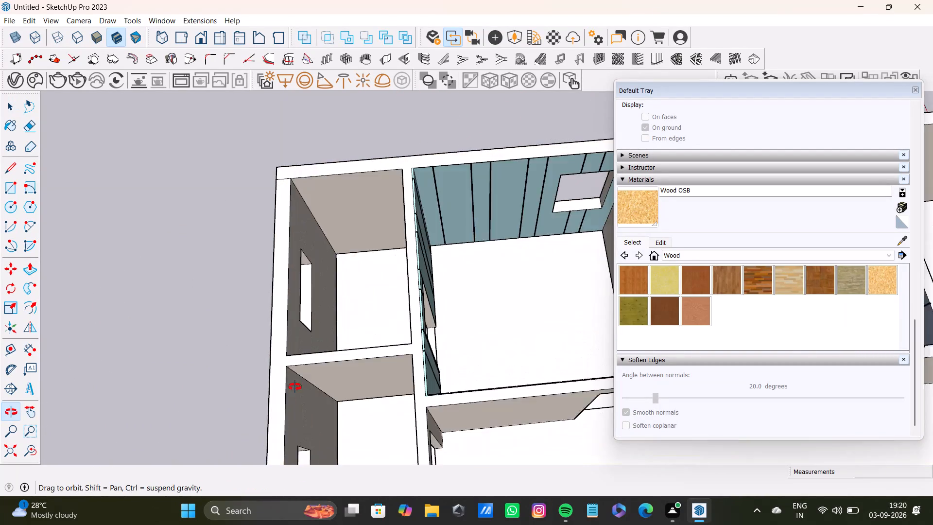
pyautogui.moveTo(295, 387); pyautogui.dragTo(289, 398, button='middle')
pyautogui.scroll(3, 306, 335)
pyautogui.moveTo(345, 295); pyautogui.dragTo(354, 392, button='middle')
pyautogui.moveTo(373, 382); pyautogui.dragTo(342, 340, button='middle')
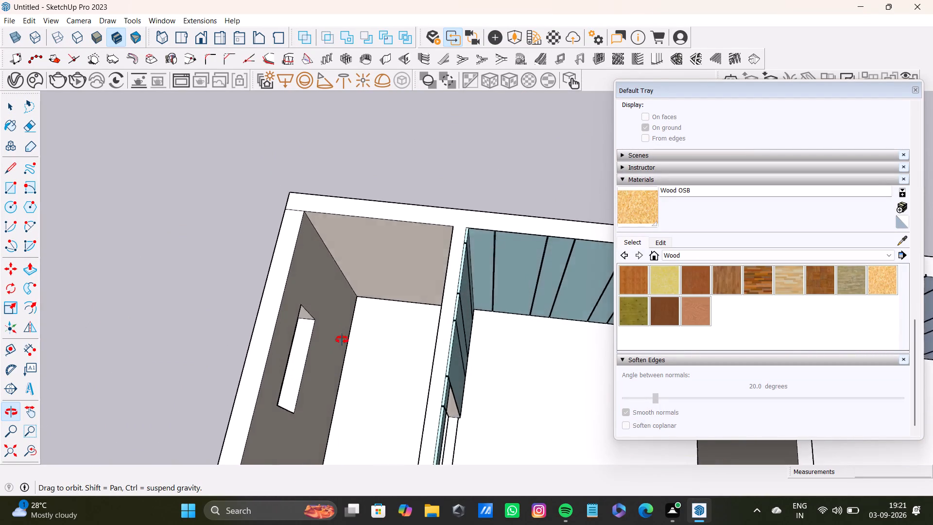
pyautogui.moveTo(342, 340); pyautogui.dragTo(401, 276, button='middle')
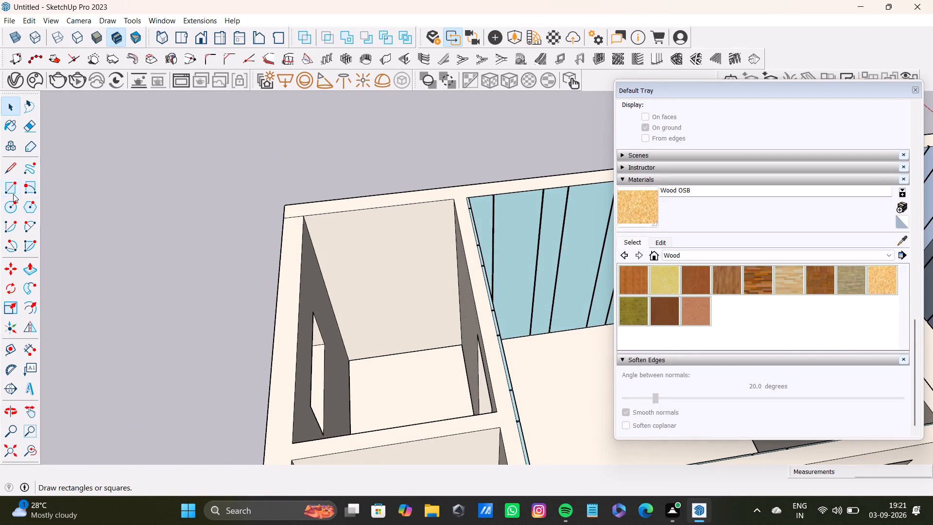
pyautogui.click(12, 191)
pyautogui.scroll(3, 307, 372)
pyautogui.moveTo(380, 363); pyautogui.dragTo(352, 448, button='middle')
pyautogui.scroll(5, 374, 335)
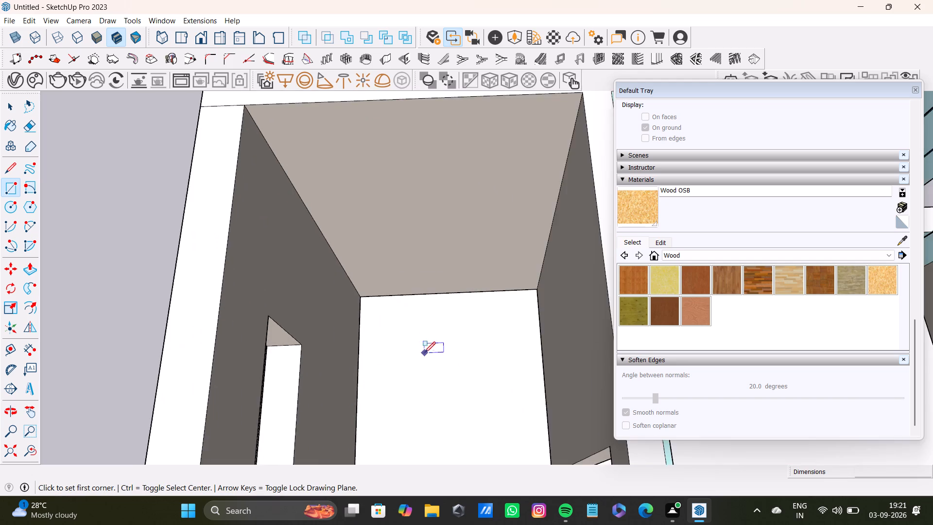
pyautogui.scroll(1, 424, 353)
pyautogui.scroll(-5, 478, 326)
pyautogui.moveTo(461, 392); pyautogui.dragTo(630, 397, button='middle')
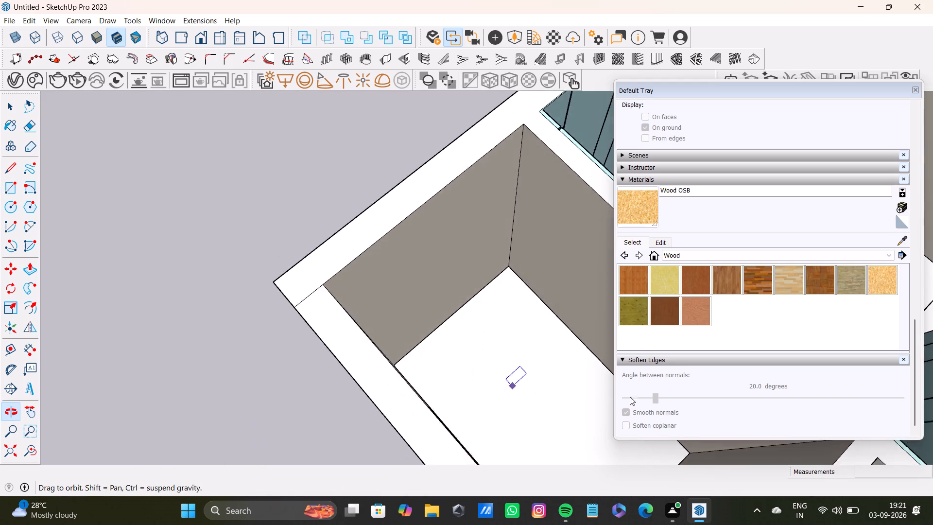
pyautogui.moveTo(630, 397); pyautogui.dragTo(626, 403, button='middle')
pyautogui.scroll(3, 523, 361)
pyautogui.keyDown('shift'); pyautogui.moveTo(502, 314); pyautogui.dragTo(407, 357, button='middle'); pyautogui.keyUp('shift')
pyautogui.moveTo(403, 360); pyautogui.dragTo(481, 303, button='middle')
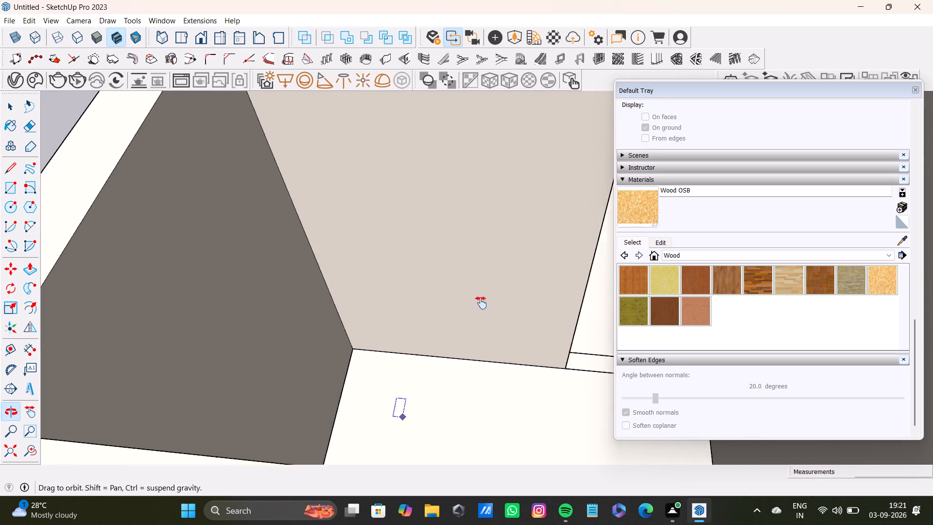
pyautogui.moveTo(481, 303); pyautogui.dragTo(459, 347, button='middle')
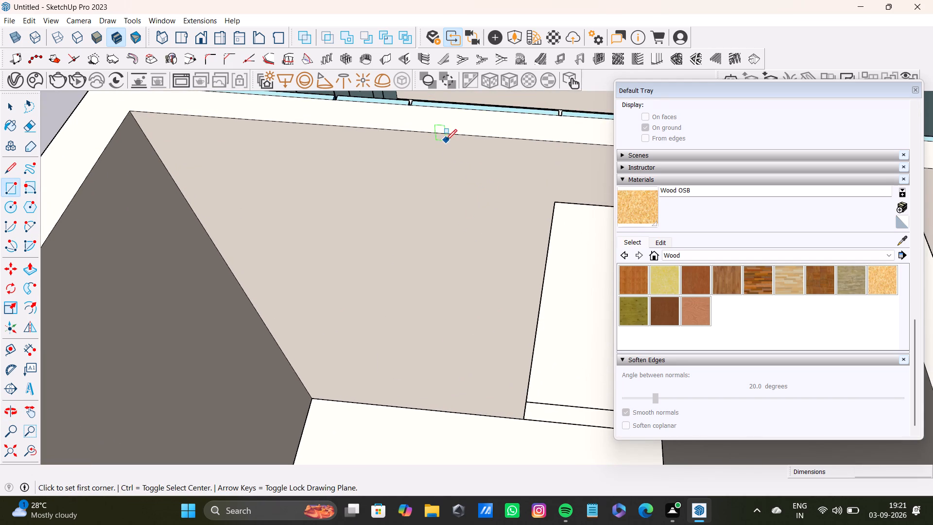
pyautogui.click(445, 138)
pyautogui.click(513, 422)
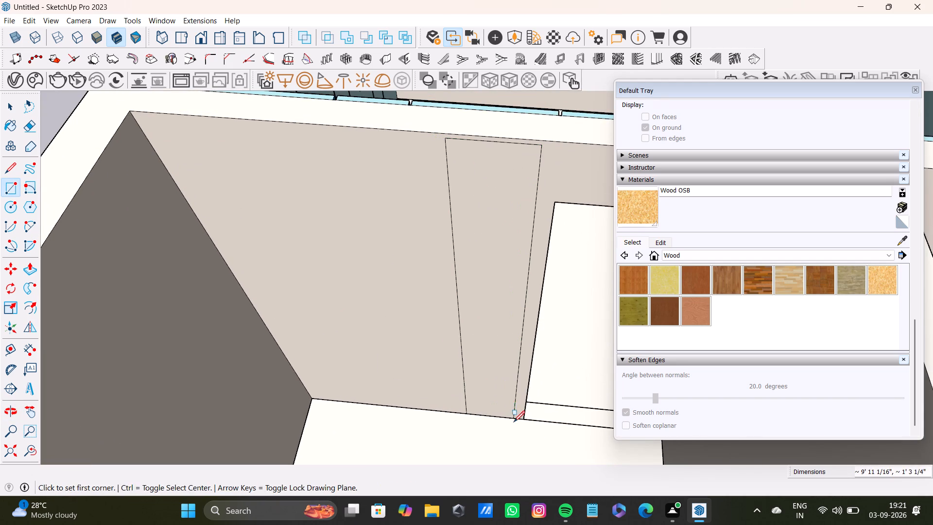
# Push/Pull the new rectangle out from the wall into a tall box beside the door opening.
pyautogui.press('space')
pyautogui.click(494, 369)
pyautogui.press('p')
pyautogui.moveTo(494, 369); pyautogui.dragTo(484, 390)
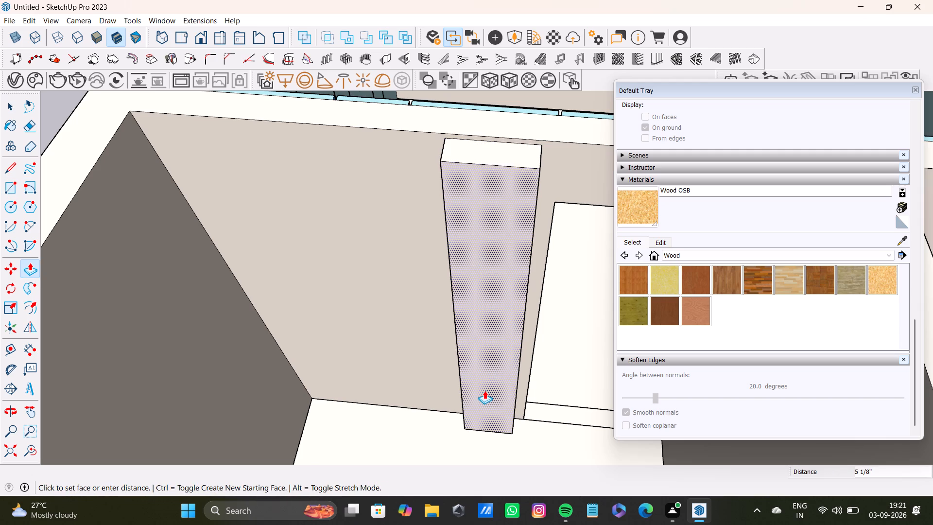
pyautogui.moveTo(484, 390); pyautogui.dragTo(484, 392)
pyautogui.press('space')
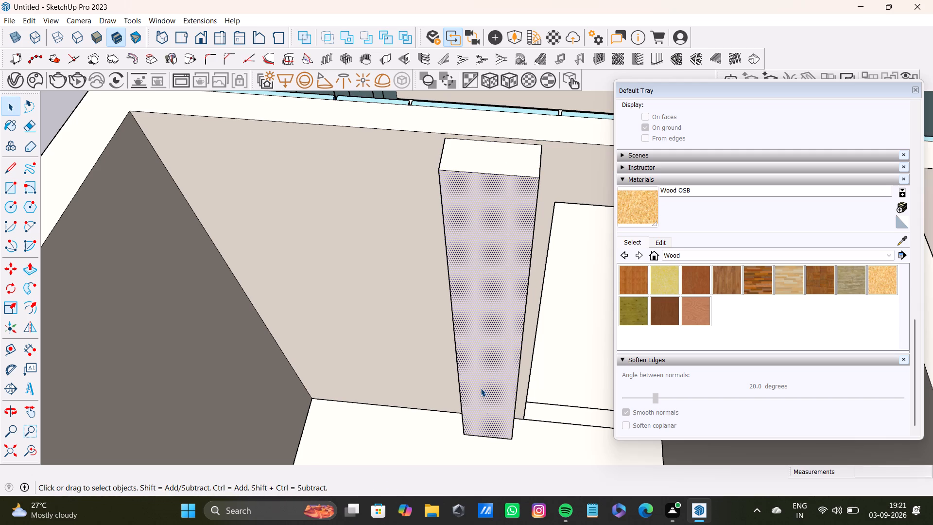
# Offset the tall box's front face inward about 1 13/16" and push the inner panel back to form an open-front recess.
pyautogui.moveTo(31, 310); pyautogui.dragTo(36, 306)
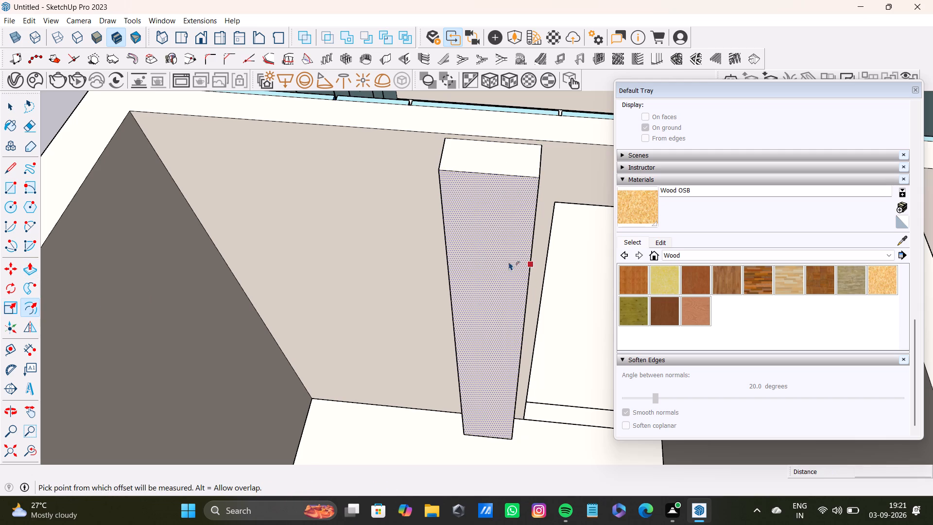
pyautogui.click(479, 271)
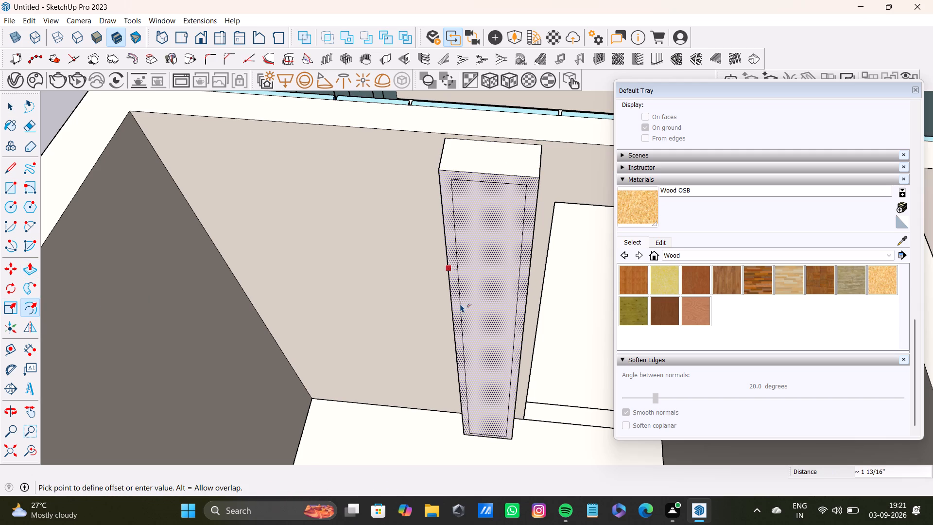
pyautogui.click(460, 304)
pyautogui.press('space')
pyautogui.click(487, 316)
pyautogui.press('p')
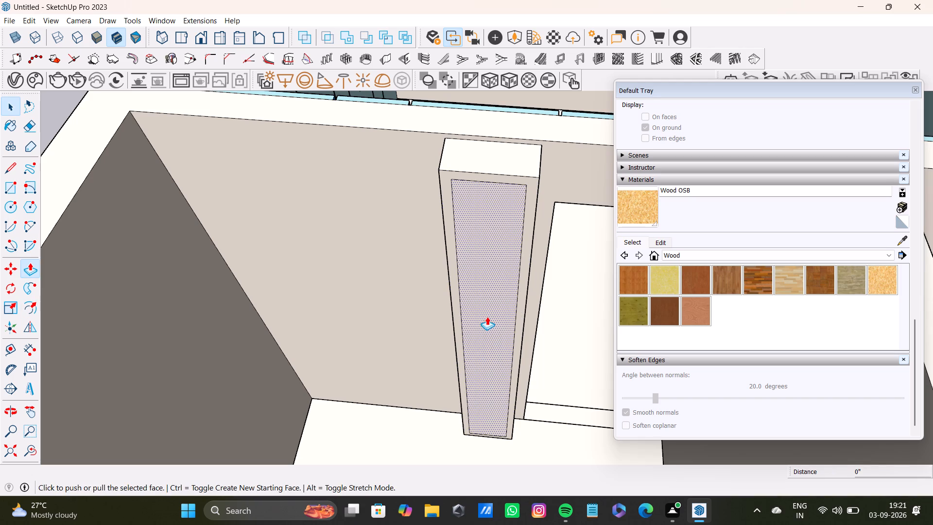
pyautogui.moveTo(487, 316); pyautogui.dragTo(494, 272)
pyautogui.press('space')
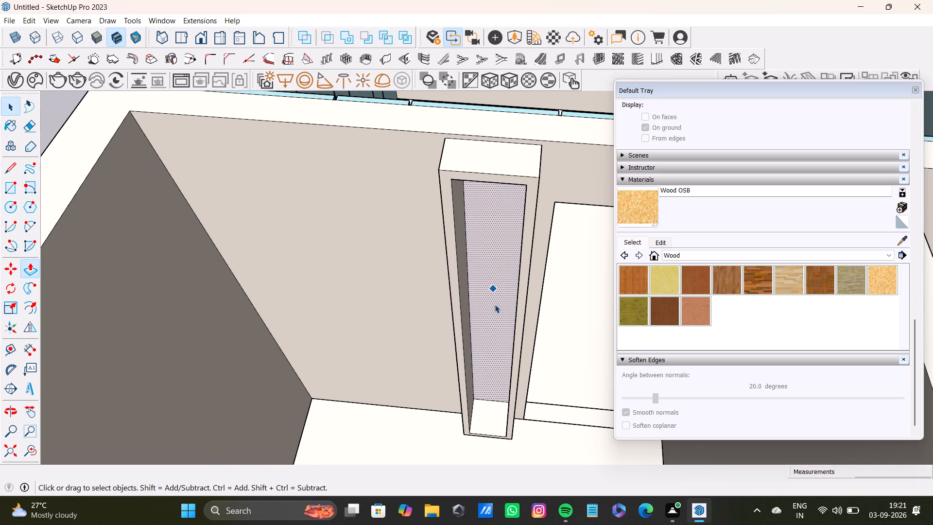
# Examine the recessed box, its base and its position beside the door opening from several angles.
pyautogui.scroll(-4, 497, 321)
pyautogui.moveTo(500, 346); pyautogui.dragTo(333, 366, button='middle')
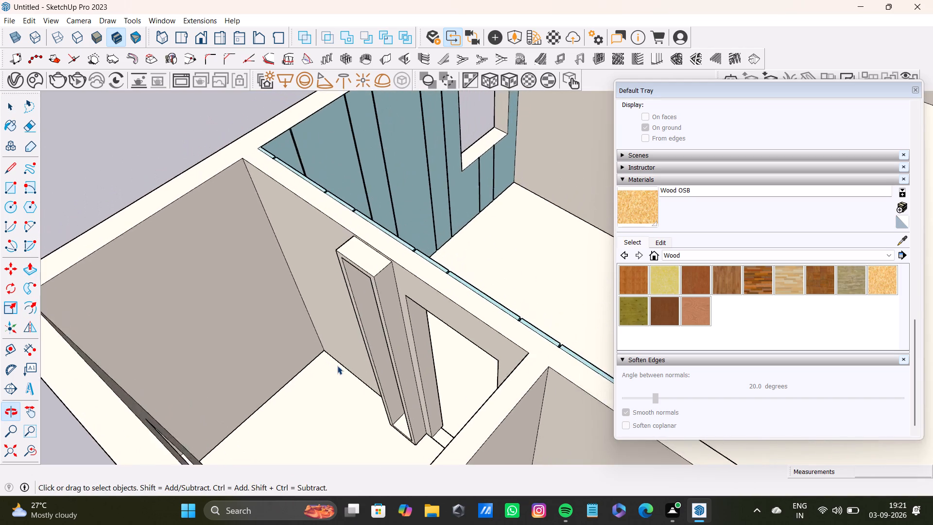
pyautogui.scroll(5, 340, 366)
pyautogui.moveTo(376, 367); pyautogui.dragTo(343, 343, button='middle')
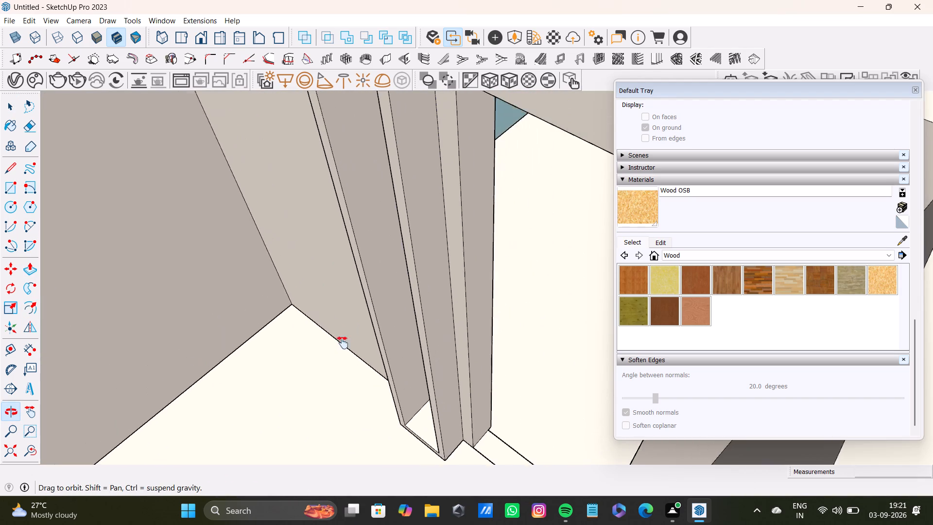
pyautogui.moveTo(343, 343); pyautogui.dragTo(342, 343, button='middle')
pyautogui.scroll(-4, 350, 338)
pyautogui.moveTo(362, 343); pyautogui.dragTo(534, 346, button='middle')
pyautogui.scroll(3, 509, 341)
pyautogui.moveTo(487, 334); pyautogui.dragTo(419, 354, button='middle')
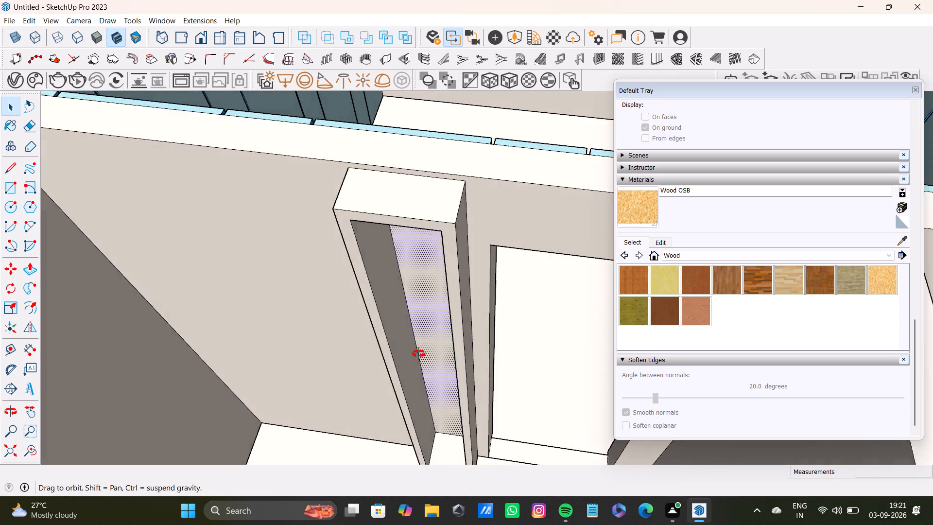
pyautogui.moveTo(419, 354); pyautogui.dragTo(402, 354, button='middle')
pyautogui.scroll(-11, 400, 347)
pyautogui.moveTo(397, 351); pyautogui.dragTo(345, 392, button='middle')
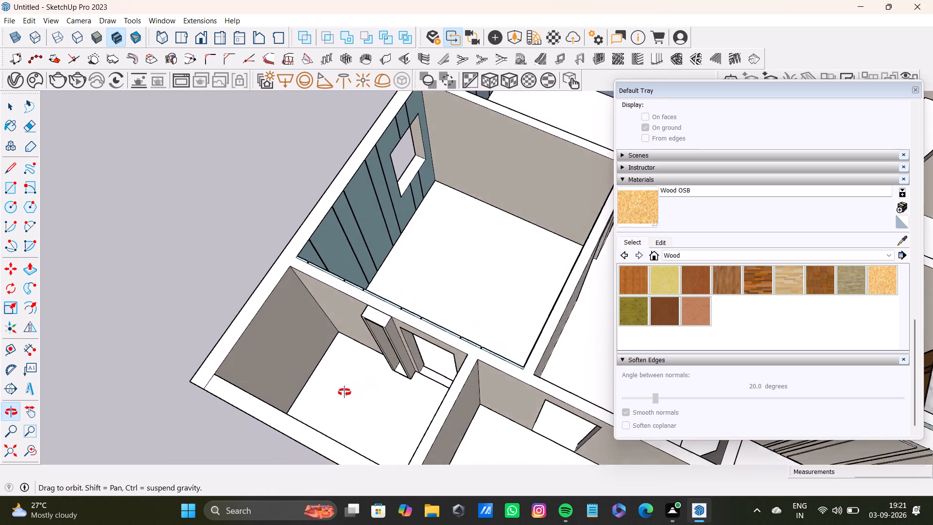
pyautogui.moveTo(345, 392); pyautogui.dragTo(235, 324, button='middle')
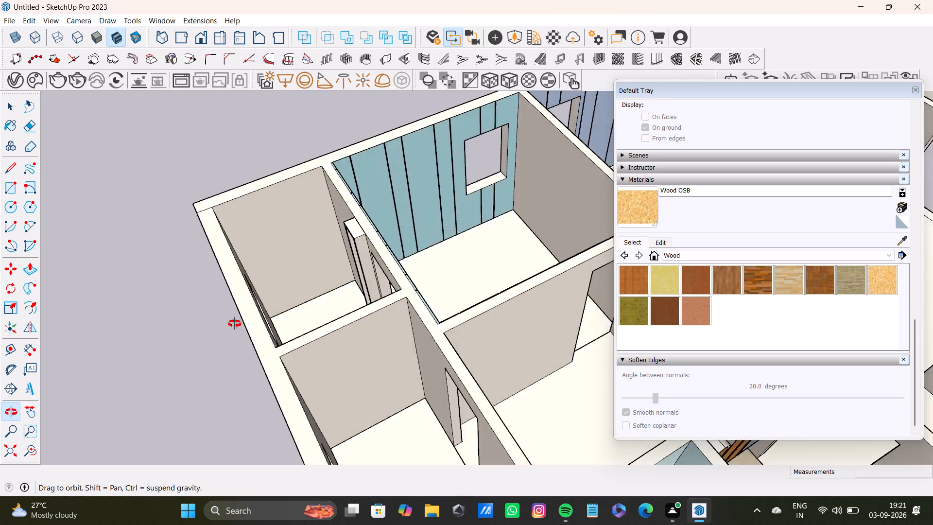
pyautogui.moveTo(235, 324); pyautogui.dragTo(465, 370, button='middle')
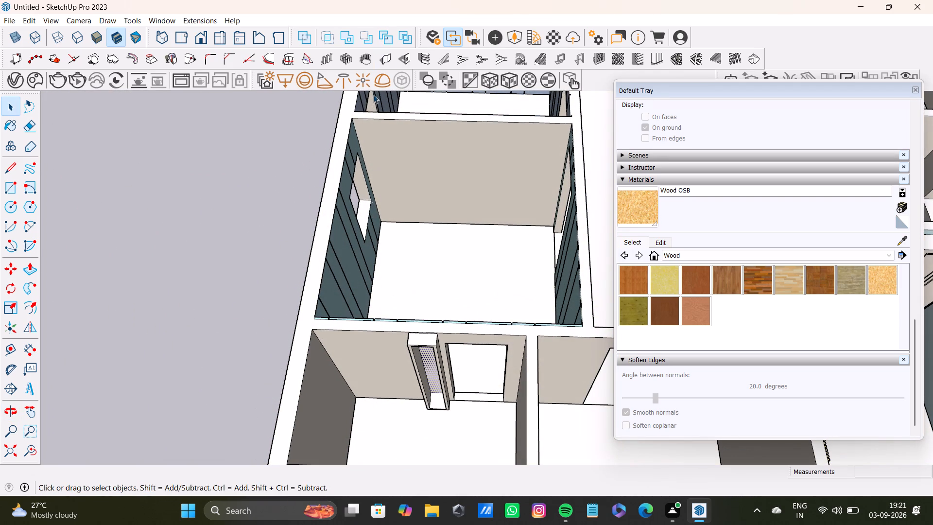
pyautogui.scroll(-3, 491, 387)
pyautogui.keyDown('shift'); pyautogui.moveTo(489, 404); pyautogui.dragTo(484, 320, button='middle'); pyautogui.keyUp('shift')
pyautogui.scroll(4, 484, 315)
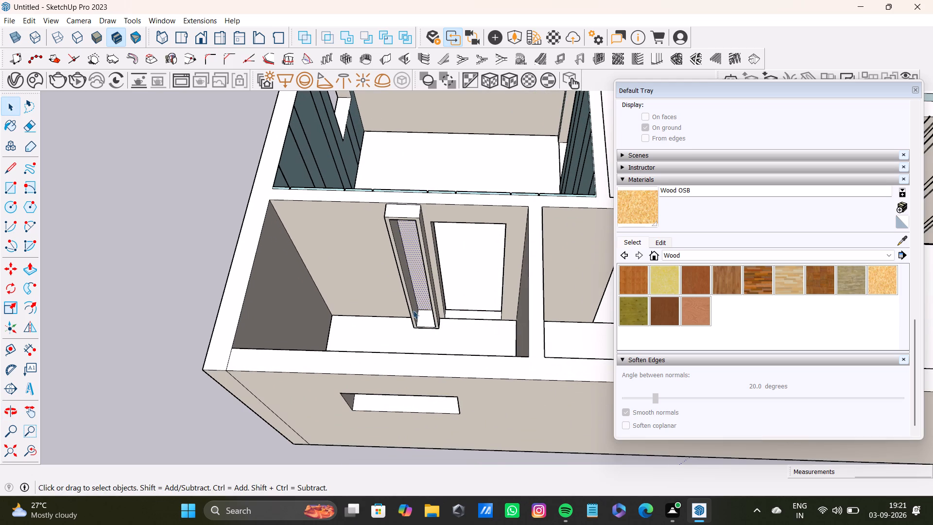
pyautogui.moveTo(405, 291); pyautogui.dragTo(409, 276, button='middle')
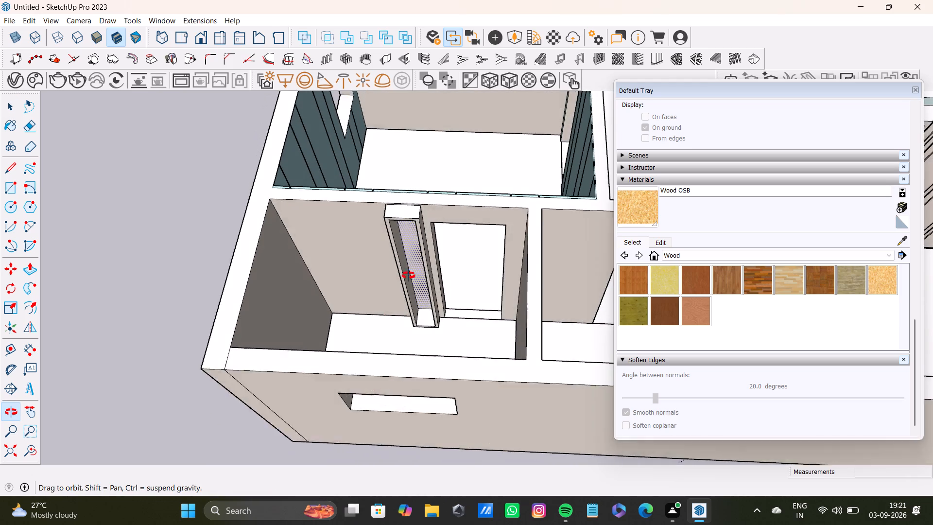
pyautogui.moveTo(409, 276); pyautogui.dragTo(429, 226, button='middle')
# Measure the wall's height with the Tape Measure, from its top edge down to the floor edge beside the recessed box.
pyautogui.scroll(2, 358, 209)
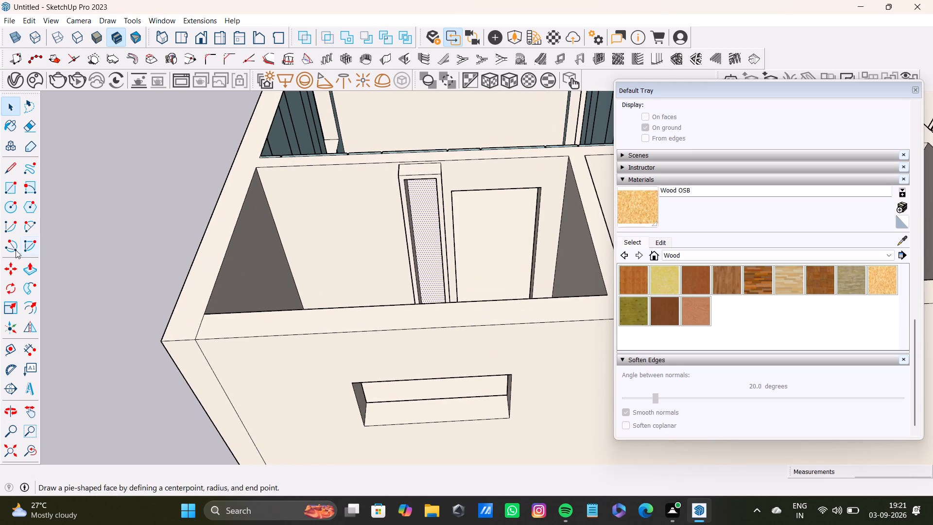
pyautogui.click(9, 346)
pyautogui.scroll(7, 359, 184)
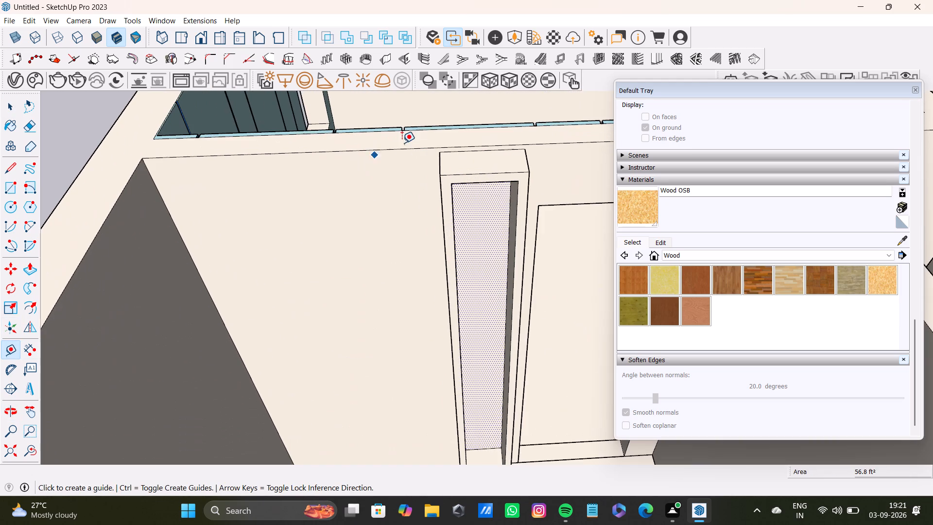
pyautogui.click(388, 151)
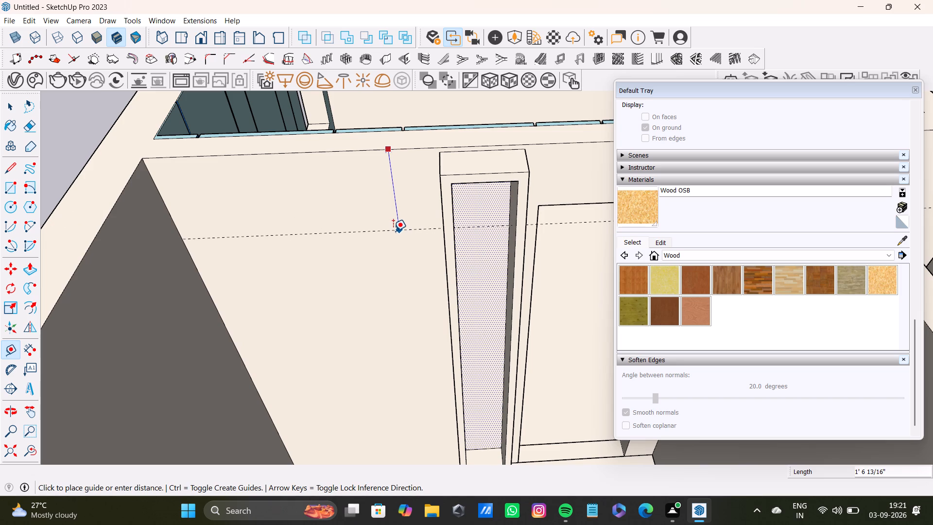
pyautogui.moveTo(391, 279); pyautogui.dragTo(346, 271, button='middle')
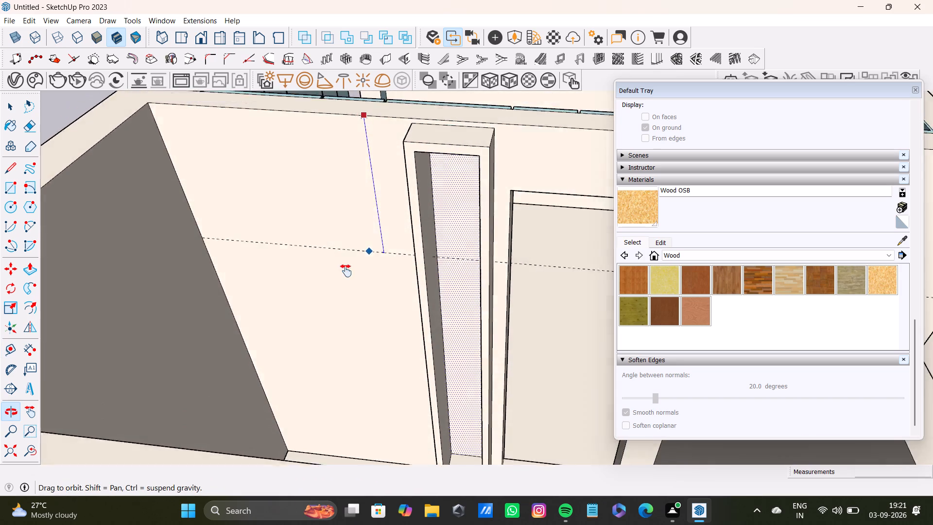
pyautogui.moveTo(346, 271); pyautogui.dragTo(352, 198, button='middle')
pyautogui.moveTo(420, 246); pyautogui.dragTo(392, 349, button='middle')
pyautogui.keyDown('shift'); pyautogui.moveTo(392, 345); pyautogui.dragTo(447, 194, button='middle'); pyautogui.keyUp('shift')
pyautogui.scroll(2, 409, 316)
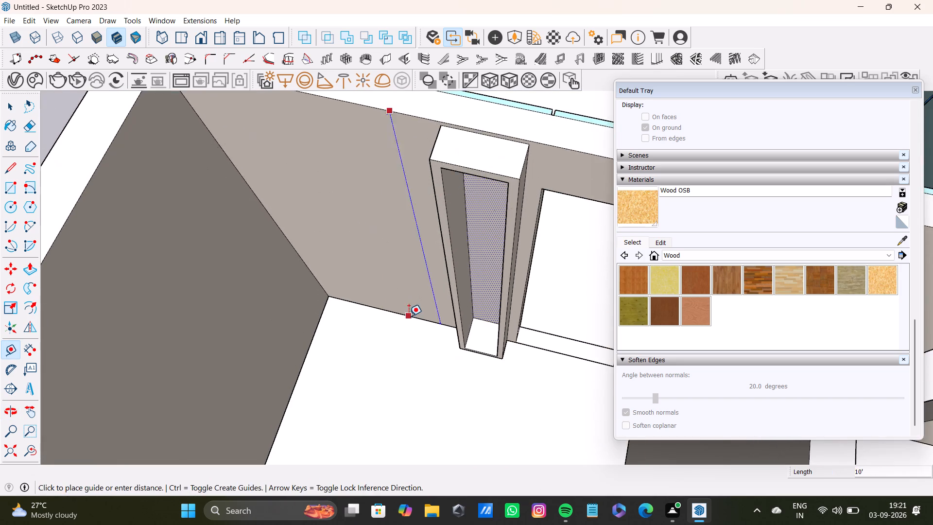
pyautogui.scroll(1, 409, 316)
pyautogui.moveTo(425, 302); pyautogui.dragTo(447, 262, button='middle')
pyautogui.click(453, 324)
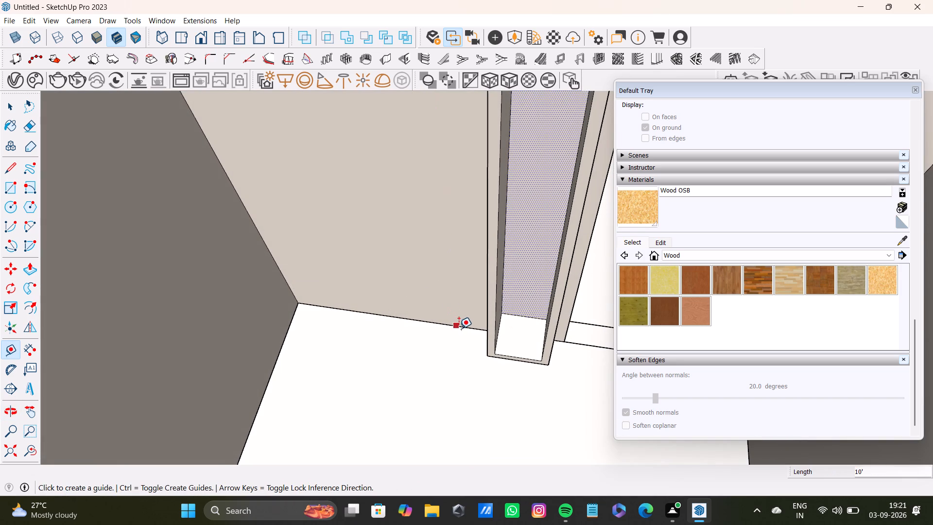
# Draw a full-height rectangle about 3 1/8" by 10' on the wall, just beside the recessed box, from top edge to floor.
pyautogui.scroll(-7, 357, 316)
pyautogui.keyDown('shift'); pyautogui.moveTo(393, 311); pyautogui.dragTo(425, 357, button='middle'); pyautogui.keyUp('shift')
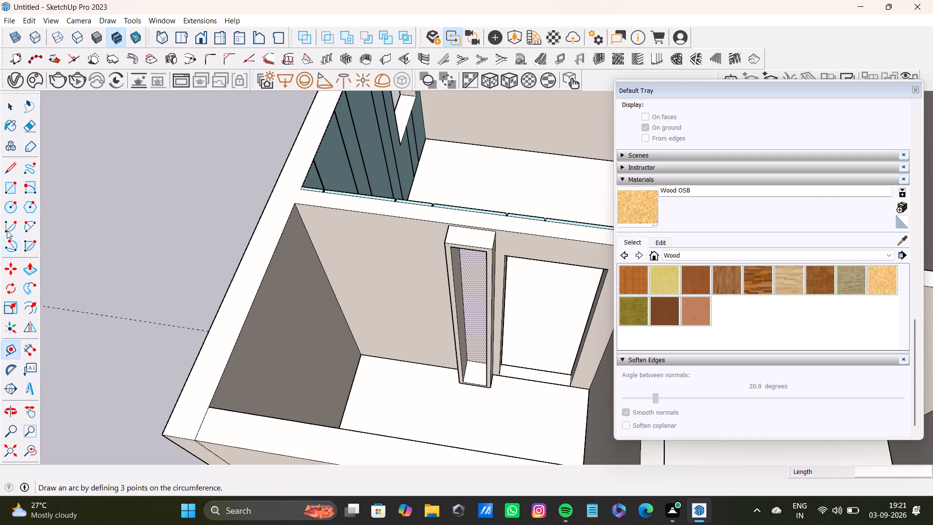
pyautogui.click(11, 187)
pyautogui.scroll(7, 380, 260)
pyautogui.click(489, 183)
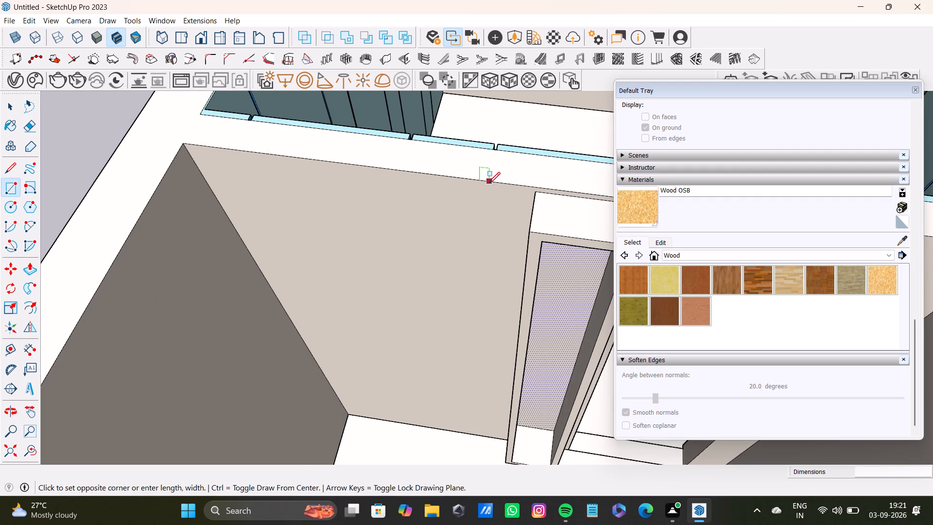
pyautogui.scroll(-2, 471, 390)
pyautogui.moveTo(475, 397); pyautogui.dragTo(500, 300, button='middle')
pyautogui.scroll(3, 509, 351)
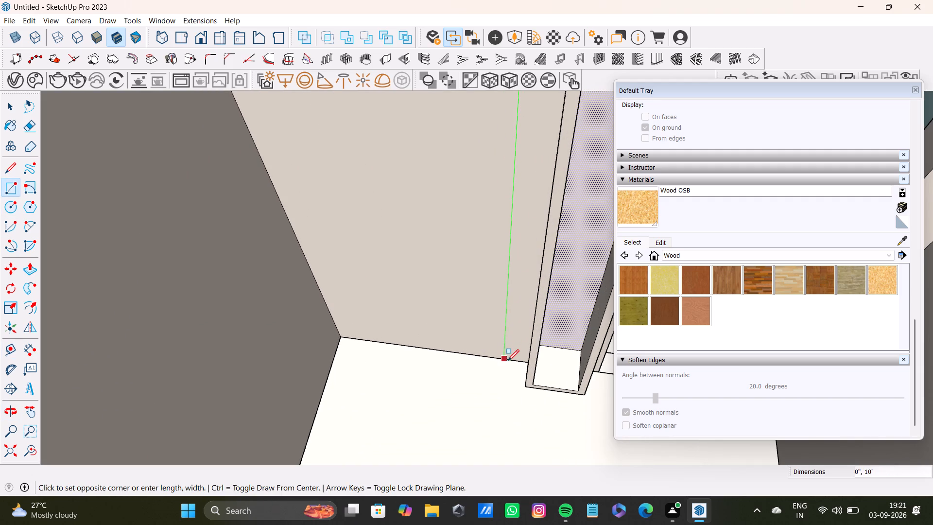
pyautogui.click(516, 361)
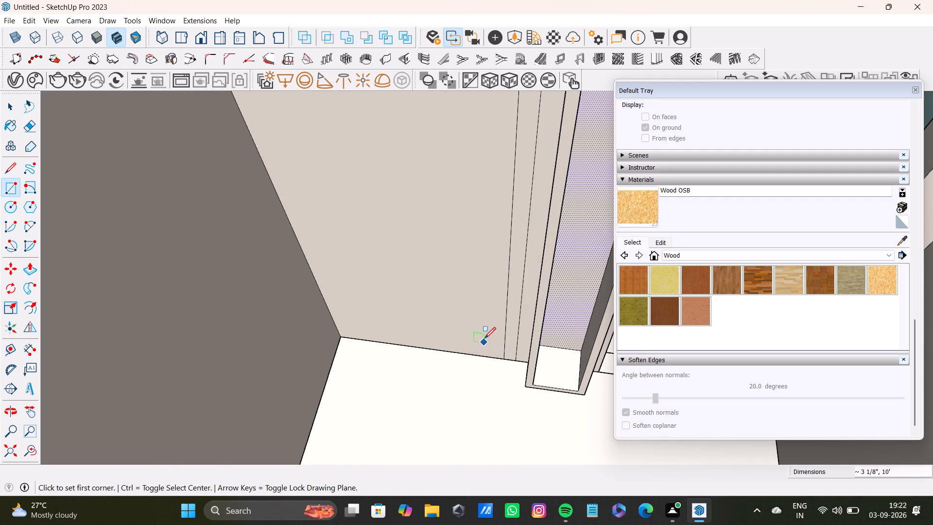
# Push/Pull the narrow rectangle about 2' 7/16" out from the wall into a thin full-height partition beside the recessed box.
pyautogui.scroll(-7, 484, 338)
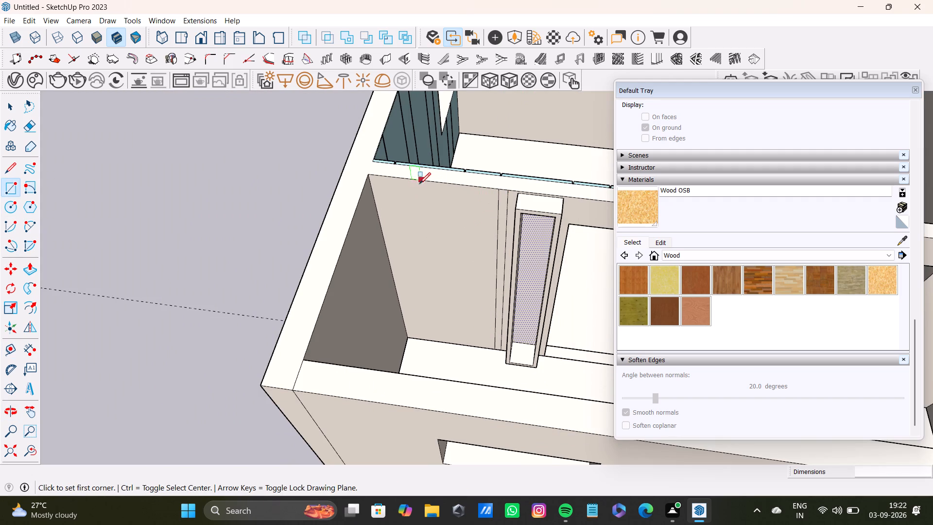
pyautogui.press('space')
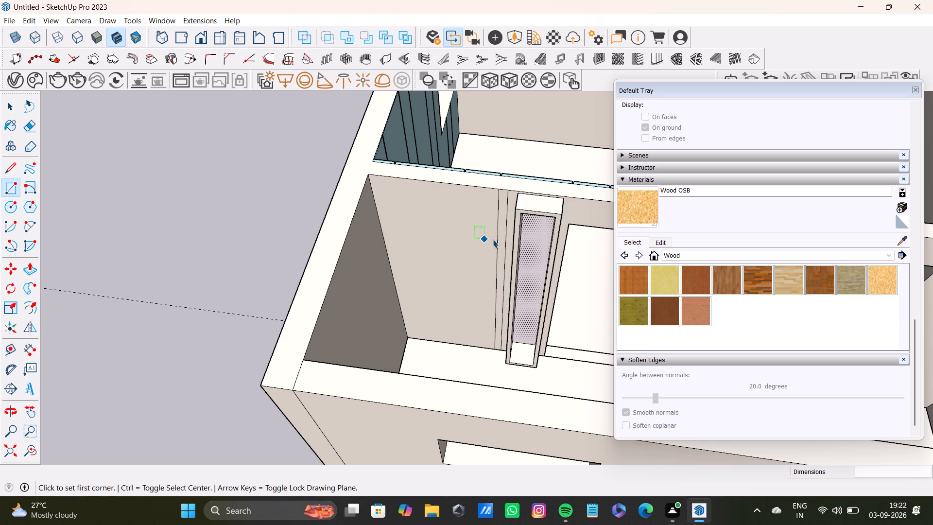
pyautogui.click(500, 233)
pyautogui.press('p')
pyautogui.moveTo(501, 236); pyautogui.dragTo(484, 283)
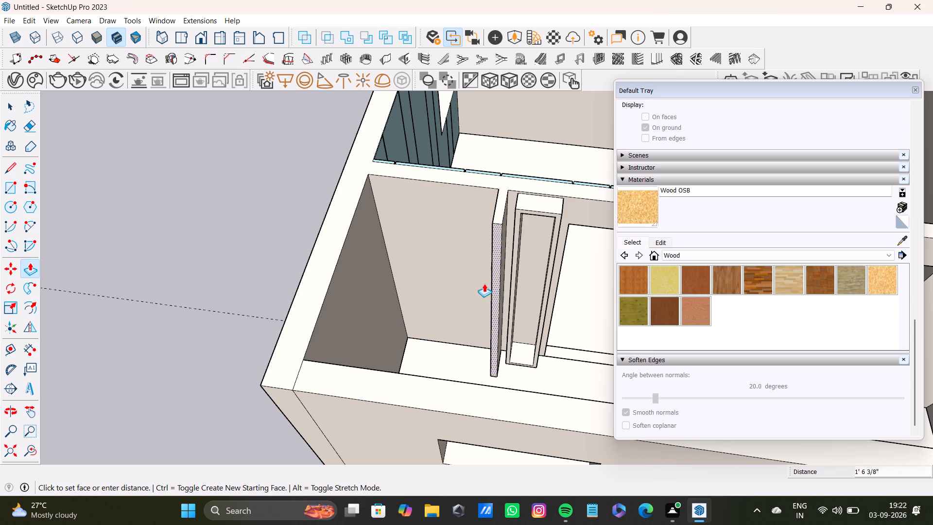
pyautogui.moveTo(484, 283); pyautogui.dragTo(483, 290)
# Examine the thin partition, the recessed box and the small room's window and door openings from several angles.
pyautogui.moveTo(506, 302); pyautogui.dragTo(379, 372, button='middle')
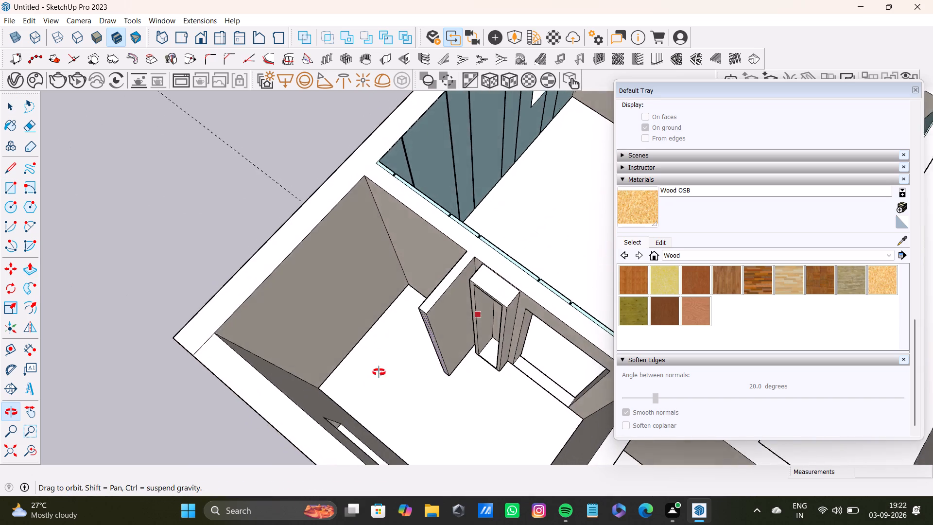
pyautogui.moveTo(379, 372); pyautogui.dragTo(175, 351, button='middle')
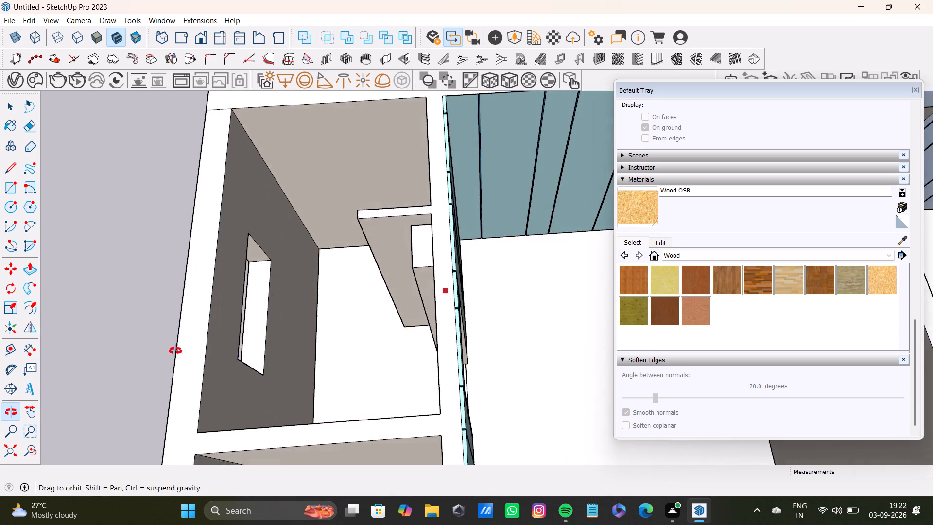
pyautogui.moveTo(175, 351); pyautogui.dragTo(172, 353, button='middle')
pyautogui.scroll(-4, 412, 308)
pyautogui.keyDown('shift'); pyautogui.moveTo(419, 305); pyautogui.dragTo(503, 352, button='middle'); pyautogui.keyUp('shift')
pyautogui.moveTo(509, 363); pyautogui.dragTo(274, 328, button='middle')
pyautogui.scroll(3, 397, 286)
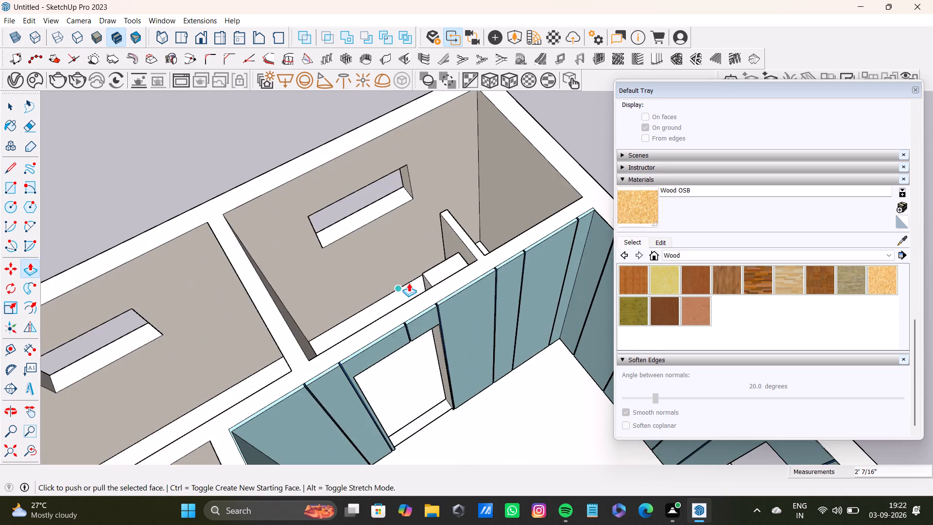
pyautogui.keyDown('shift'); pyautogui.moveTo(416, 280); pyautogui.dragTo(494, 351, button='middle'); pyautogui.keyUp('shift')
pyautogui.moveTo(522, 363); pyautogui.dragTo(401, 375, button='middle')
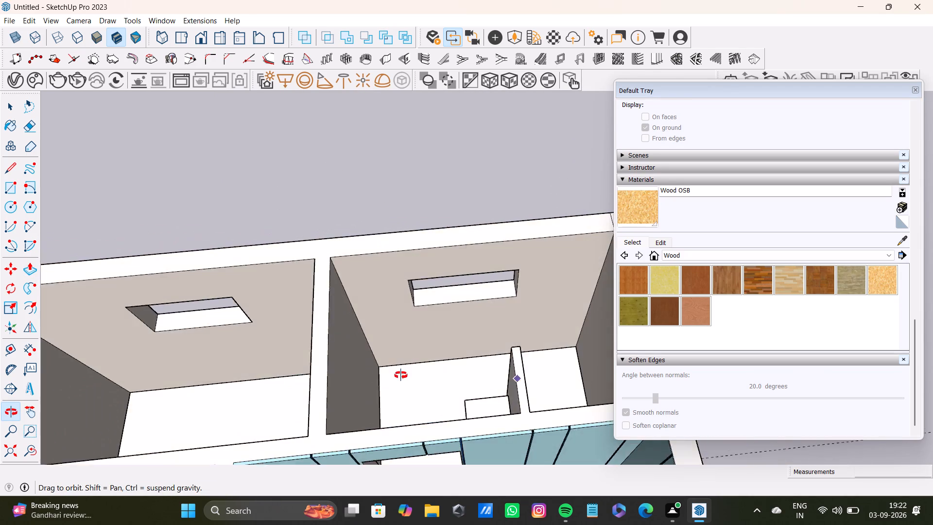
pyautogui.moveTo(401, 375); pyautogui.dragTo(370, 426, button='middle')
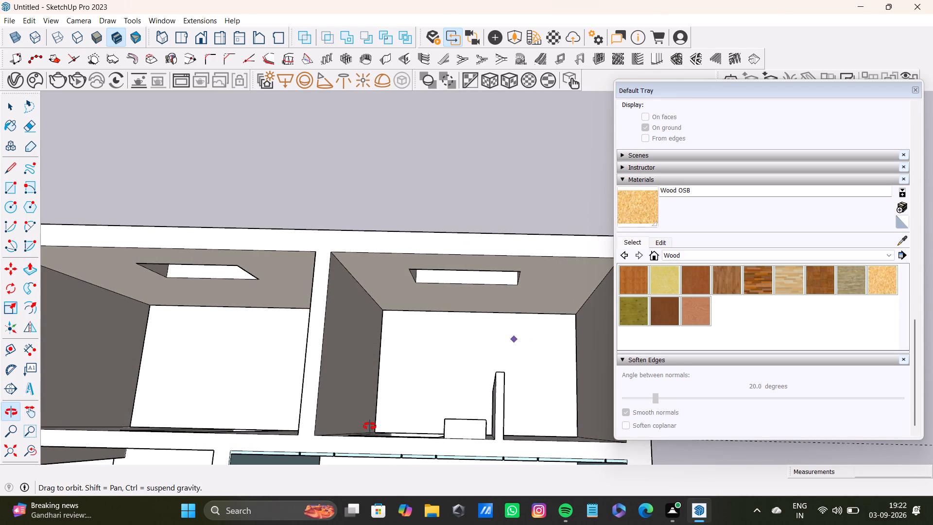
pyautogui.moveTo(370, 426); pyautogui.dragTo(386, 341, button='middle')
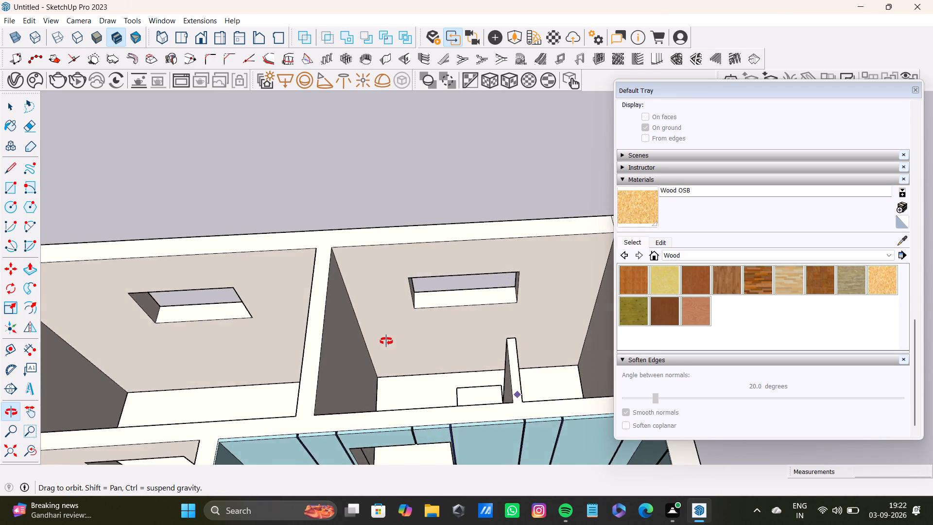
pyautogui.moveTo(386, 341); pyautogui.dragTo(300, 391, button='middle')
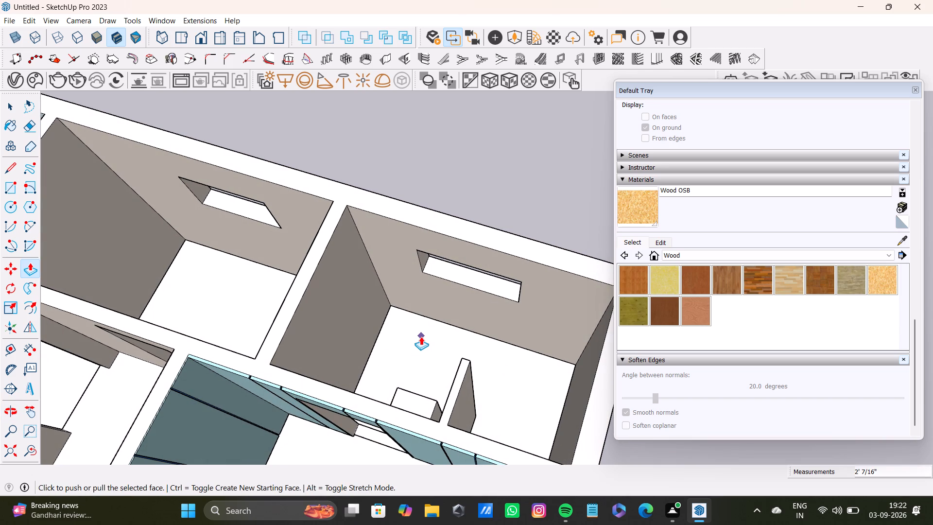
pyautogui.scroll(-3, 373, 318)
pyautogui.keyDown('shift'); pyautogui.moveTo(396, 330); pyautogui.dragTo(468, 319, button='middle'); pyautogui.keyUp('shift')
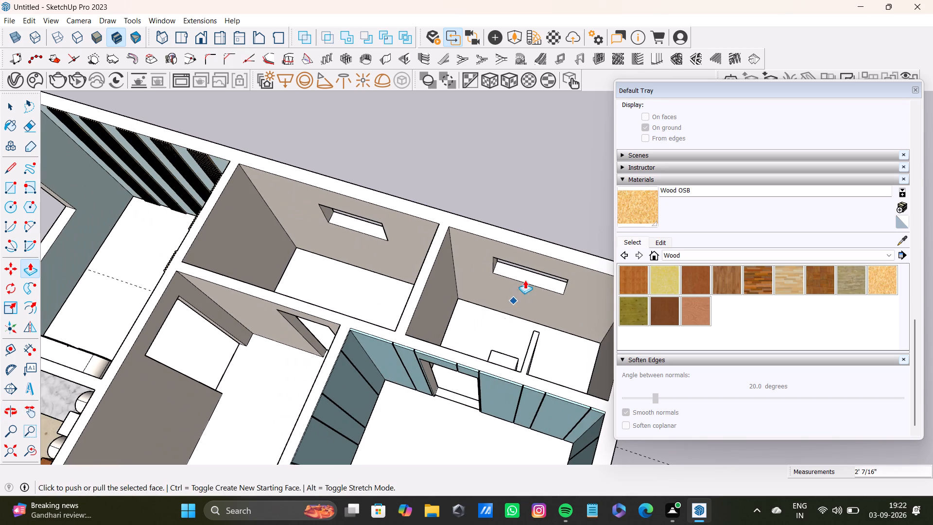
pyautogui.moveTo(525, 324); pyautogui.dragTo(468, 262, button='middle')
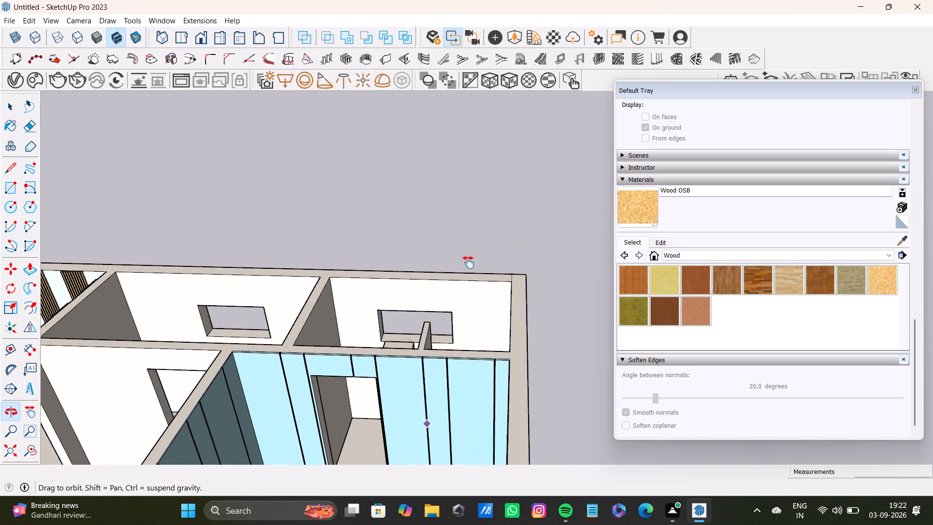
pyautogui.moveTo(468, 262); pyautogui.dragTo(468, 264, button='middle')
pyautogui.scroll(9, 430, 345)
pyautogui.scroll(-6, 396, 350)
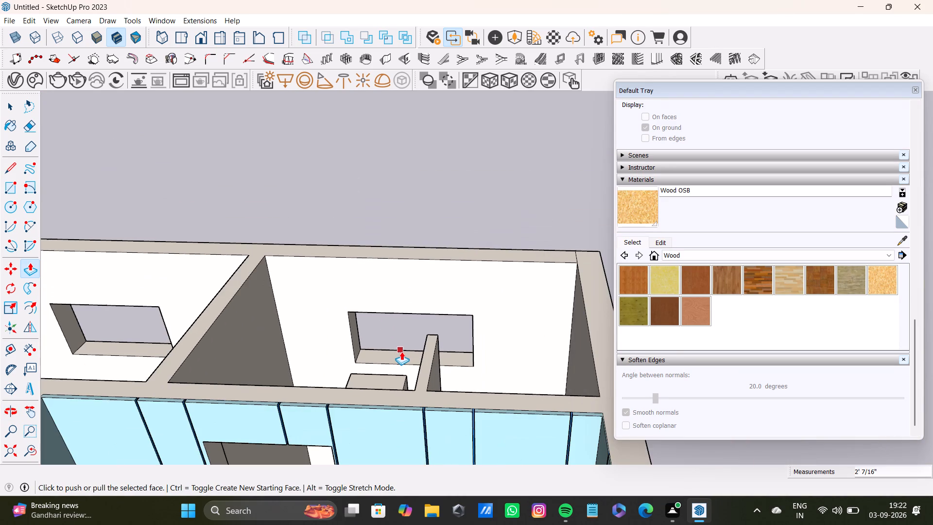
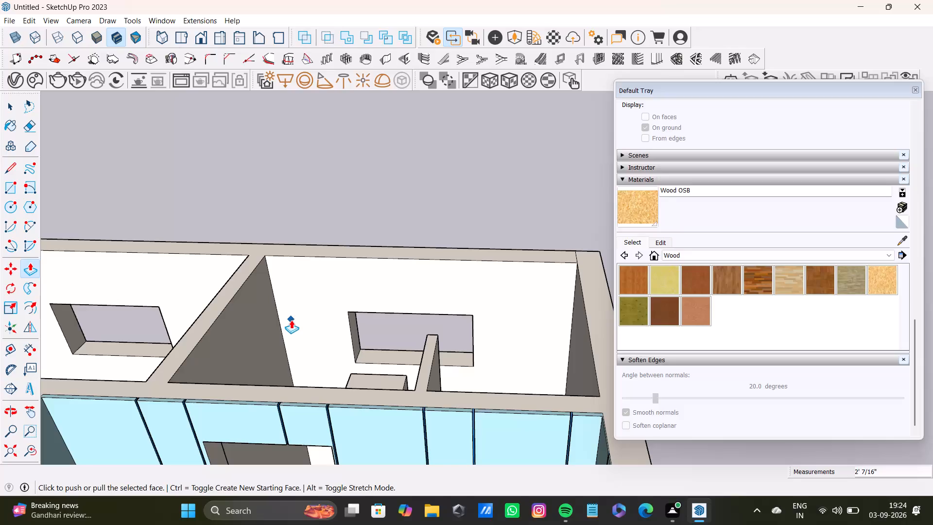
# Push/Pull the bottom face of the window opening upward in the back wall of the corner room with the low partition.
pyautogui.press('space')
pyautogui.scroll(-2, 341, 316)
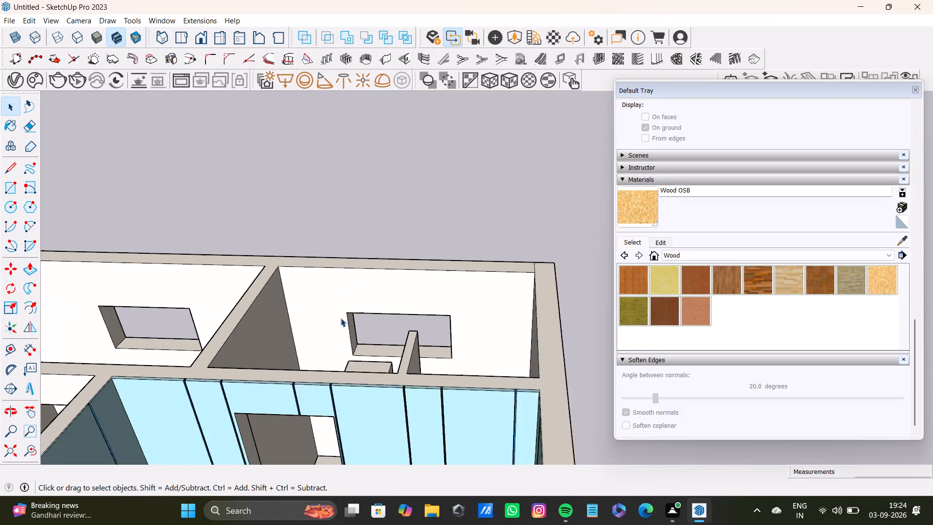
pyautogui.scroll(-4, 341, 318)
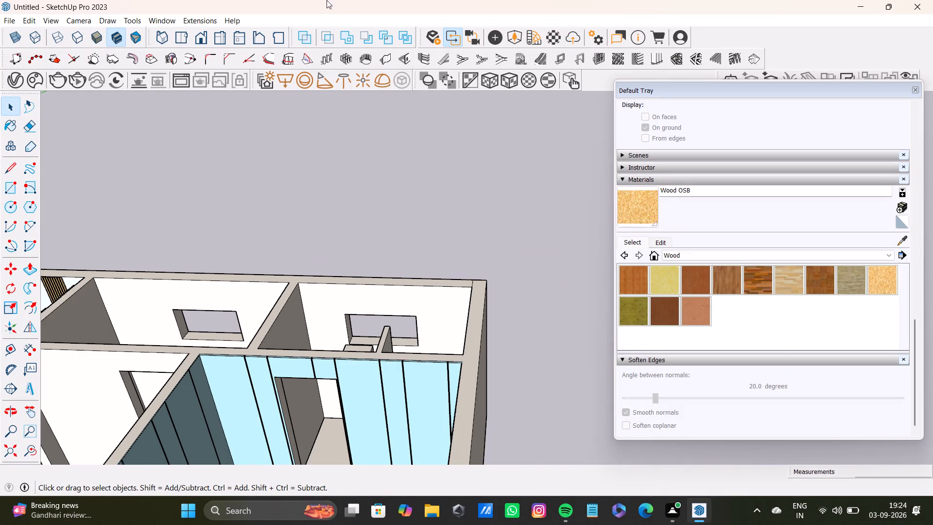
pyautogui.scroll(-5, 338, 329)
pyautogui.keyDown('shift'); pyautogui.moveTo(353, 331); pyautogui.dragTo(455, 365, button='middle'); pyautogui.keyUp('shift')
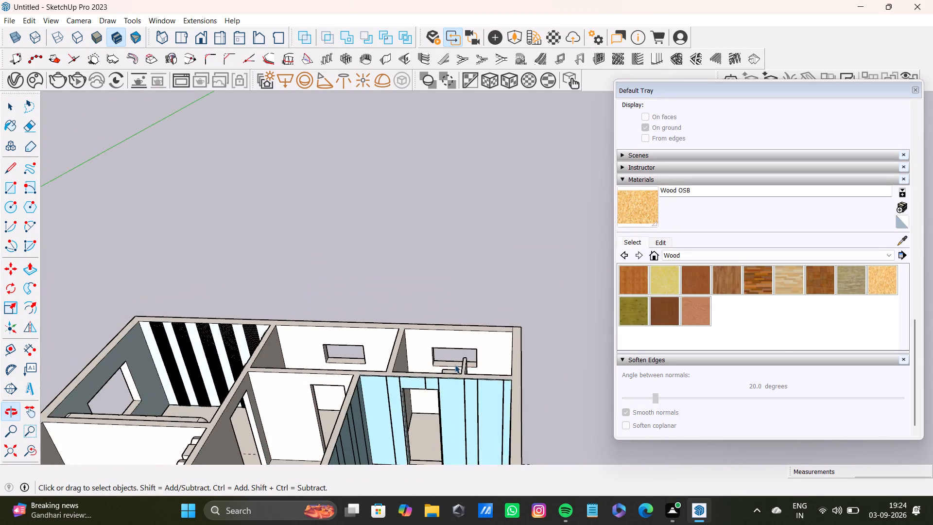
pyautogui.scroll(7, 453, 355)
pyautogui.moveTo(453, 359); pyautogui.dragTo(466, 513, button='middle')
pyautogui.scroll(3, 452, 386)
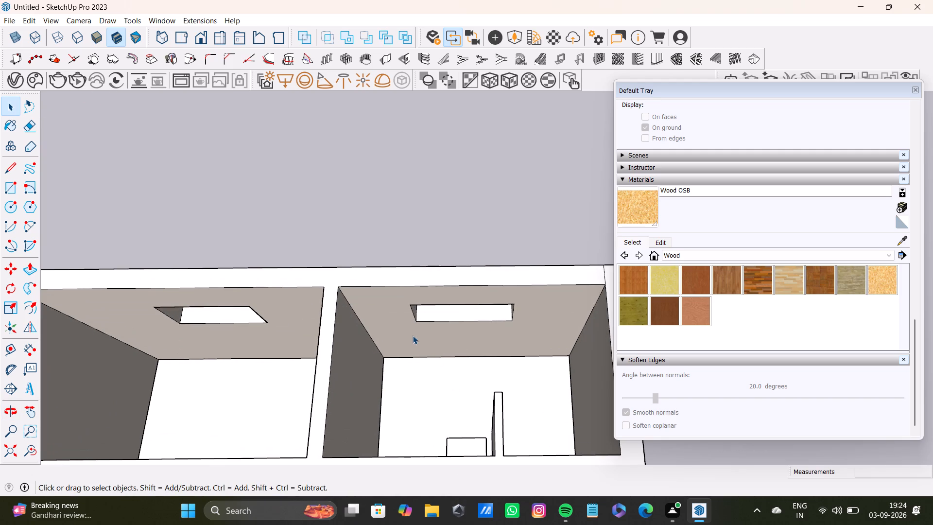
pyautogui.moveTo(445, 312); pyautogui.dragTo(397, 343, button='middle')
pyautogui.scroll(4, 396, 370)
pyautogui.moveTo(395, 381); pyautogui.dragTo(387, 322, button='middle')
pyautogui.scroll(4, 385, 350)
pyautogui.moveTo(378, 356); pyautogui.dragTo(355, 416, button='middle')
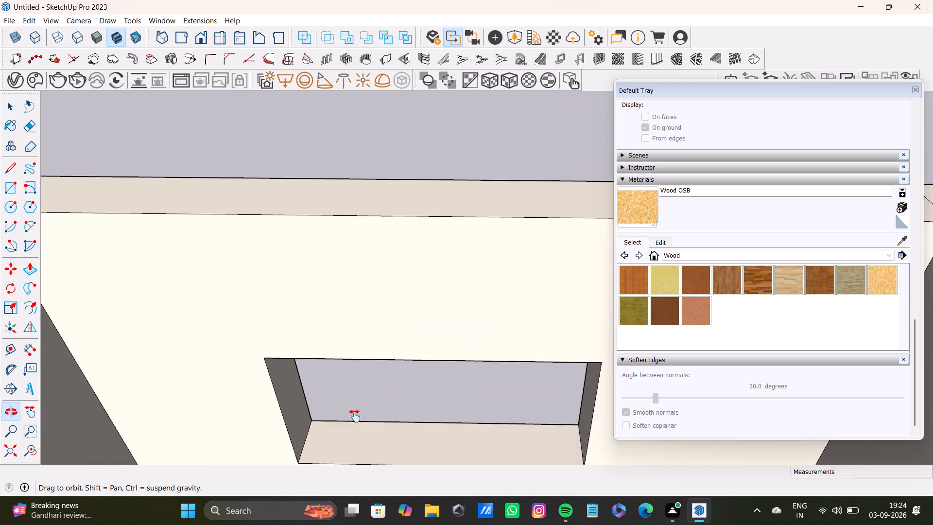
pyautogui.moveTo(355, 416); pyautogui.dragTo(355, 417, button='middle')
pyautogui.moveTo(360, 390); pyautogui.dragTo(361, 316, button='middle')
pyautogui.moveTo(377, 383); pyautogui.dragTo(360, 333, button='middle')
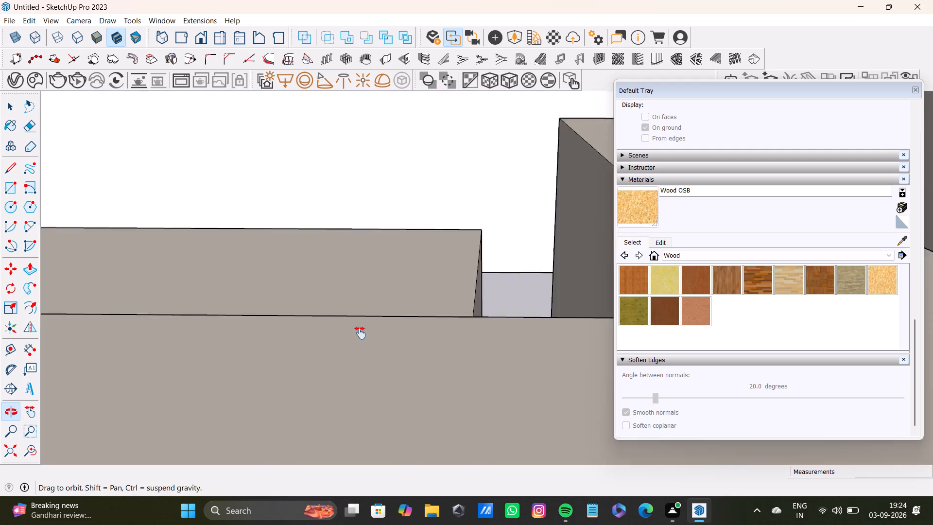
pyautogui.moveTo(360, 333); pyautogui.dragTo(353, 385, button='middle')
pyautogui.scroll(-3, 353, 399)
pyautogui.scroll(1, 353, 399)
pyautogui.keyDown('shift'); pyautogui.moveTo(363, 416); pyautogui.dragTo(292, 407, button='middle'); pyautogui.keyUp('shift')
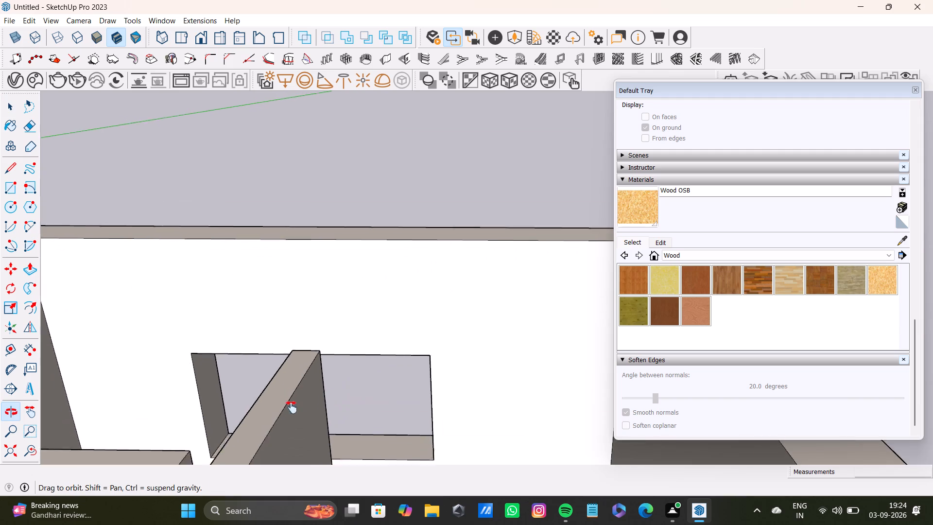
pyautogui.keyDown('shift'); pyautogui.moveTo(292, 407); pyautogui.dragTo(291, 410, button='middle'); pyautogui.keyUp('shift')
pyautogui.scroll(3, 302, 411)
pyautogui.keyDown('shift'); pyautogui.moveTo(310, 411); pyautogui.dragTo(278, 351, button='middle'); pyautogui.keyUp('shift')
pyautogui.click(407, 439)
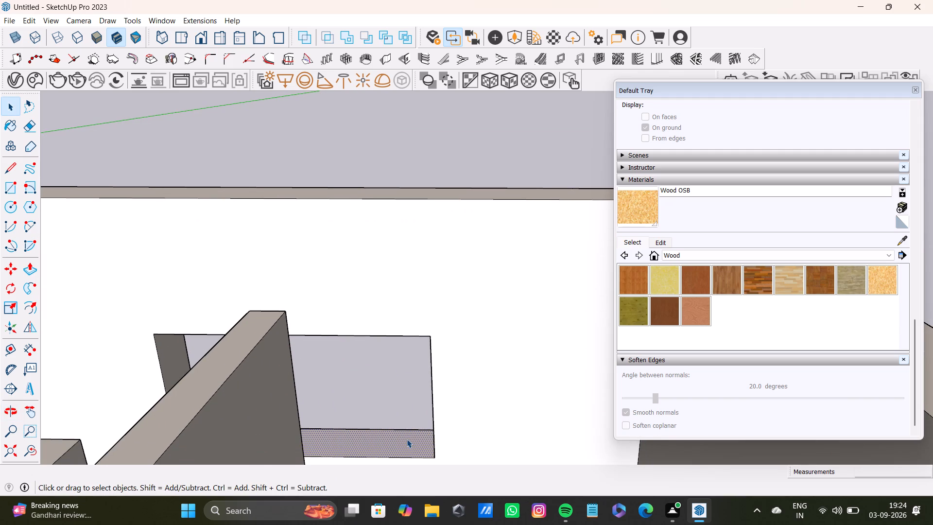
pyautogui.press('p')
pyautogui.moveTo(407, 439); pyautogui.dragTo(390, 385)
pyautogui.press('space')
# Push/Pull the top face of the same window opening upward by about 1' 6" to make the opening taller.
pyautogui.keyDown('shift'); pyautogui.moveTo(412, 352); pyautogui.dragTo(420, 418, button='middle'); pyautogui.keyUp('shift')
pyautogui.moveTo(418, 425); pyautogui.dragTo(355, 427, button='middle')
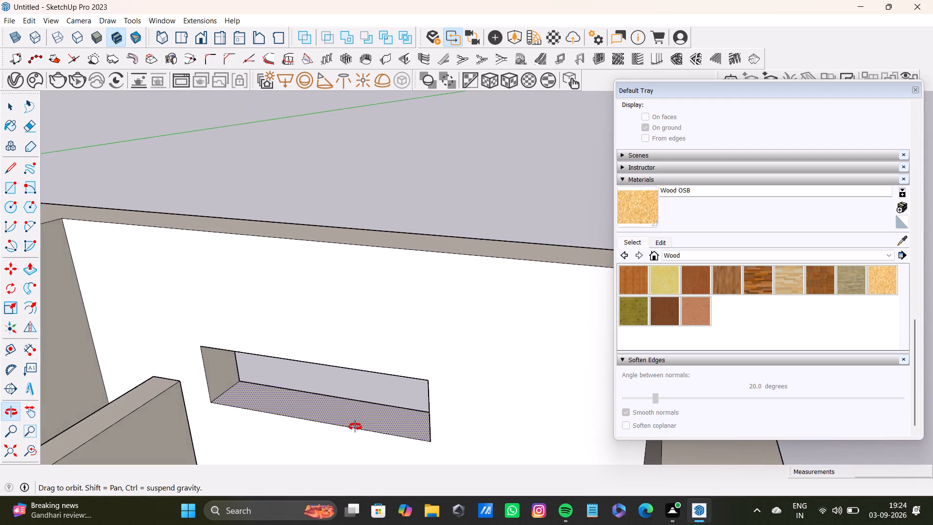
pyautogui.moveTo(355, 427); pyautogui.dragTo(355, 427, button='middle')
pyautogui.scroll(4, 356, 409)
pyautogui.moveTo(358, 386); pyautogui.dragTo(362, 230, button='middle')
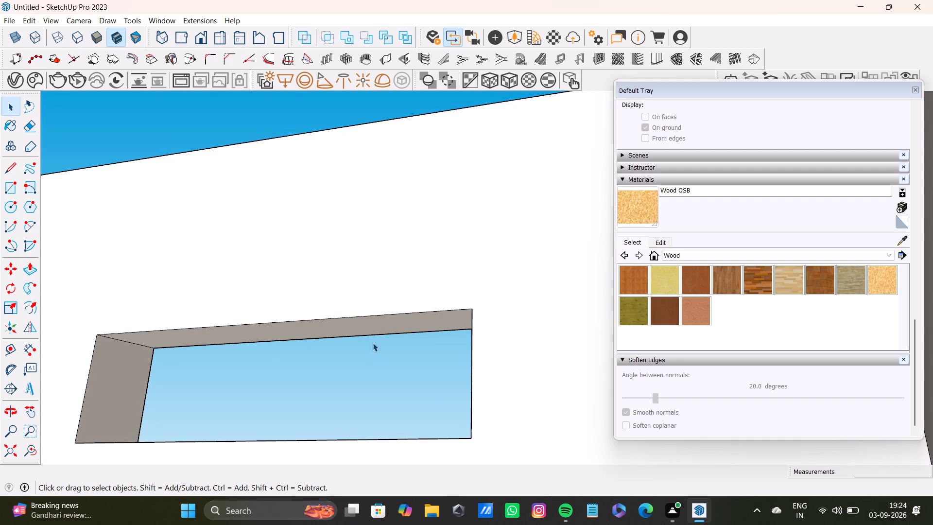
pyautogui.click(387, 329)
pyautogui.press('p')
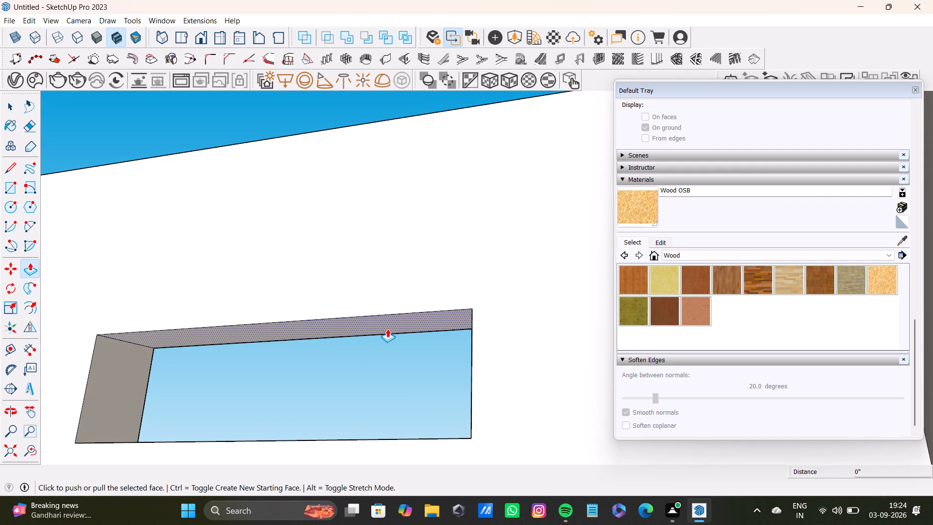
pyautogui.moveTo(387, 329); pyautogui.dragTo(402, 270)
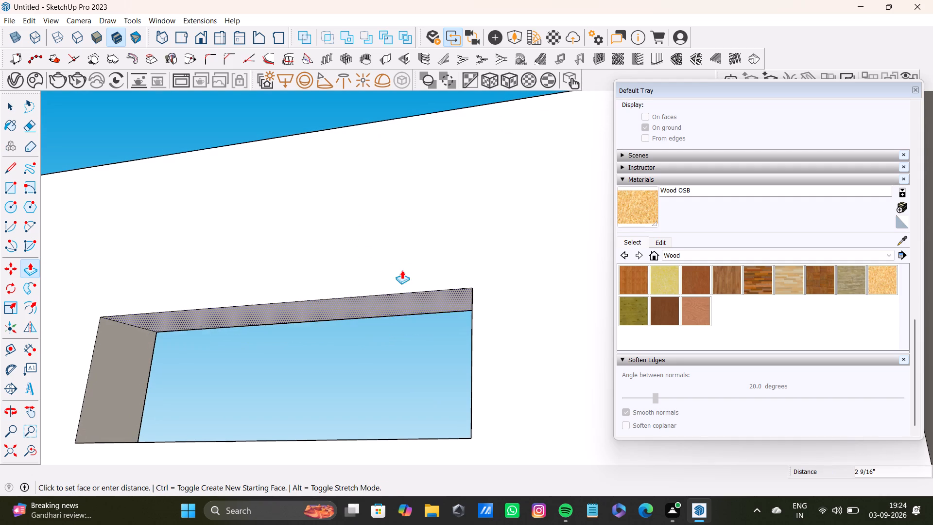
pyautogui.moveTo(402, 270); pyautogui.dragTo(398, 189)
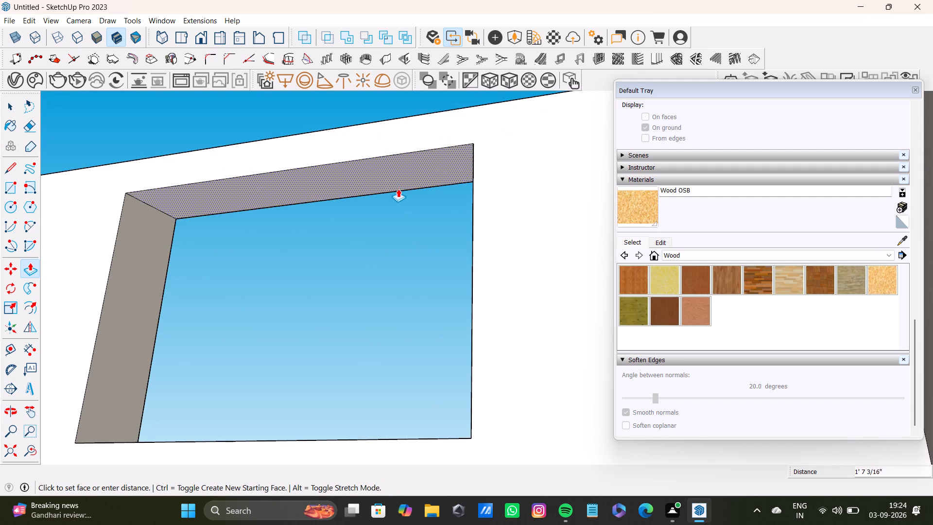
pyautogui.moveTo(398, 189); pyautogui.dragTo(398, 189)
# Push/Pull the window opening's sill further upward, well above the top of the low partition wall.
pyautogui.scroll(-4, 356, 364)
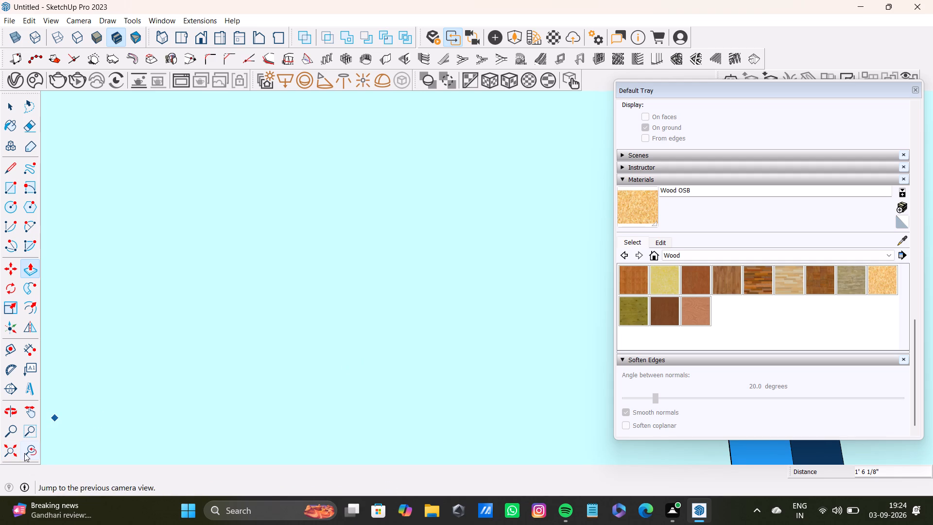
pyautogui.click(24, 453)
pyautogui.moveTo(352, 332); pyautogui.dragTo(351, 486, button='middle')
pyautogui.scroll(-1, 346, 415)
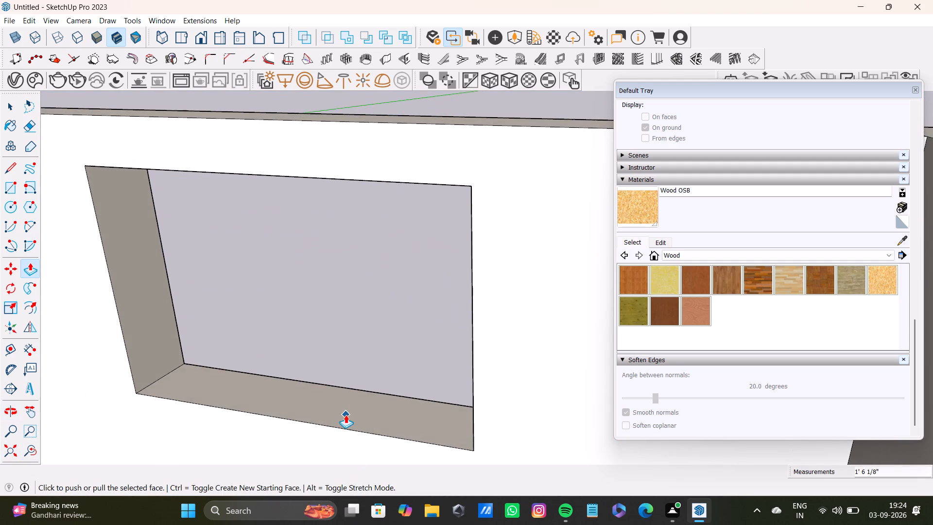
pyautogui.scroll(-6, 346, 415)
pyautogui.keyDown('shift'); pyautogui.moveTo(343, 389); pyautogui.dragTo(618, 335, button='middle'); pyautogui.keyUp('shift')
pyautogui.scroll(3, 540, 312)
pyautogui.keyDown('shift'); pyautogui.moveTo(540, 309); pyautogui.dragTo(382, 321, button='middle'); pyautogui.keyUp('shift')
pyautogui.moveTo(388, 356); pyautogui.dragTo(436, 437, button='middle')
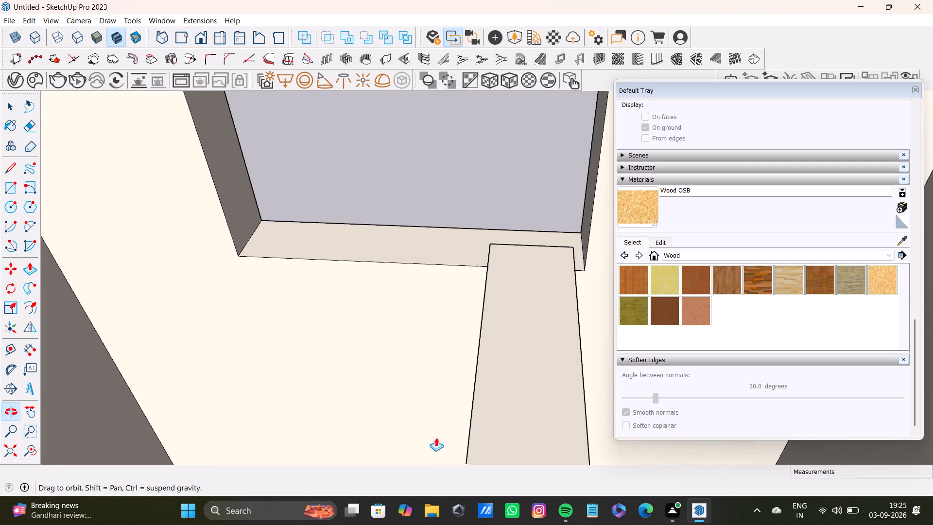
pyautogui.press('space')
pyautogui.click(395, 229)
pyautogui.press('p')
pyautogui.moveTo(401, 239); pyautogui.dragTo(386, 191)
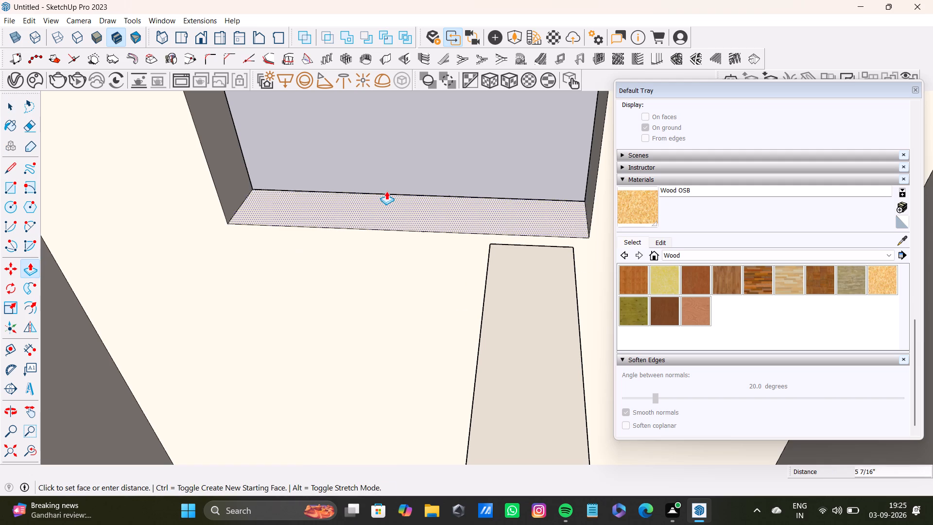
pyautogui.moveTo(386, 191); pyautogui.dragTo(391, 132)
pyautogui.press('space')
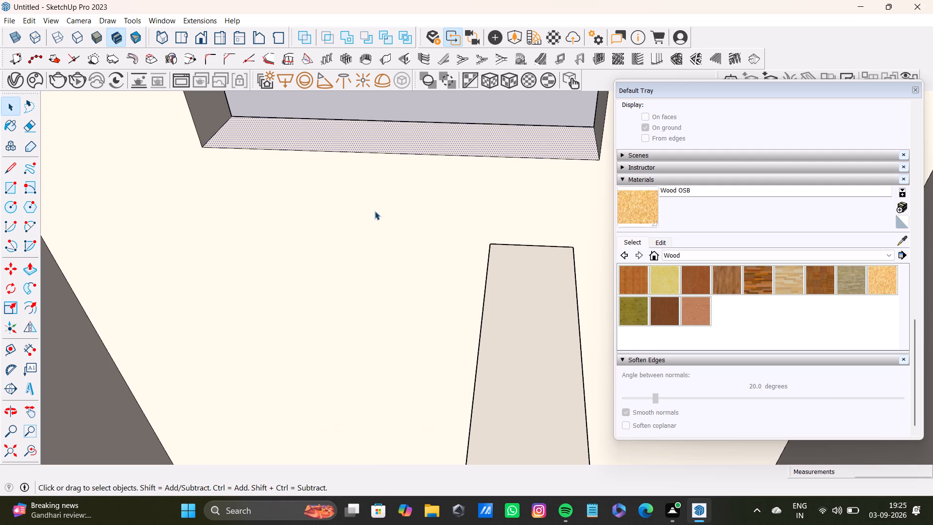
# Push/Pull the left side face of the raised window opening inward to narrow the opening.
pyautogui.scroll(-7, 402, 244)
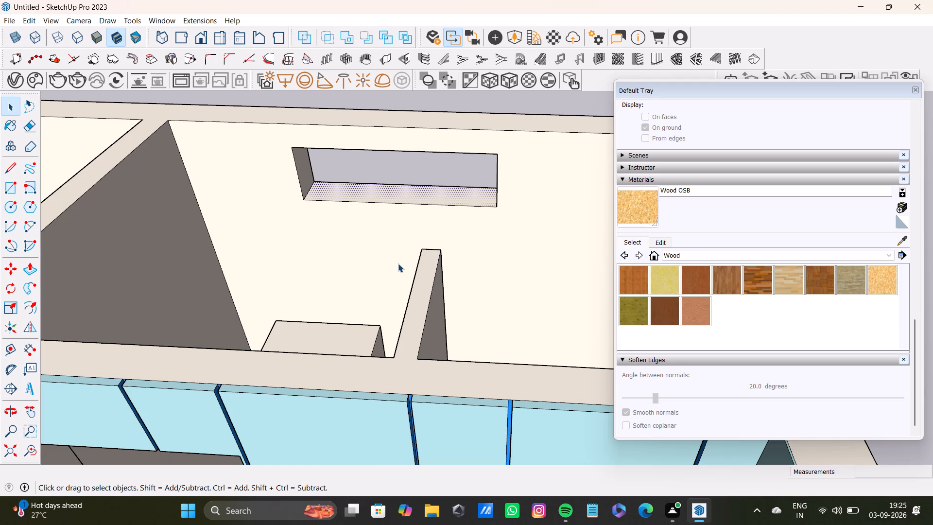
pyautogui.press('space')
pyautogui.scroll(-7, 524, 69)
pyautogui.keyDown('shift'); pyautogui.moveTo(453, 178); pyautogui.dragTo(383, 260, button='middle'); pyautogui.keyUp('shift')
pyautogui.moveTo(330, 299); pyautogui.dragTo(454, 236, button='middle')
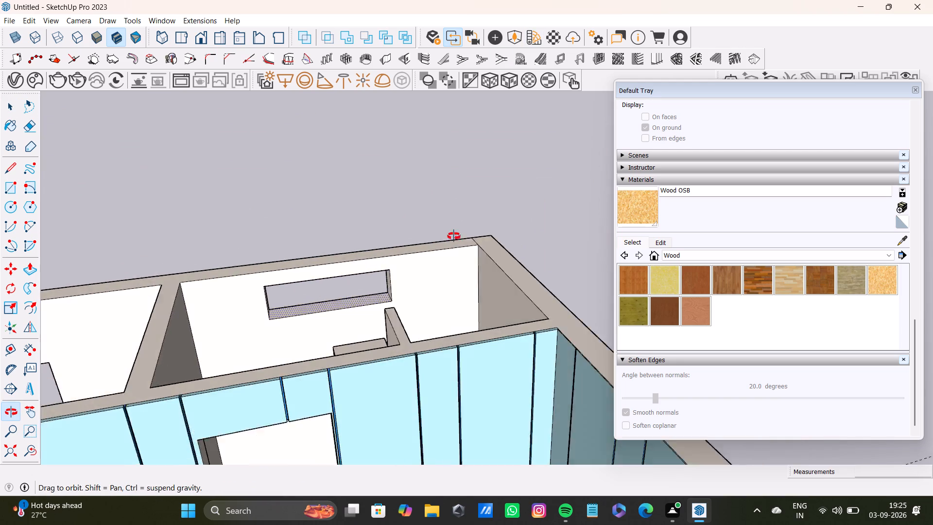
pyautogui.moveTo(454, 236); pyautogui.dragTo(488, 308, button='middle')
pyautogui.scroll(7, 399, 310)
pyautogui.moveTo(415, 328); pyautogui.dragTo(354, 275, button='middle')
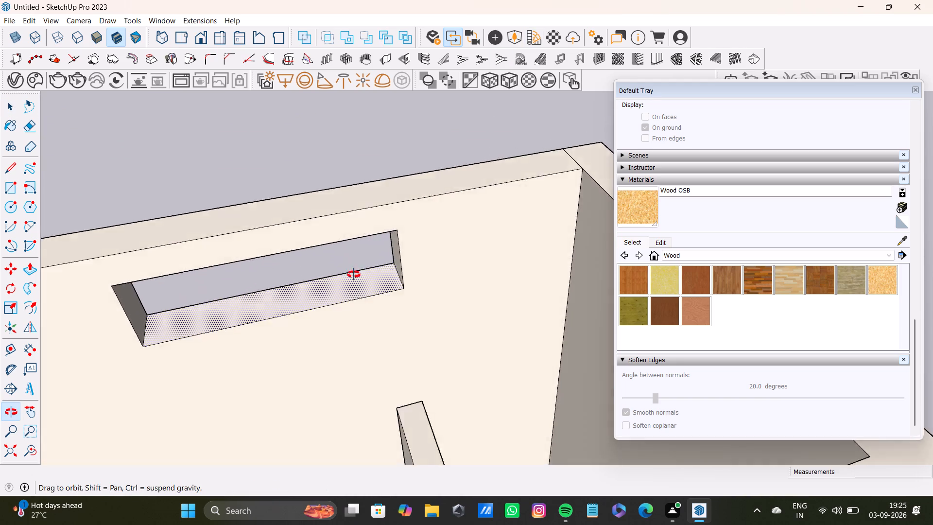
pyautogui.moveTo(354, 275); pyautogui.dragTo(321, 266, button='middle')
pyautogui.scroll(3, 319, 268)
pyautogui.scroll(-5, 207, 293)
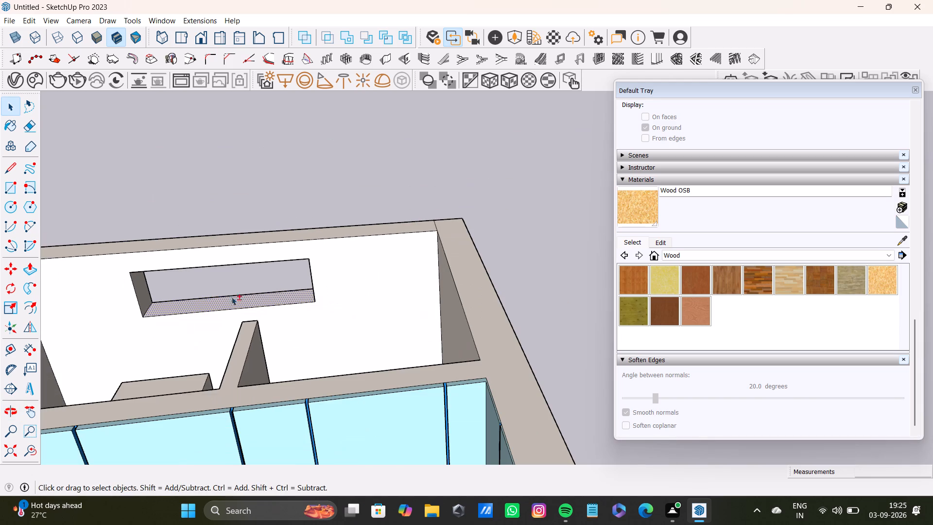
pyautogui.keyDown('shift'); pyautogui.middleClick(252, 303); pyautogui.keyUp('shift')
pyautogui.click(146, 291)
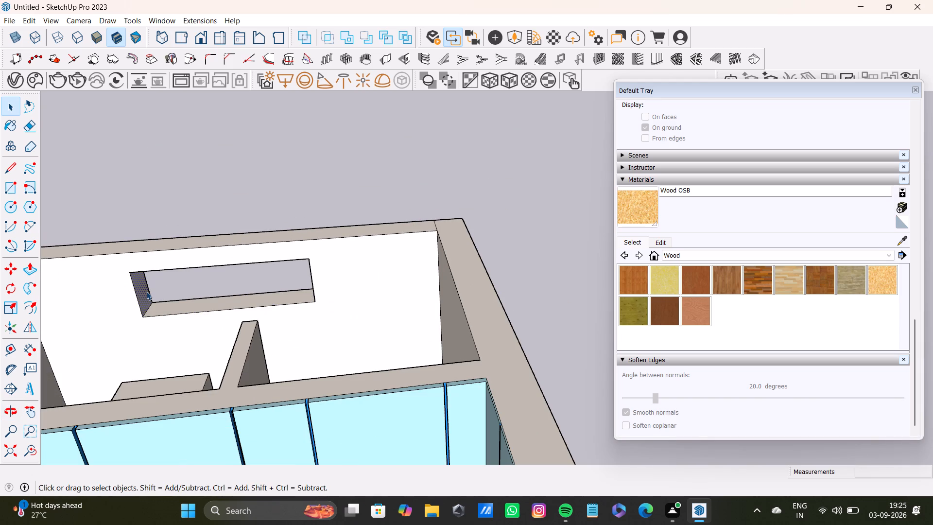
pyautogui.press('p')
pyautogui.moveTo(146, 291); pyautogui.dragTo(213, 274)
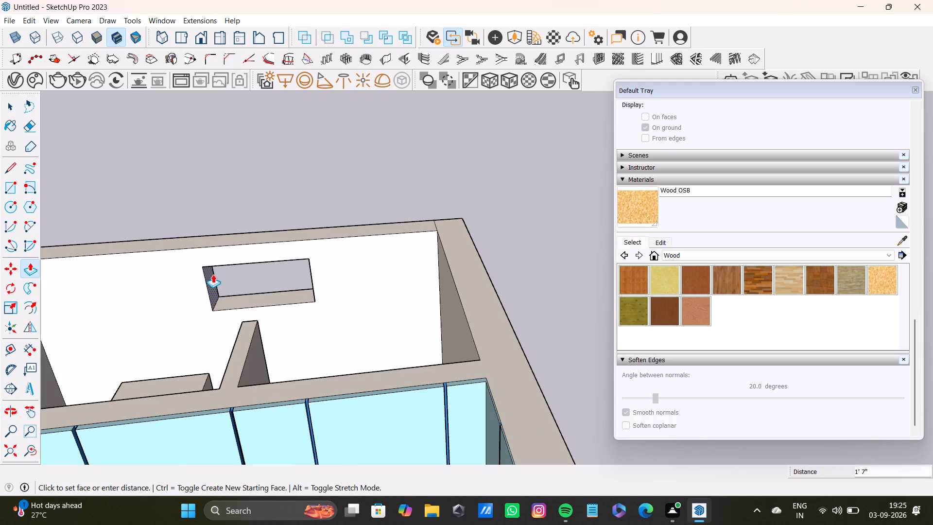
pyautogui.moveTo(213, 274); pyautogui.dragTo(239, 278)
# Push/Pull the left side face of the window opening outward to widen the opening away from the partition wall.
pyautogui.scroll(2, 292, 282)
pyautogui.keyDown('shift'); pyautogui.moveTo(292, 282); pyautogui.dragTo(344, 265, button='middle'); pyautogui.keyUp('shift')
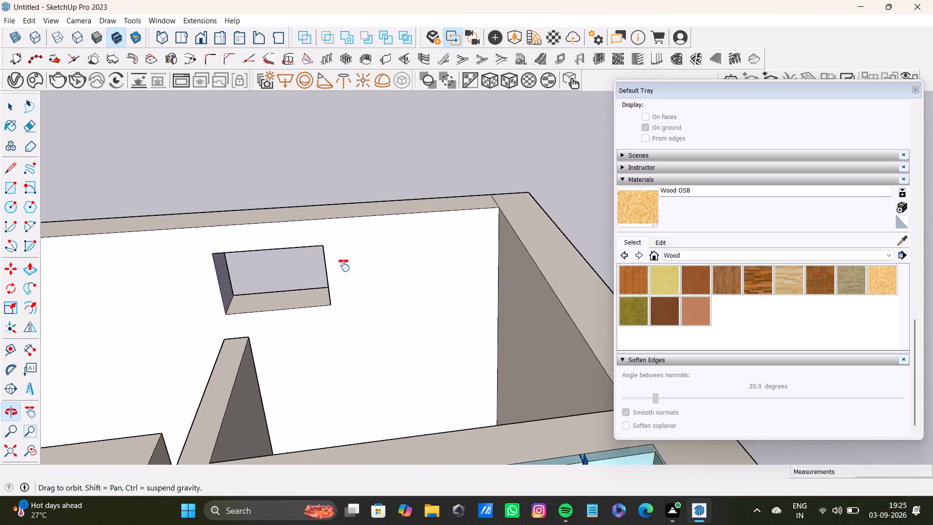
pyautogui.keyDown('shift'); pyautogui.moveTo(344, 265); pyautogui.dragTo(374, 263, button='middle'); pyautogui.keyUp('shift')
pyautogui.scroll(2, 375, 263)
pyautogui.moveTo(375, 263); pyautogui.dragTo(466, 262, button='middle')
pyautogui.moveTo(395, 267); pyautogui.dragTo(327, 270)
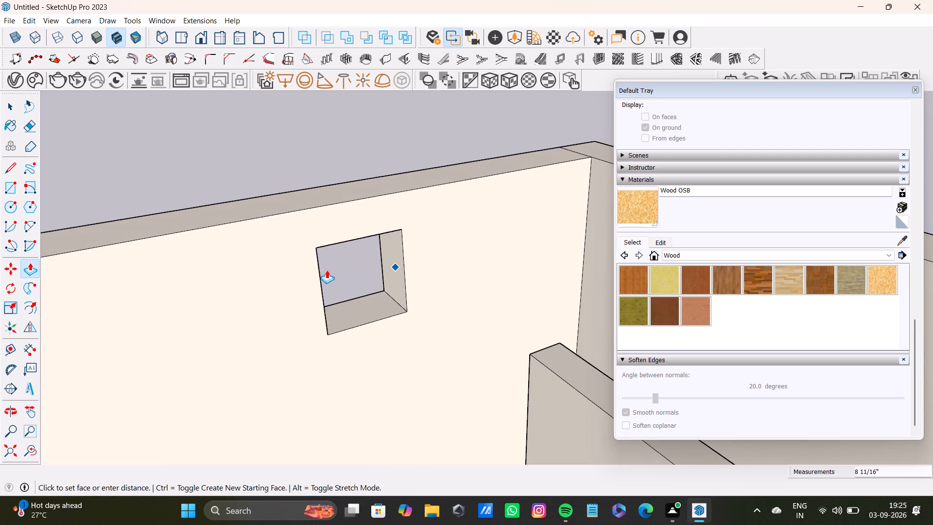
pyautogui.moveTo(327, 270); pyautogui.dragTo(320, 272)
pyautogui.press('space')
# Push/Pull the right side face of the window opening outward, widening it toward the room's corner.
pyautogui.click(395, 260)
pyautogui.press('p')
pyautogui.moveTo(395, 260); pyautogui.dragTo(446, 249)
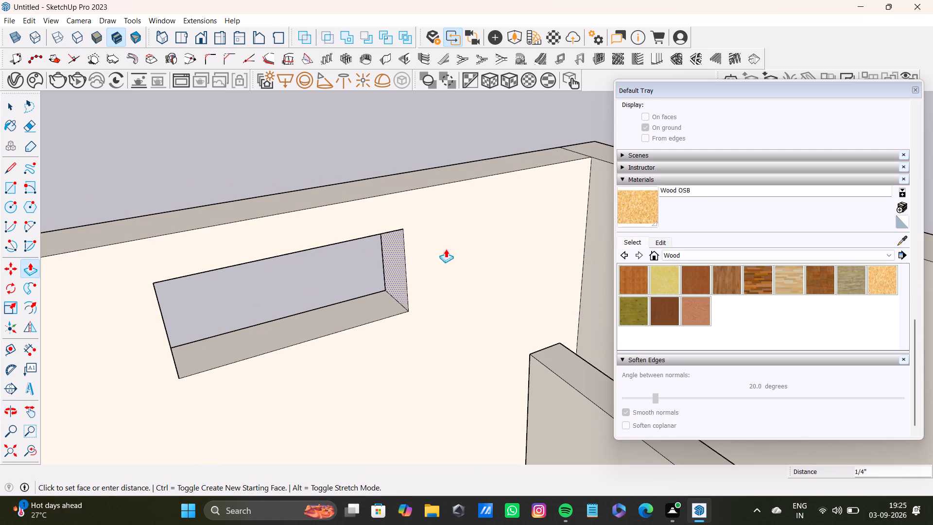
pyautogui.moveTo(446, 249); pyautogui.dragTo(501, 233)
# Push/Pull the sill of the widened window opening down by about 3 1/8".
pyautogui.moveTo(421, 295); pyautogui.dragTo(422, 324)
pyautogui.press('space')
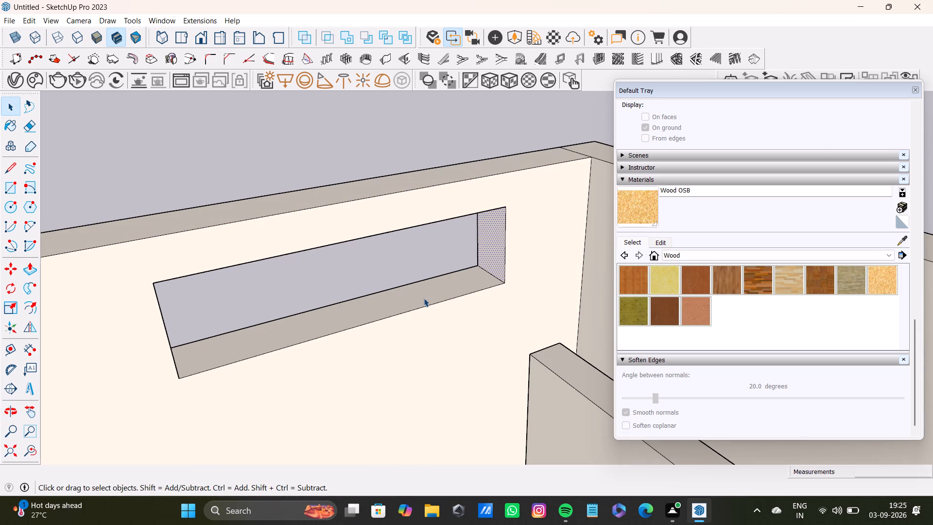
pyautogui.click(425, 297)
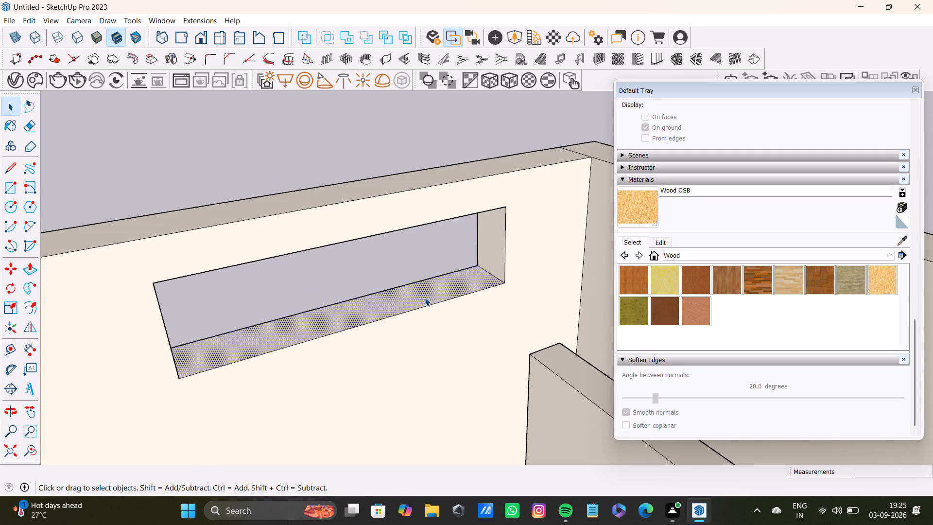
pyautogui.press('p')
pyautogui.moveTo(425, 297); pyautogui.dragTo(425, 314)
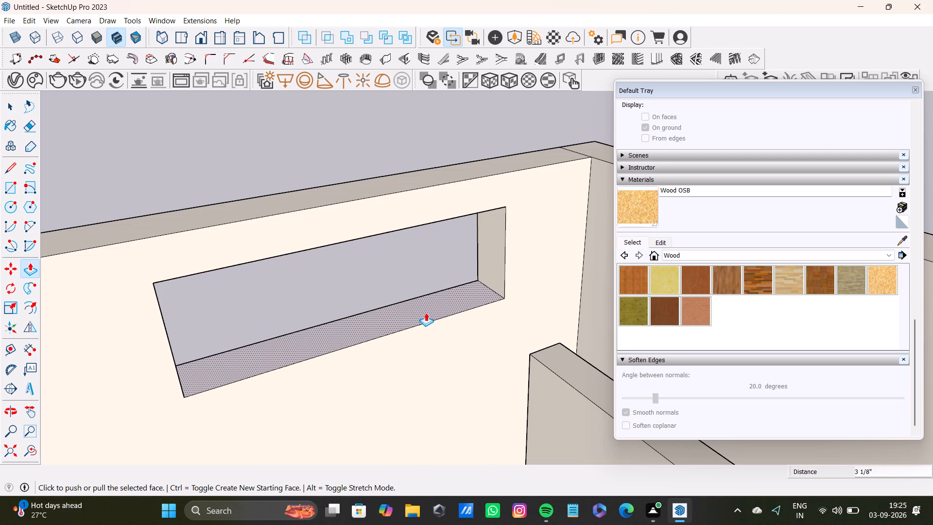